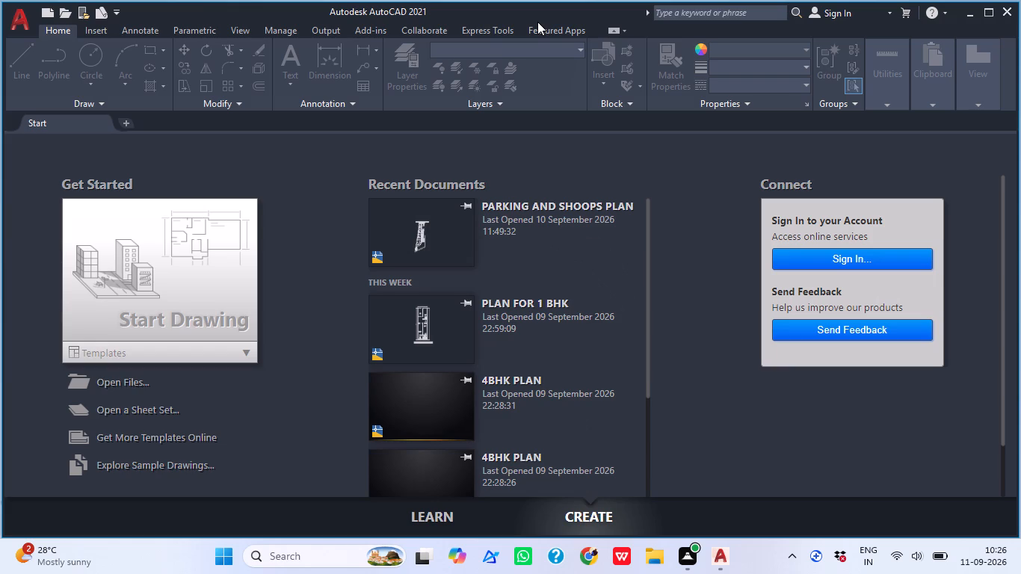
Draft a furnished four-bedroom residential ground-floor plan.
Start a new drawing from the default template.
left_click(174, 291)
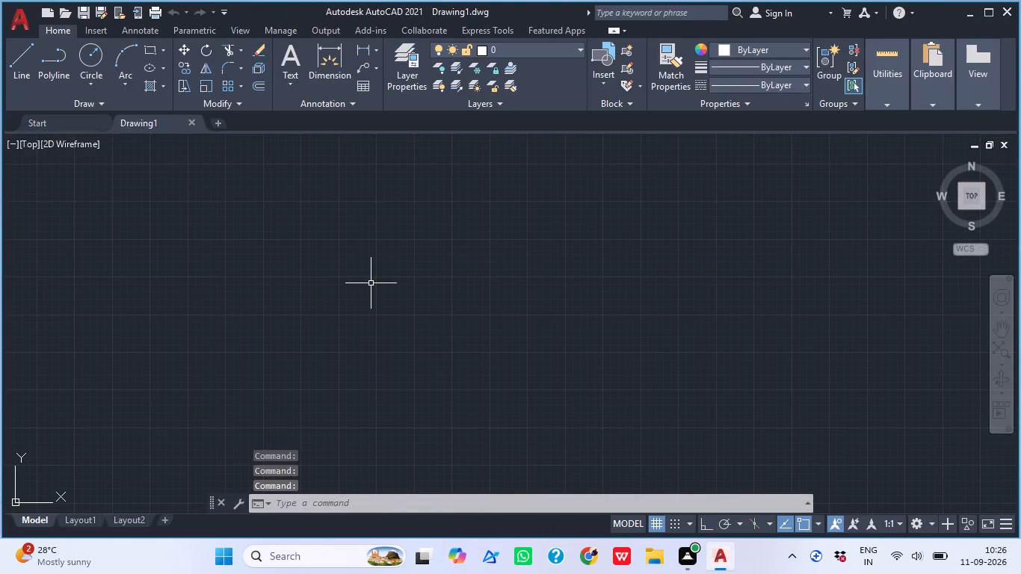
Set the drawing units to Engineering length with 0'-0" precision and the insertion scale to Inches.
type("un")
key("space")
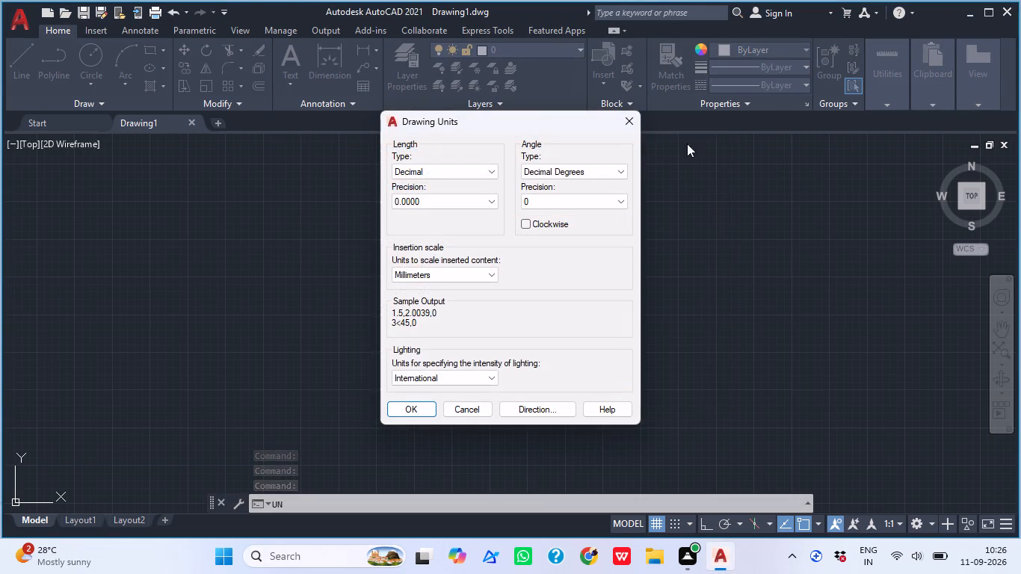
left_click(413, 176)
left_click(434, 209)
left_click(443, 174)
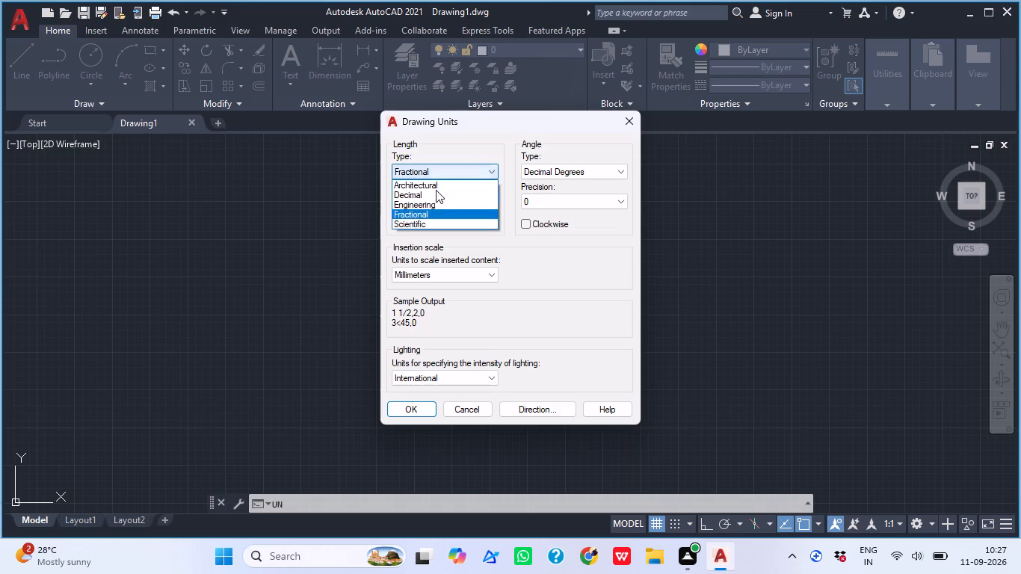
left_click(440, 204)
left_click(440, 204)
left_click(438, 215)
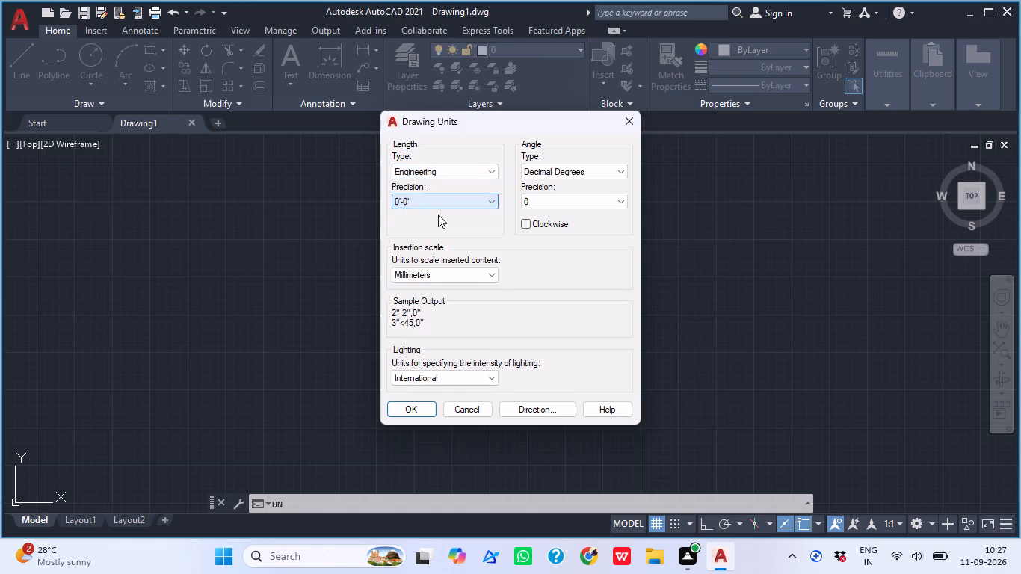
left_click(457, 281)
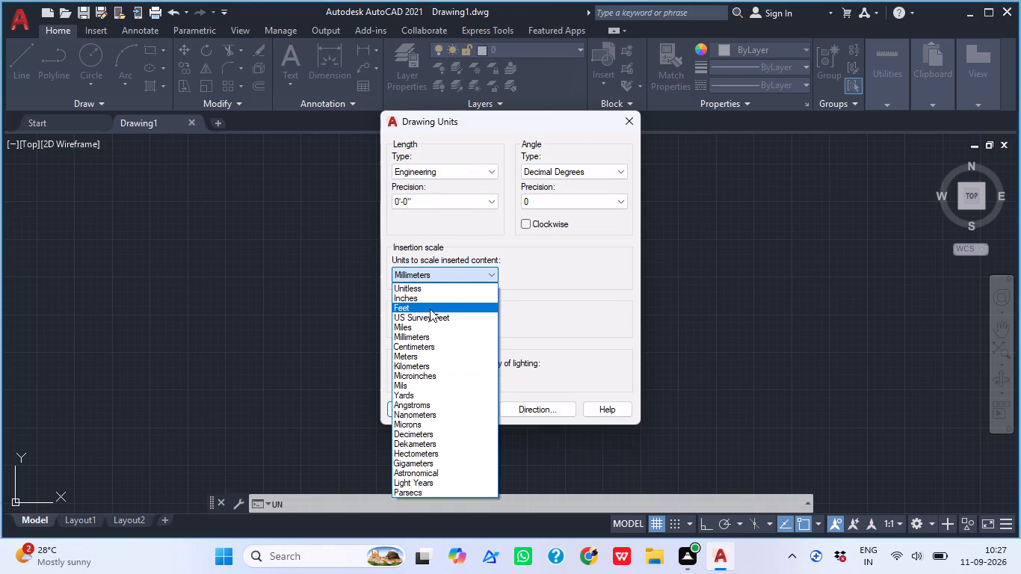
left_click(422, 297)
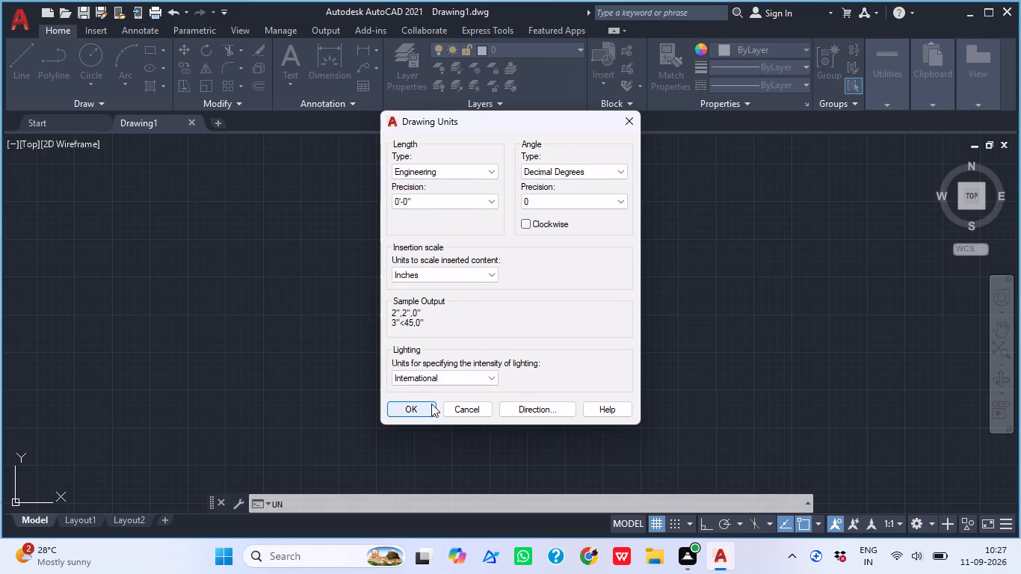
left_click(431, 404)
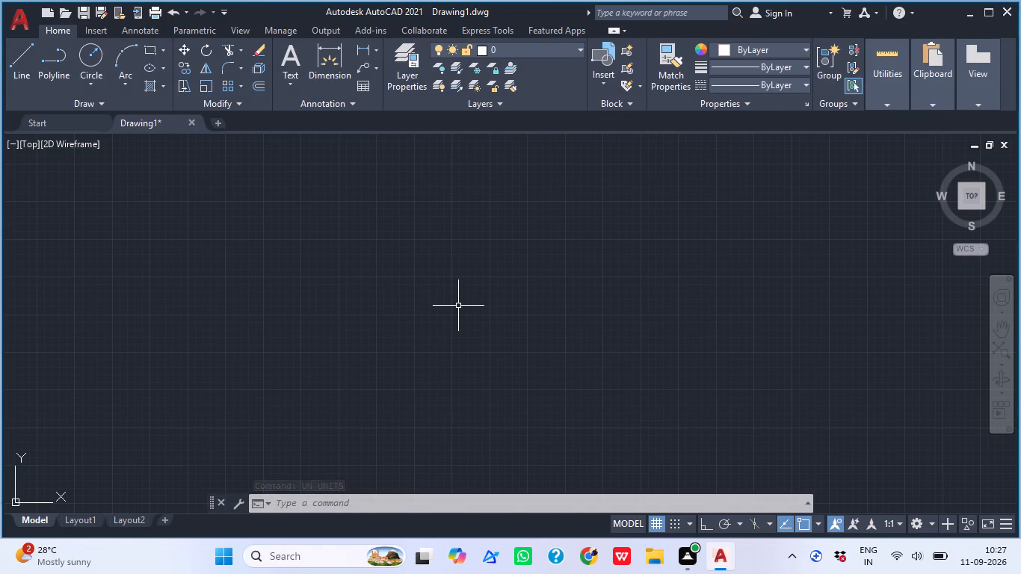
Modify the ISO-25 dimension style to Engineering primary units with 0'-0" precision and set it as current.
key("d")
key("space")
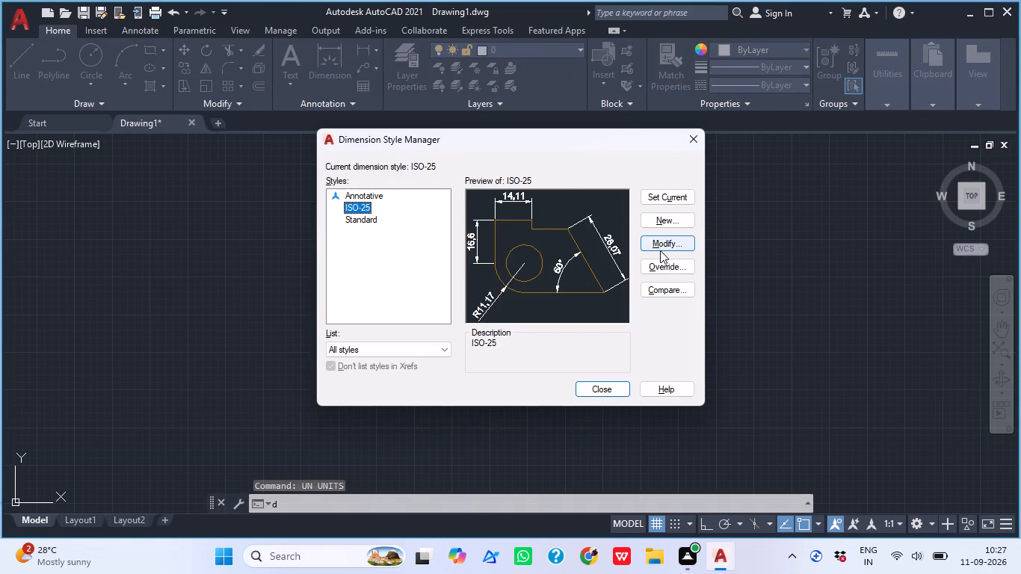
left_click(660, 250)
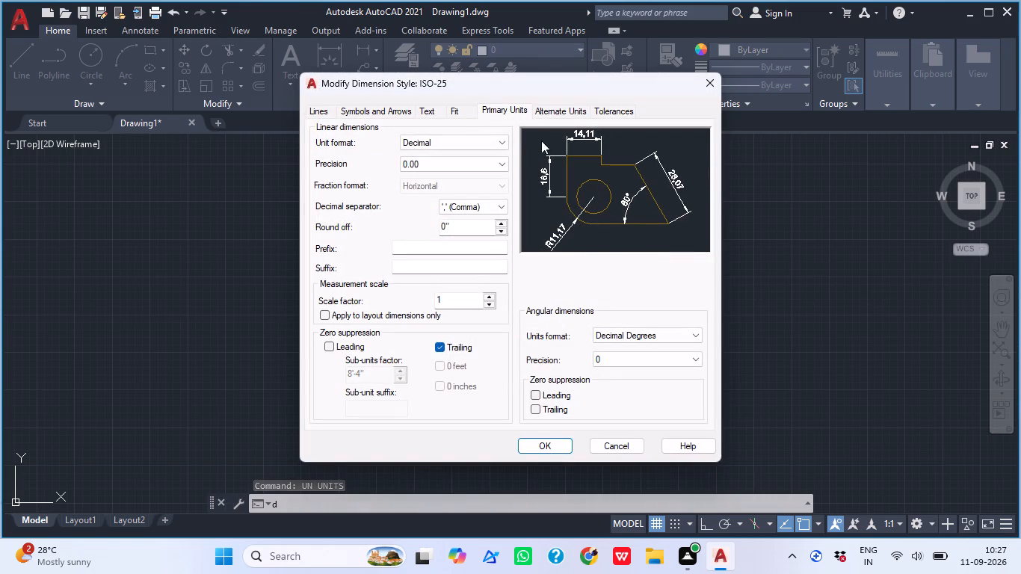
left_click(491, 142)
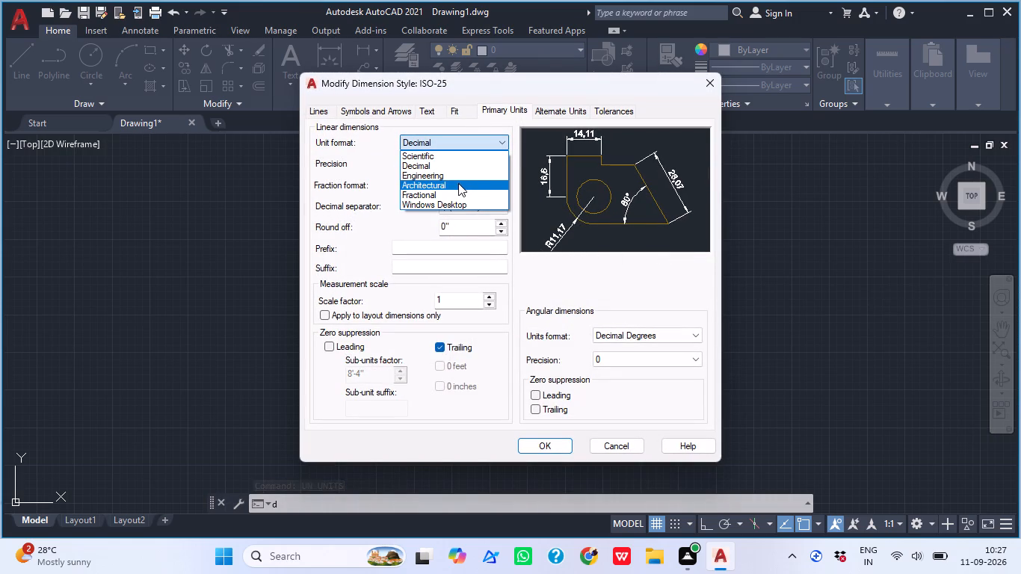
left_click(469, 177)
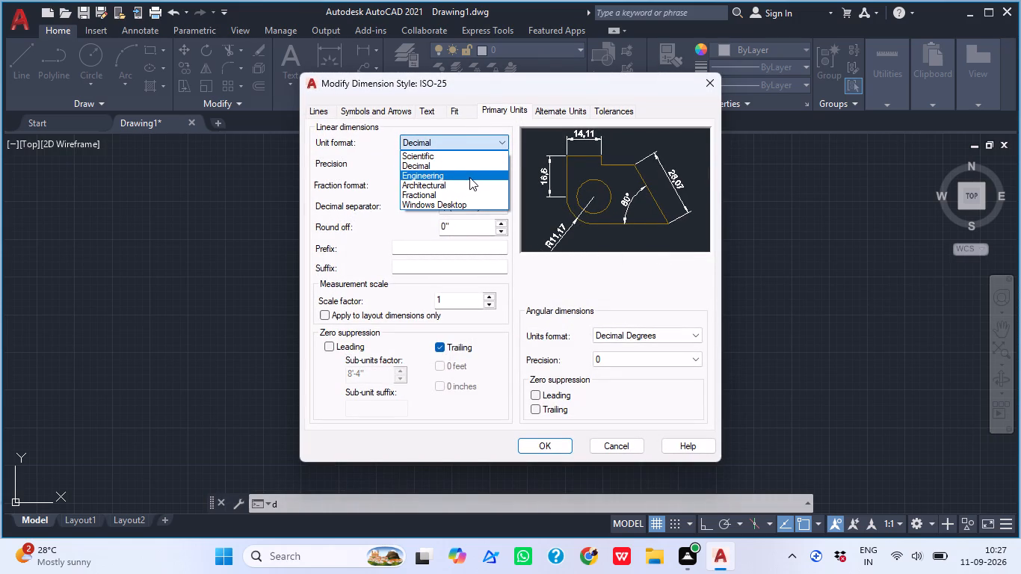
left_click(496, 158)
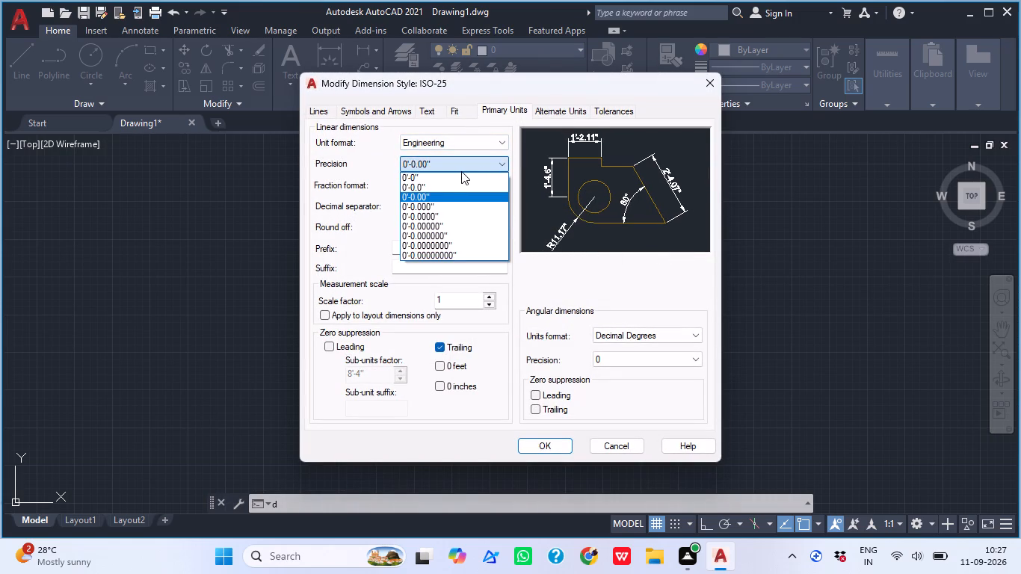
left_click(418, 175)
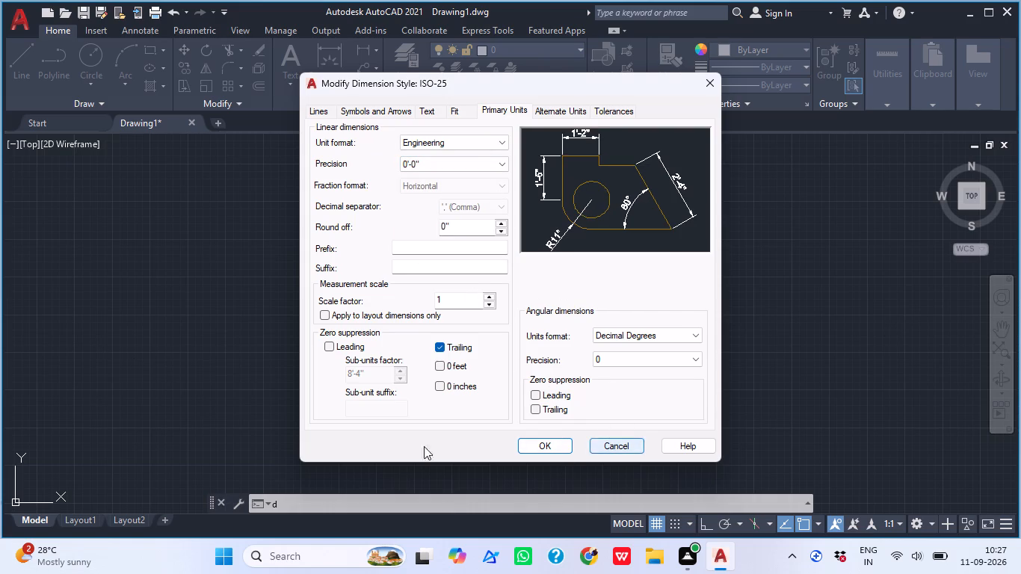
left_click(541, 451)
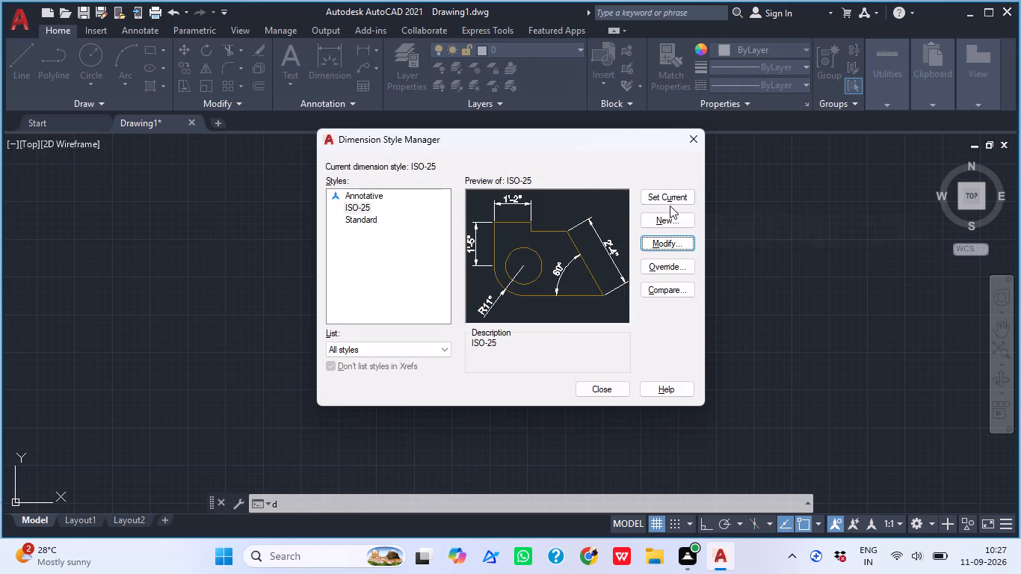
left_click(667, 200)
left_click(667, 200)
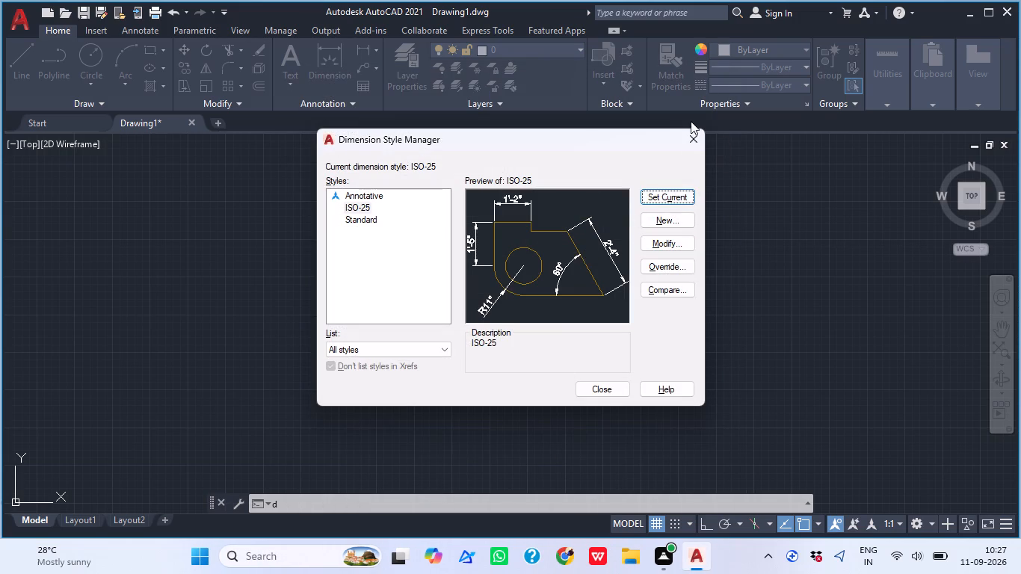
left_click(602, 390)
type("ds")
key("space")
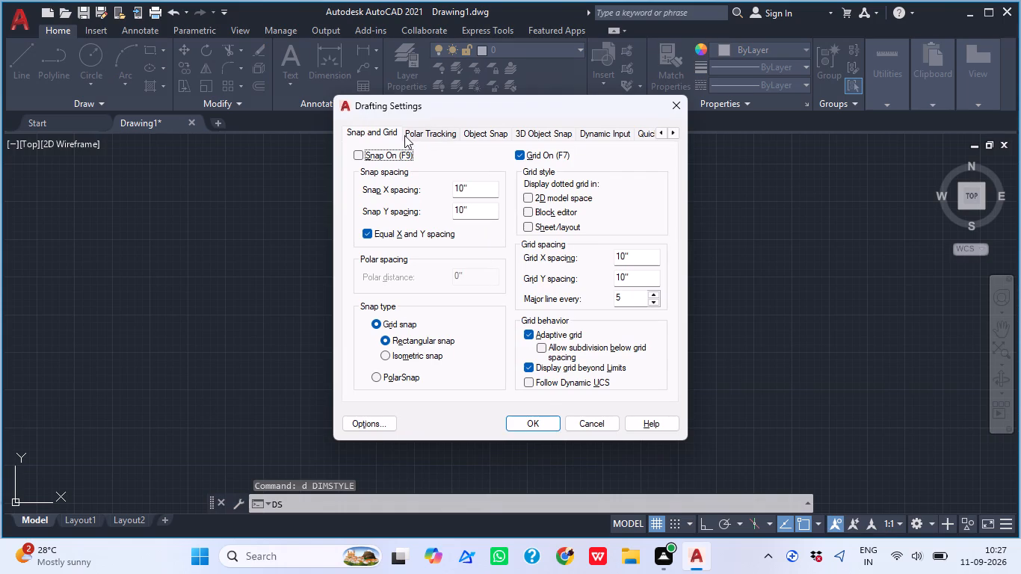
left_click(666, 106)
Set the model space limits from the default lower-left origin to an upper-right corner of 100',100'.
type("lim")
key("space")
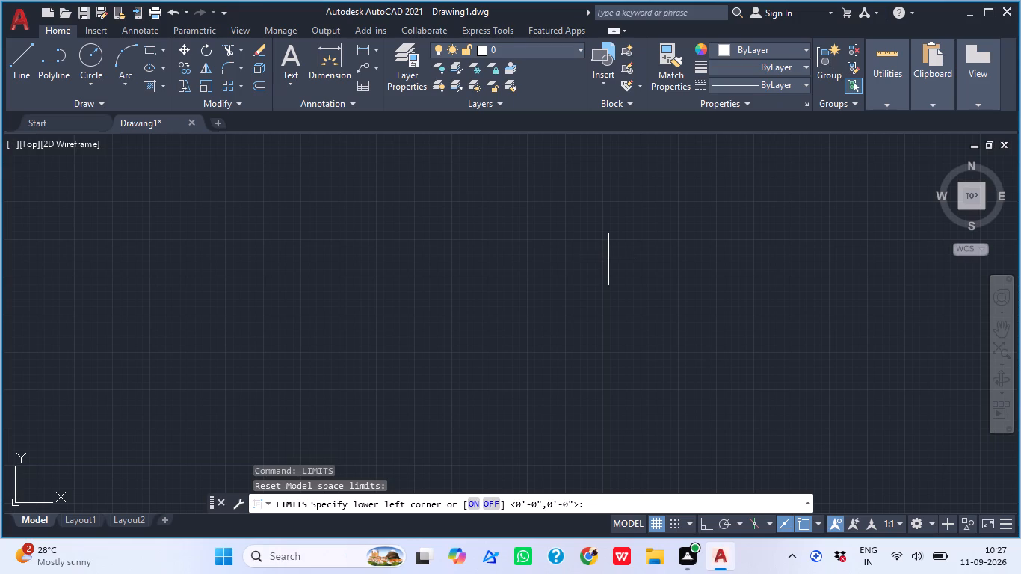
key("Return")
type("100")
key("apostrophe")
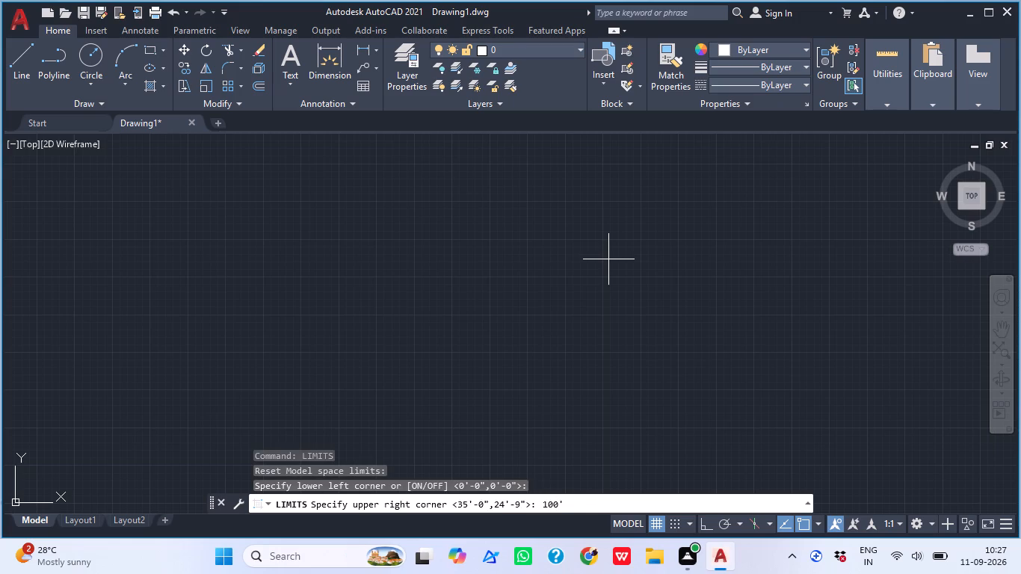
key("comma")
type("100")
key("apostrophe")
key("Return")
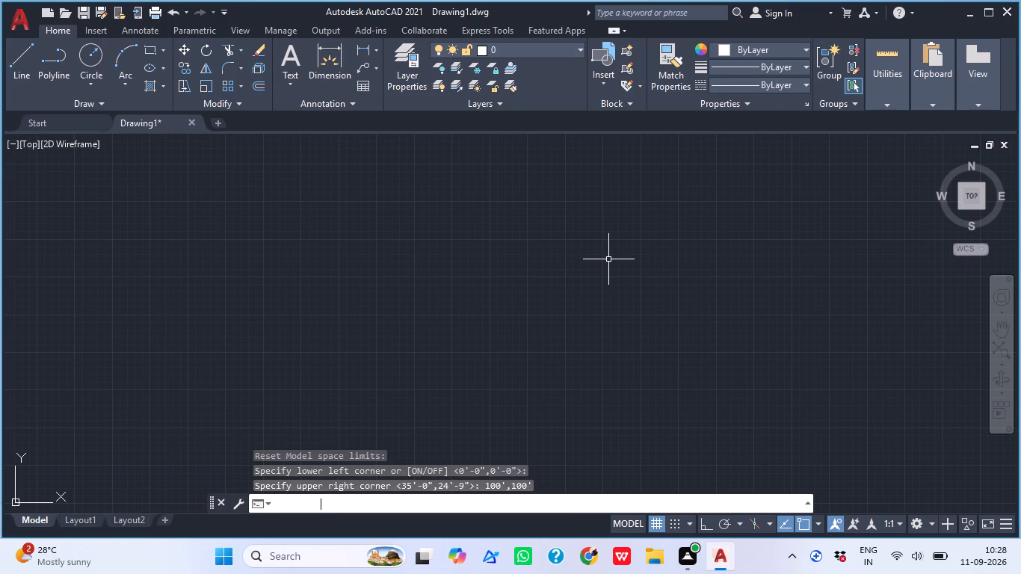
Turn off the display of the grid beyond the limits in the drafting settings.
key("d")
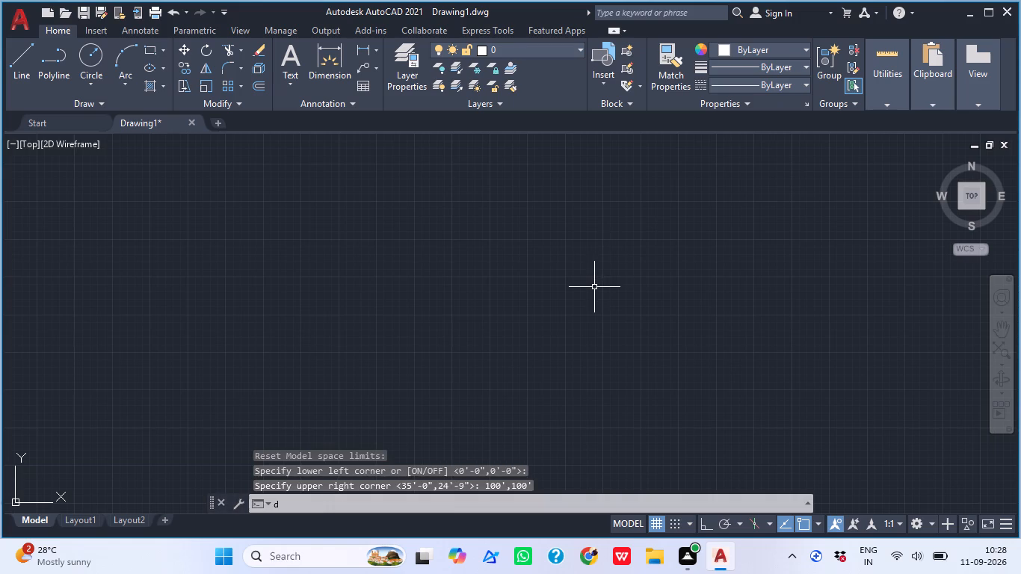
type("s")
key("space")
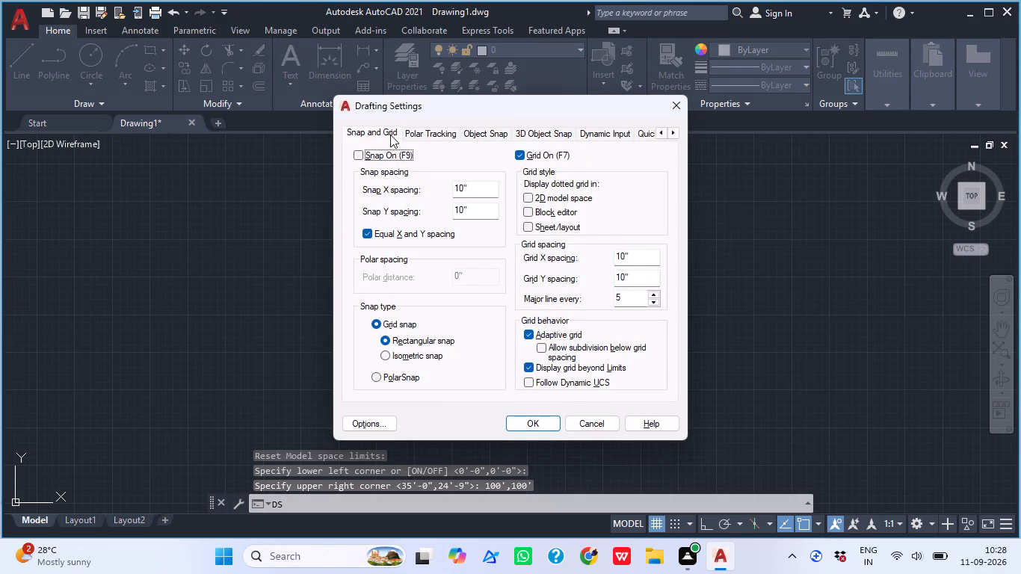
left_click(390, 135)
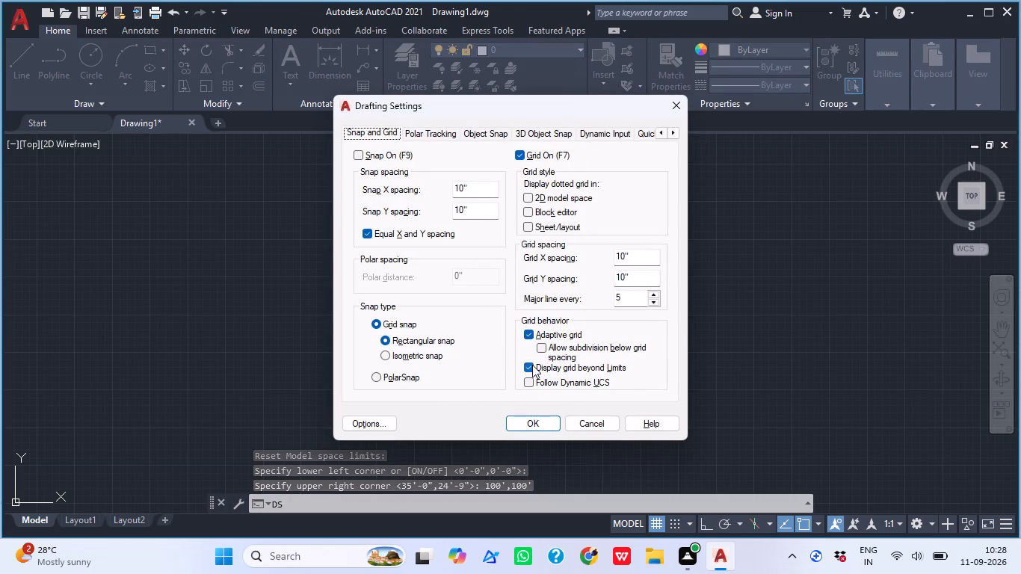
left_click(532, 365)
left_click(521, 430)
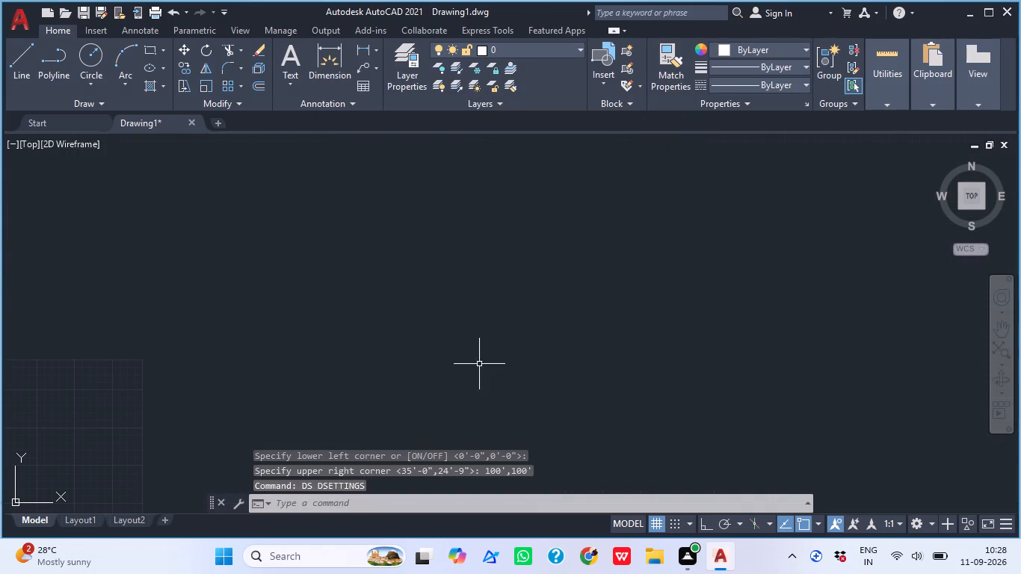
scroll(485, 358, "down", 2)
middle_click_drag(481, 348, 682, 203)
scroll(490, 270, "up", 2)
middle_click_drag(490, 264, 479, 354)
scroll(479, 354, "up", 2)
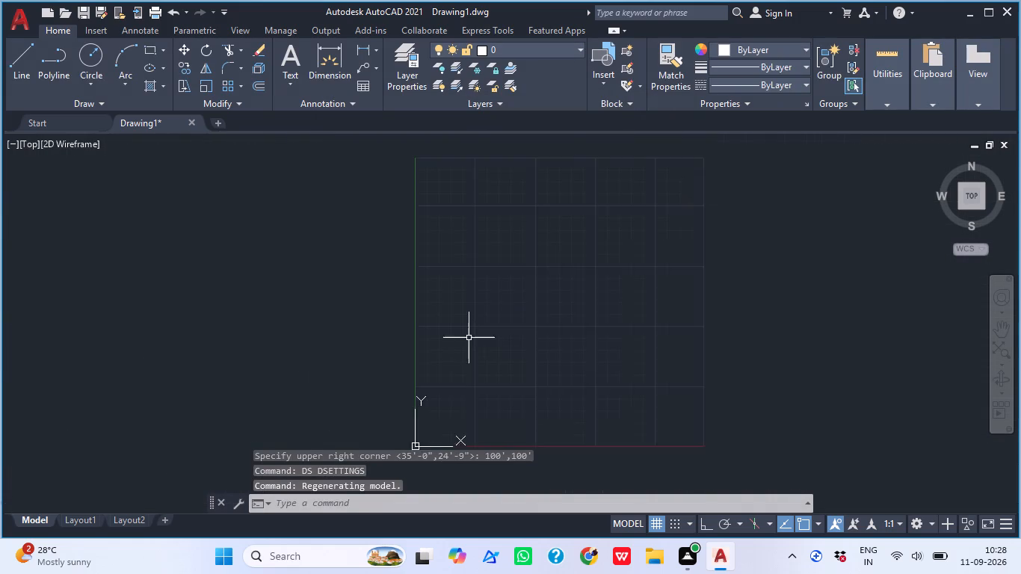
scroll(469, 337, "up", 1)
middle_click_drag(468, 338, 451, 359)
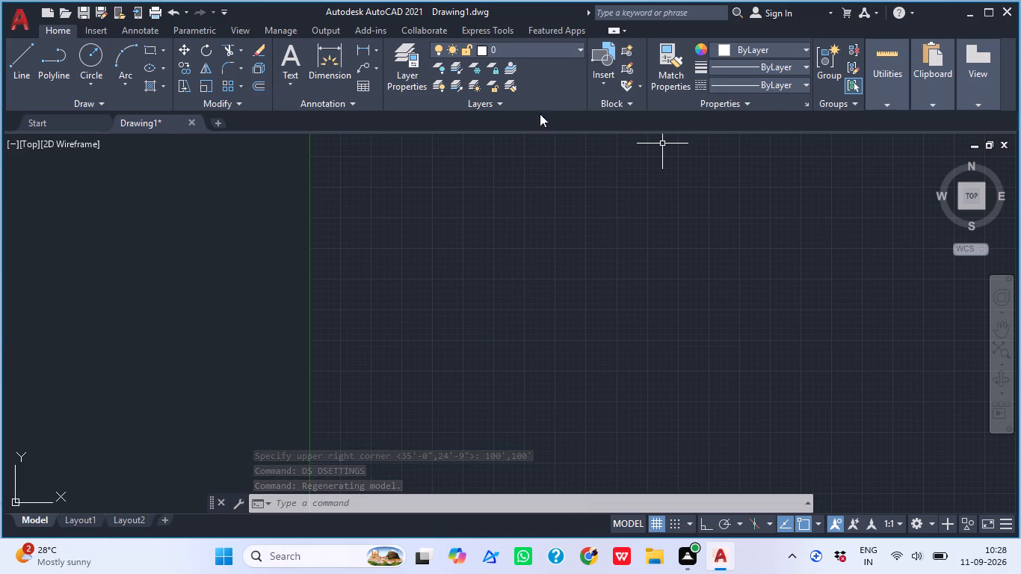
Create a new layer named wall in the layer manager.
left_click(418, 75)
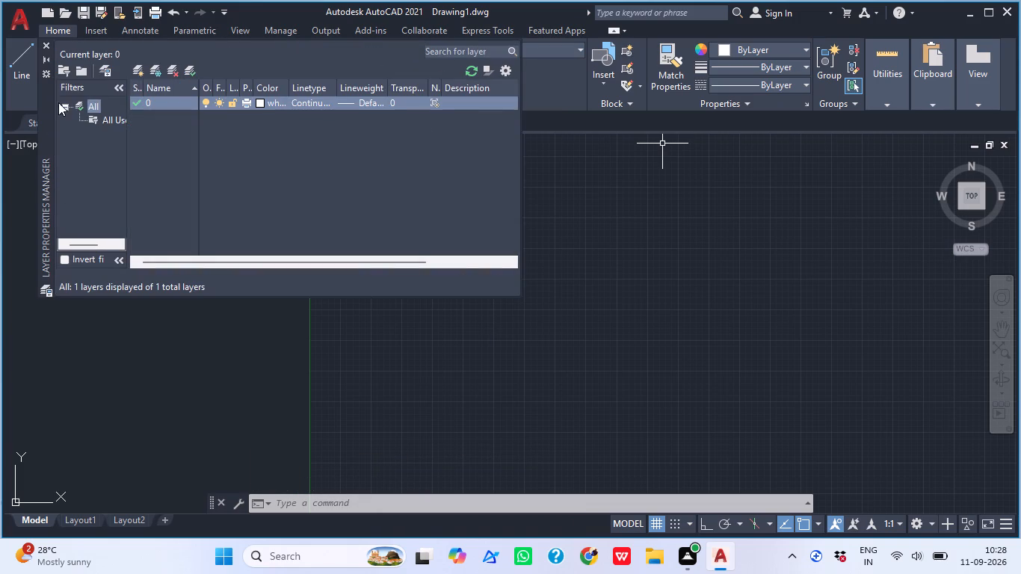
left_click(143, 75)
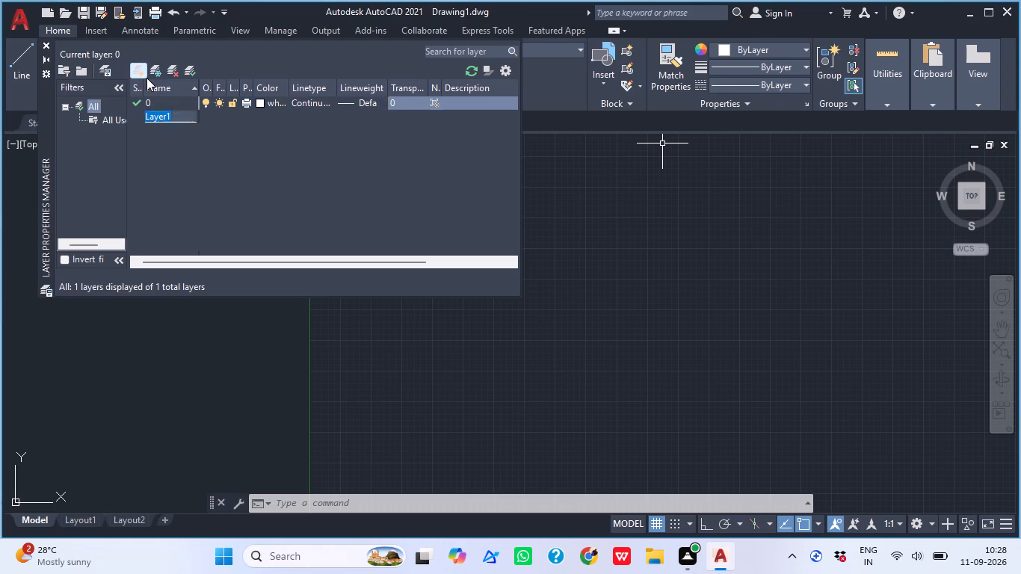
key("w")
key("a")
key("l")
key("l")
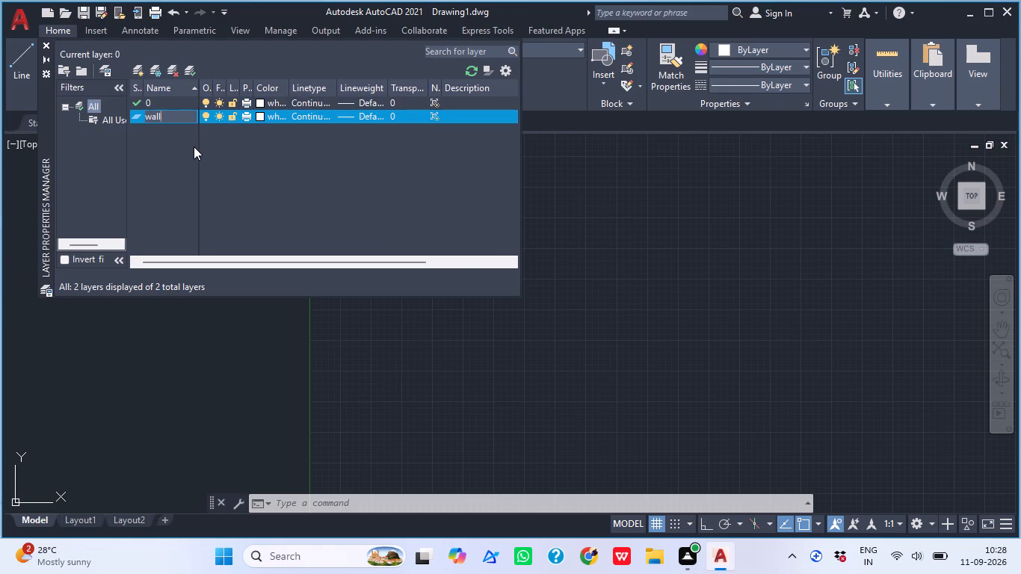
Add a second new layer, make it the current layer, and name it door.
left_click(140, 67)
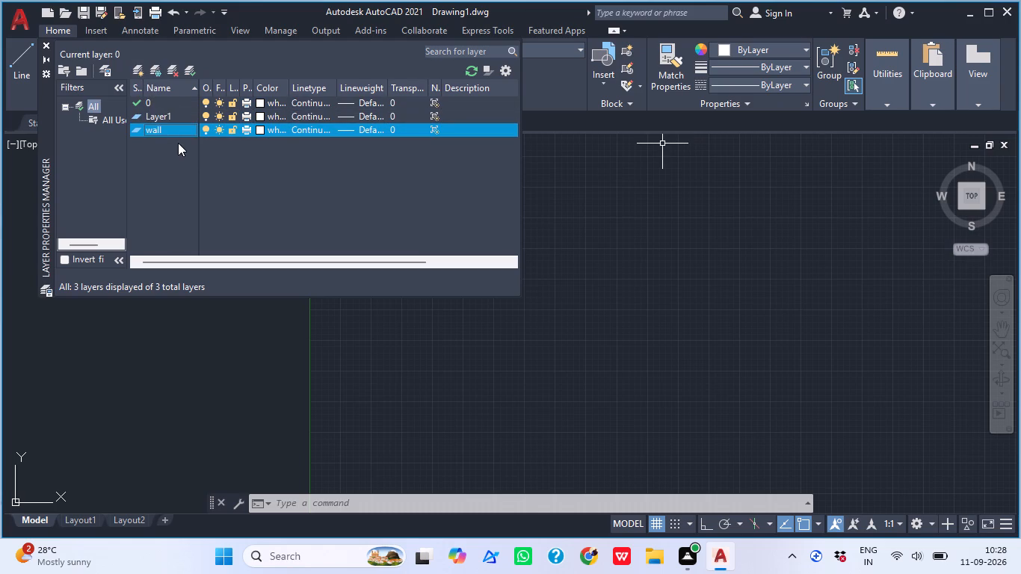
left_click(179, 115)
double_click(176, 115)
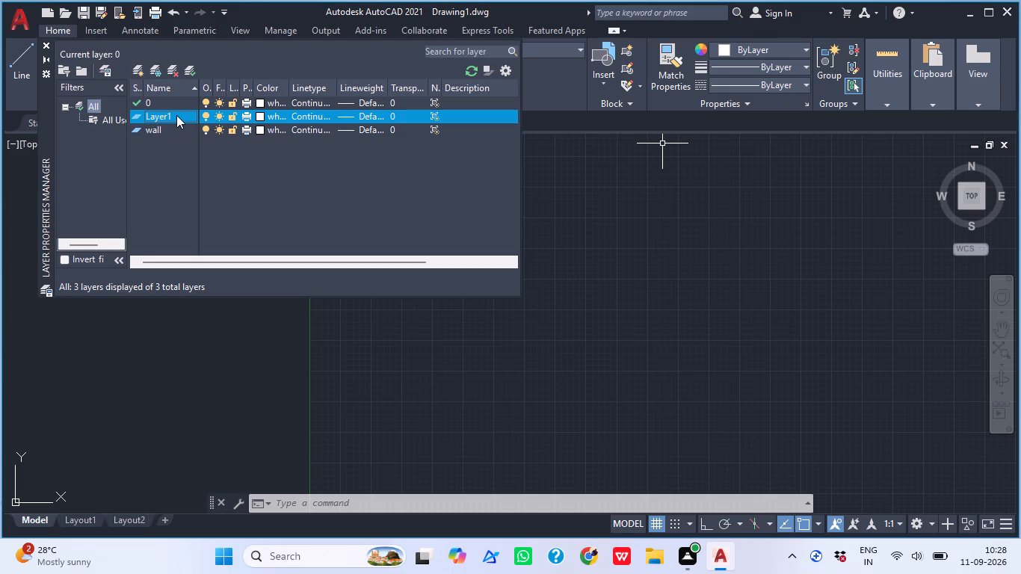
left_click(187, 112)
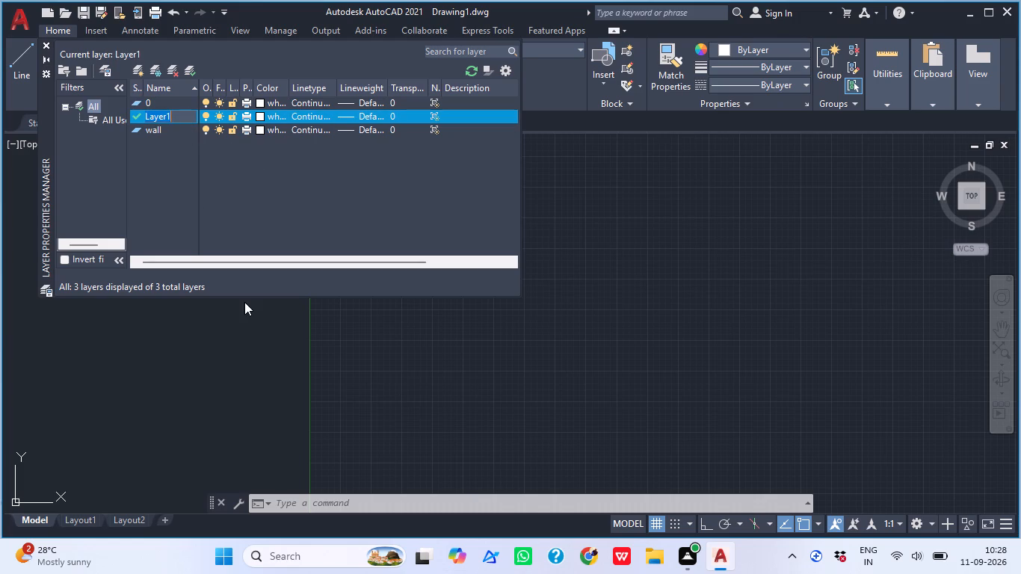
type("door")
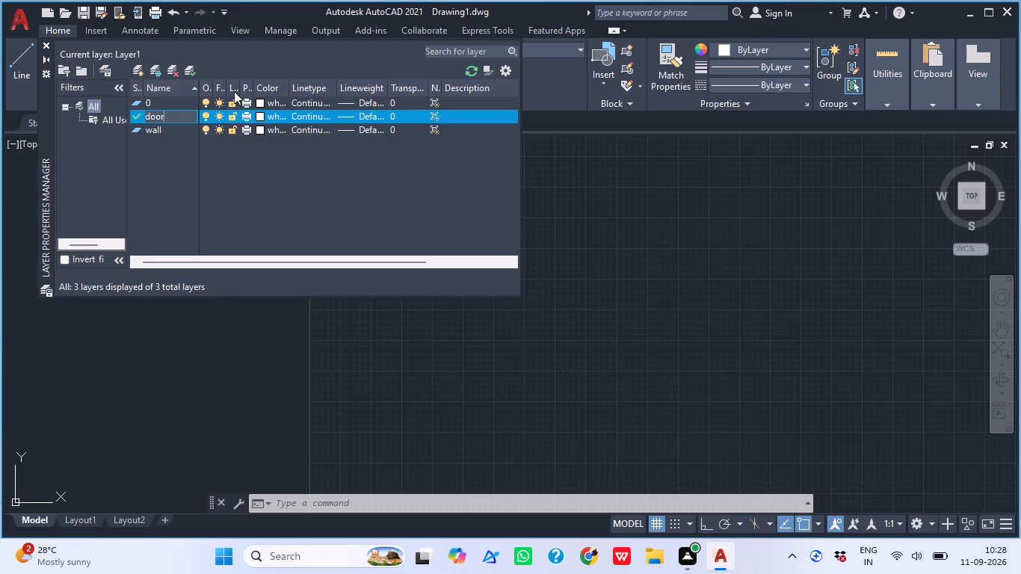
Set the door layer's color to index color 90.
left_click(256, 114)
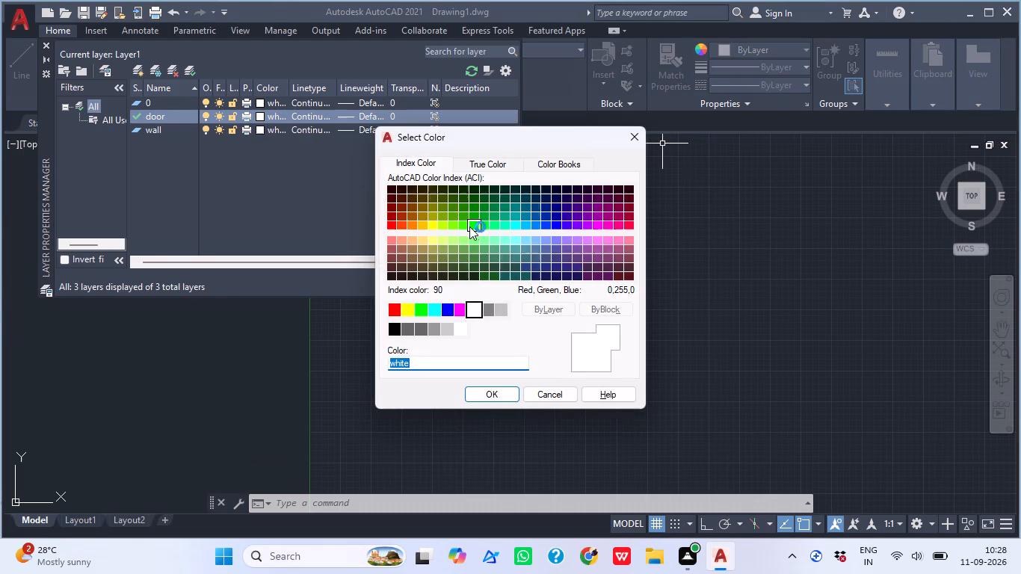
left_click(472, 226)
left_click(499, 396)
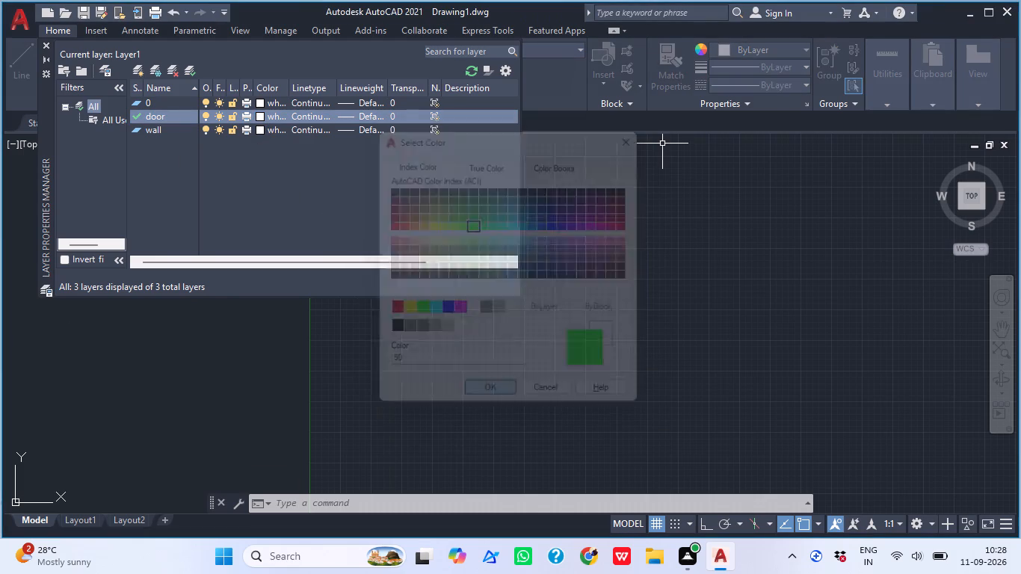
Add a new layer named window in the layer manager.
left_click(135, 69)
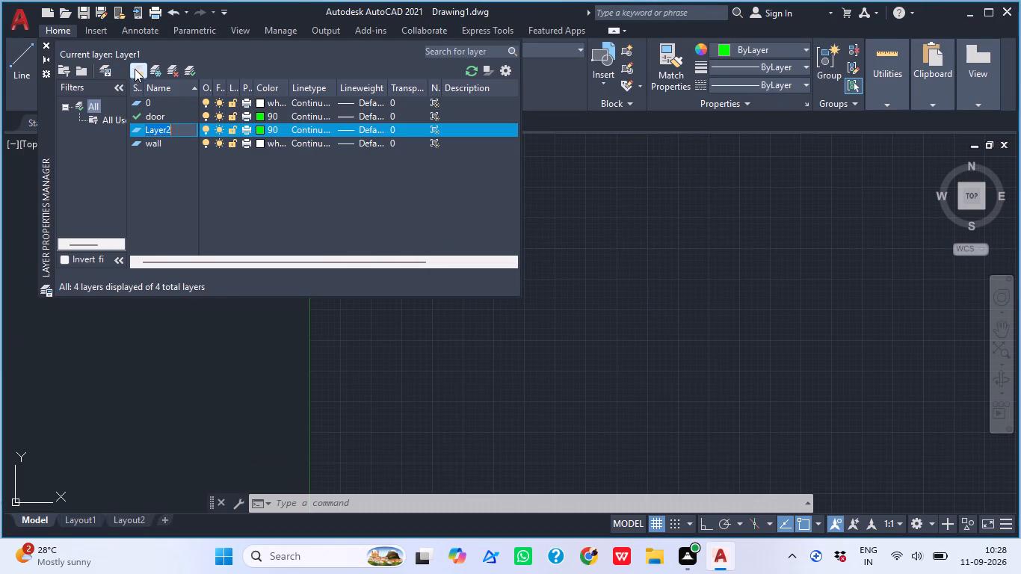
key("w")
type("indow")
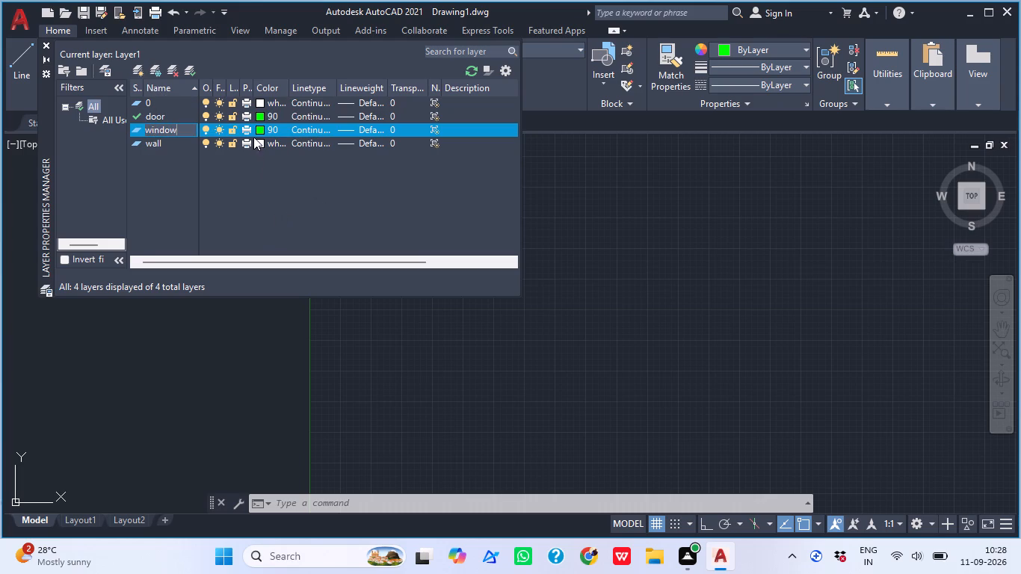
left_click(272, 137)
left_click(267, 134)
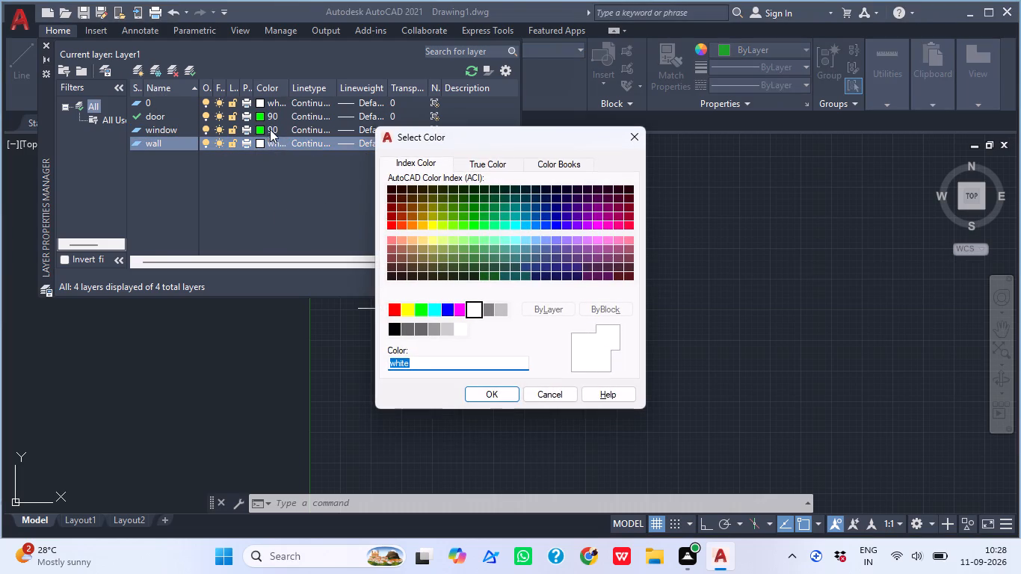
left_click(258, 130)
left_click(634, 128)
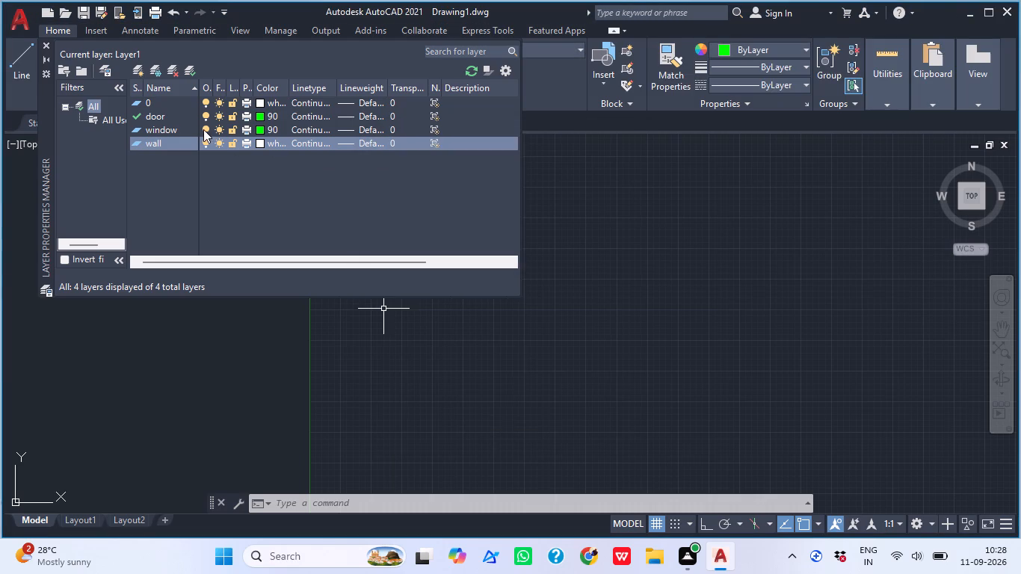
Set the window layer's color to red, index color 10.
left_click(173, 130)
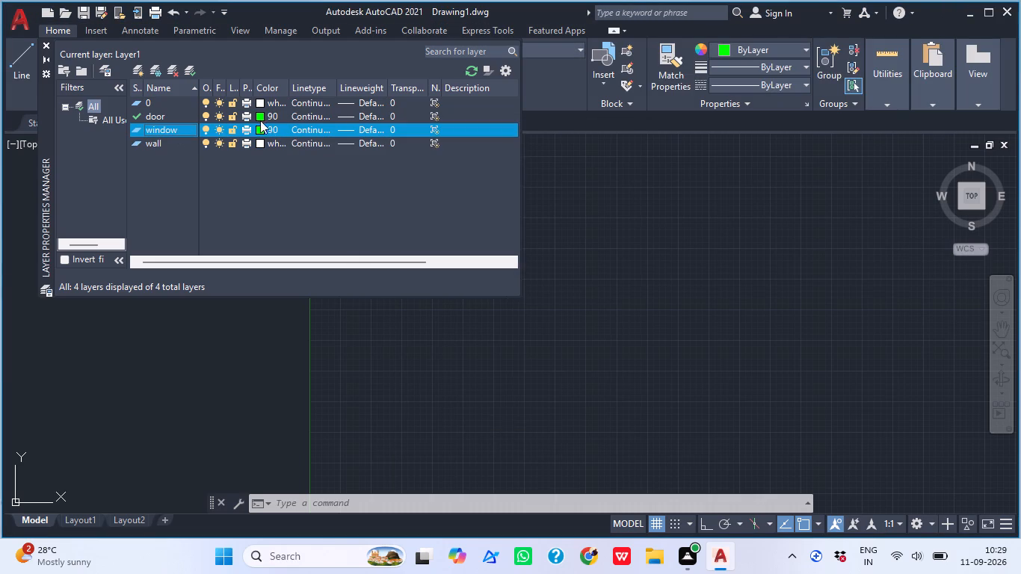
left_click(265, 133)
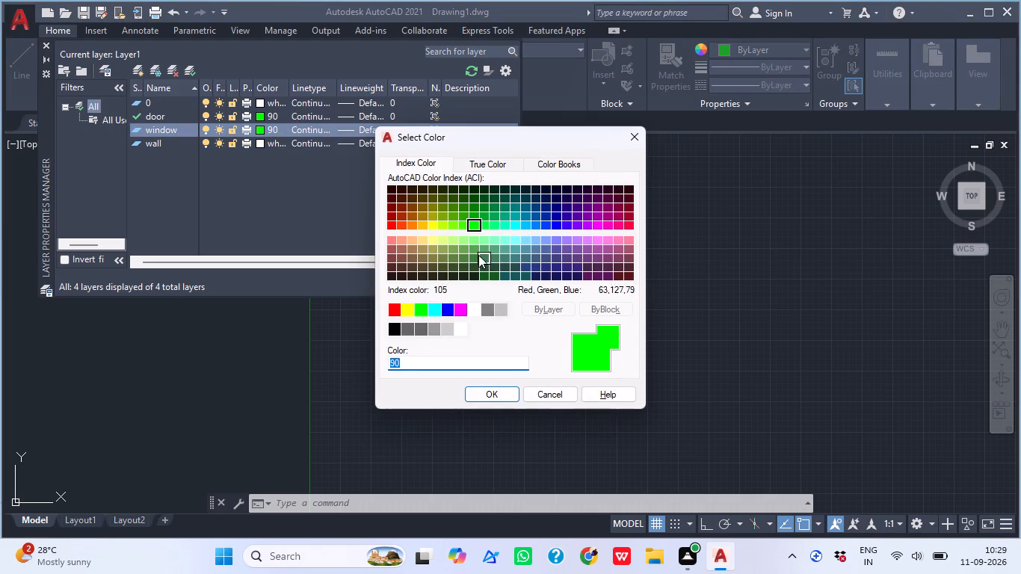
left_click(391, 221)
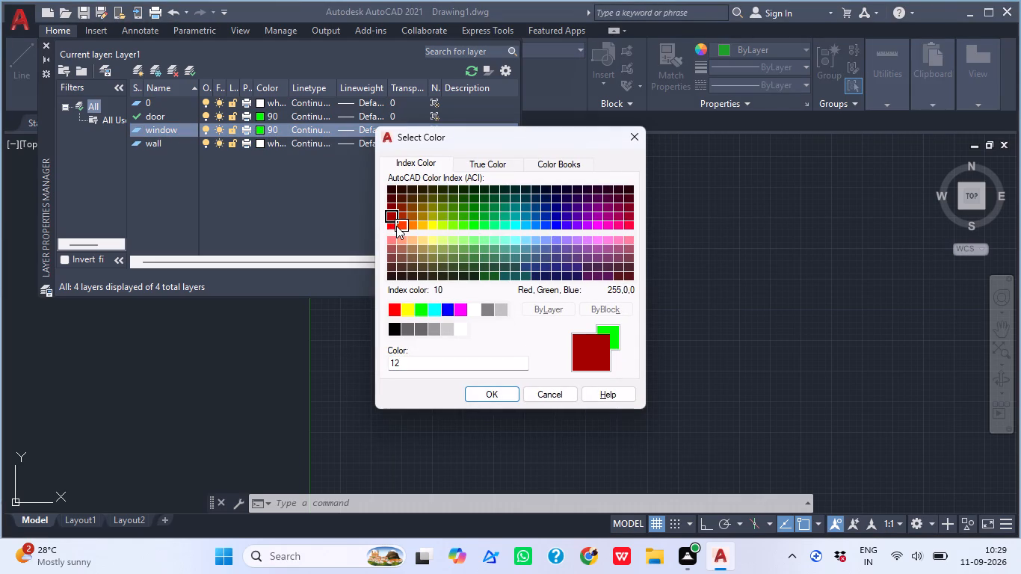
left_click(391, 229)
left_click(492, 394)
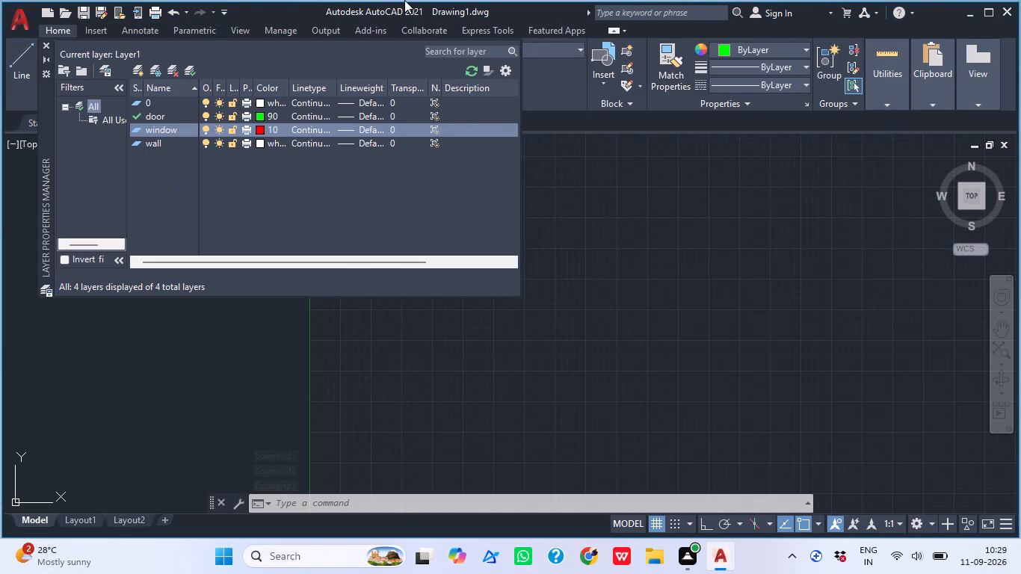
Add a new layer named text and set its color to green.
left_click(130, 70)
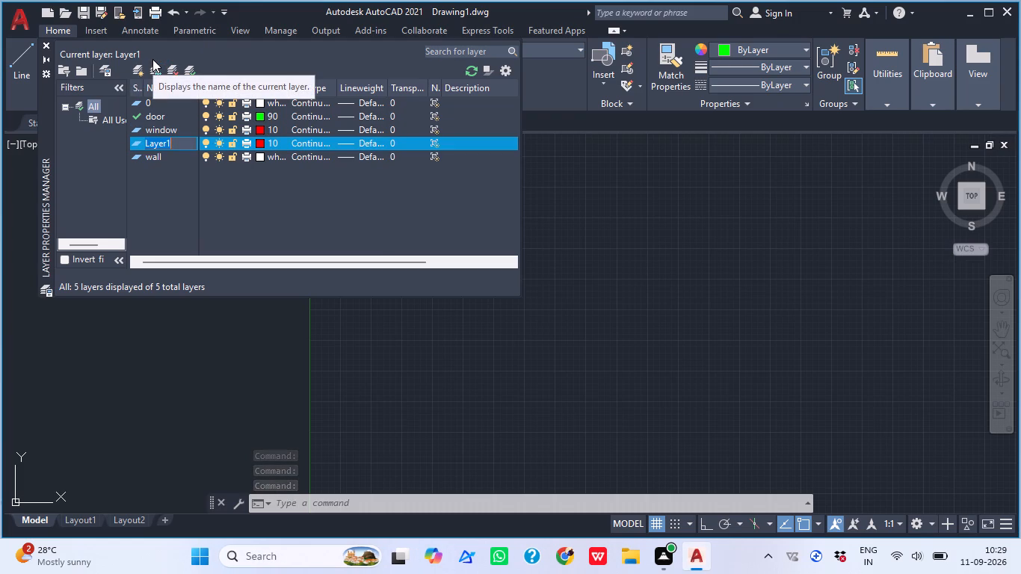
type("text")
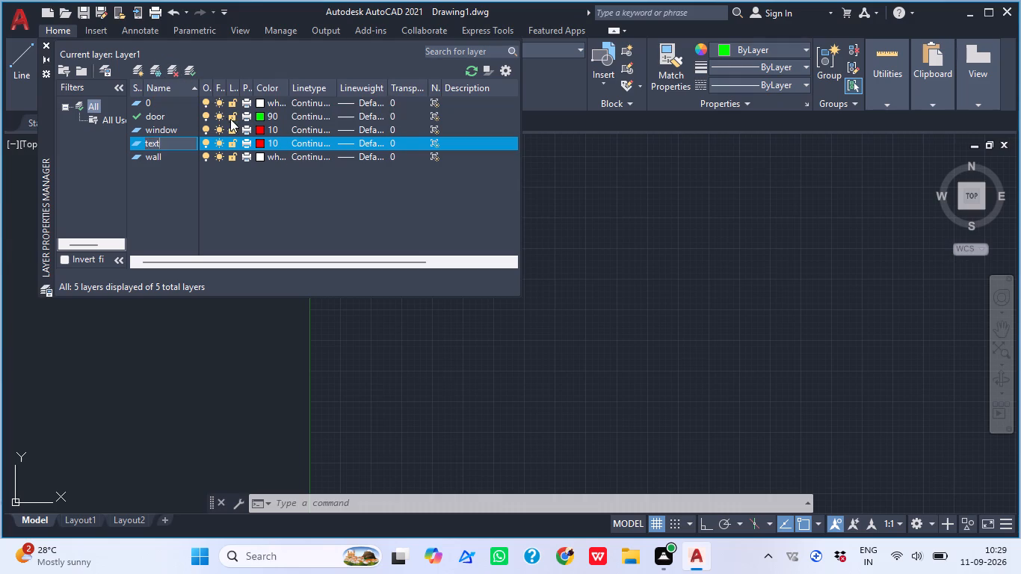
left_click(262, 138)
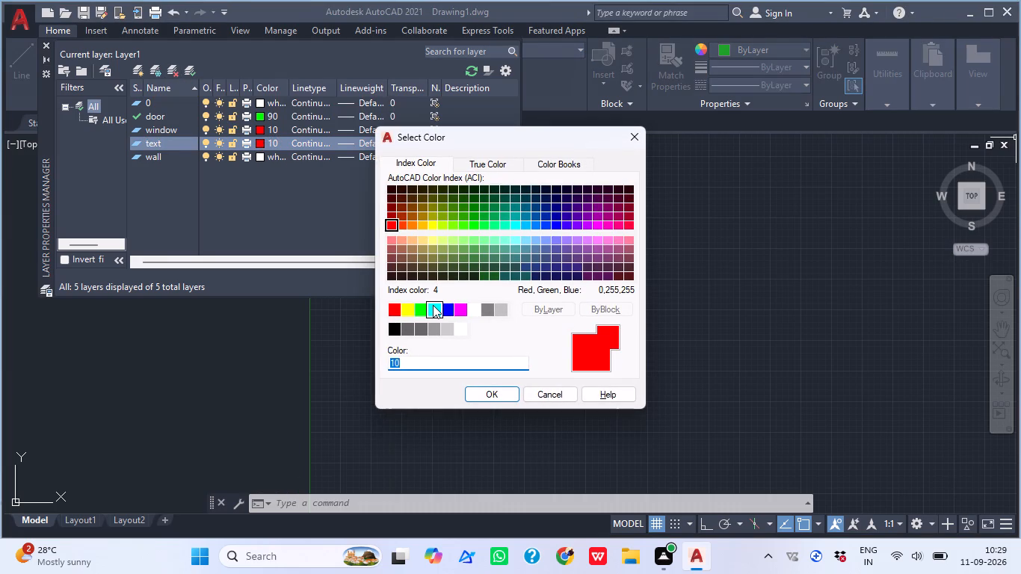
left_click(433, 305)
left_click(418, 309)
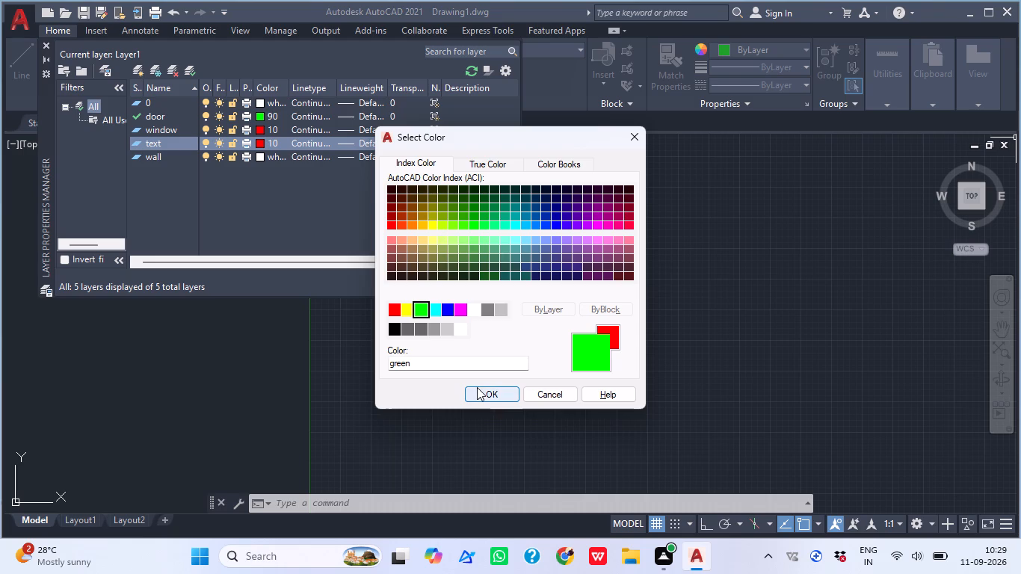
left_click(477, 387)
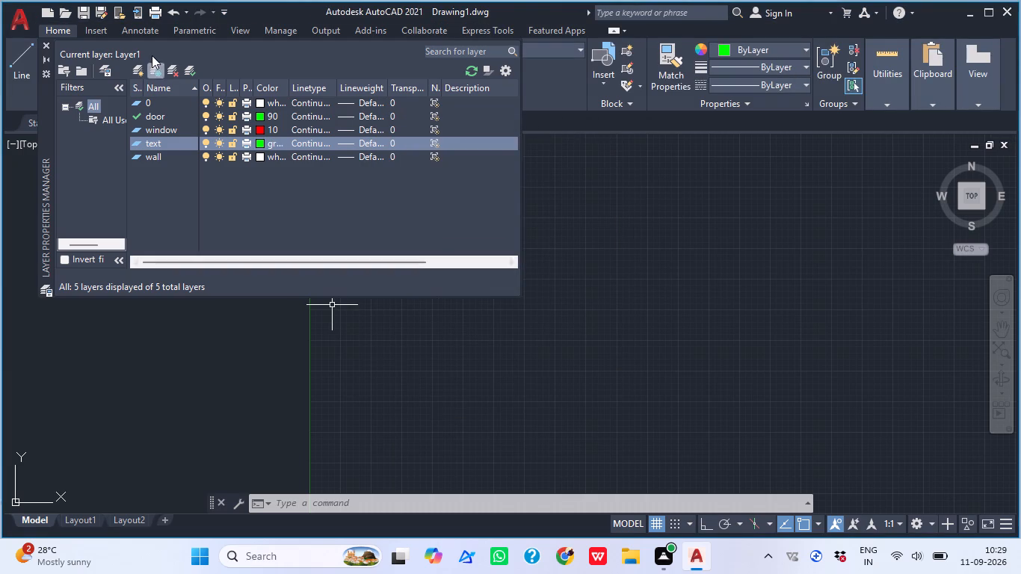
Add a new layer named furniture and set its color to yellow.
left_click(137, 67)
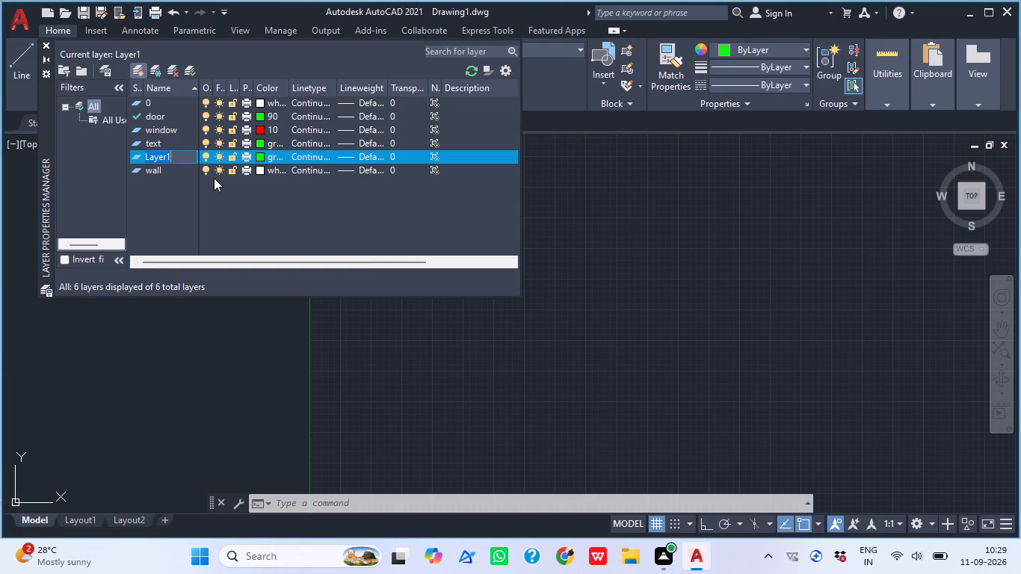
key("f")
type("ur")
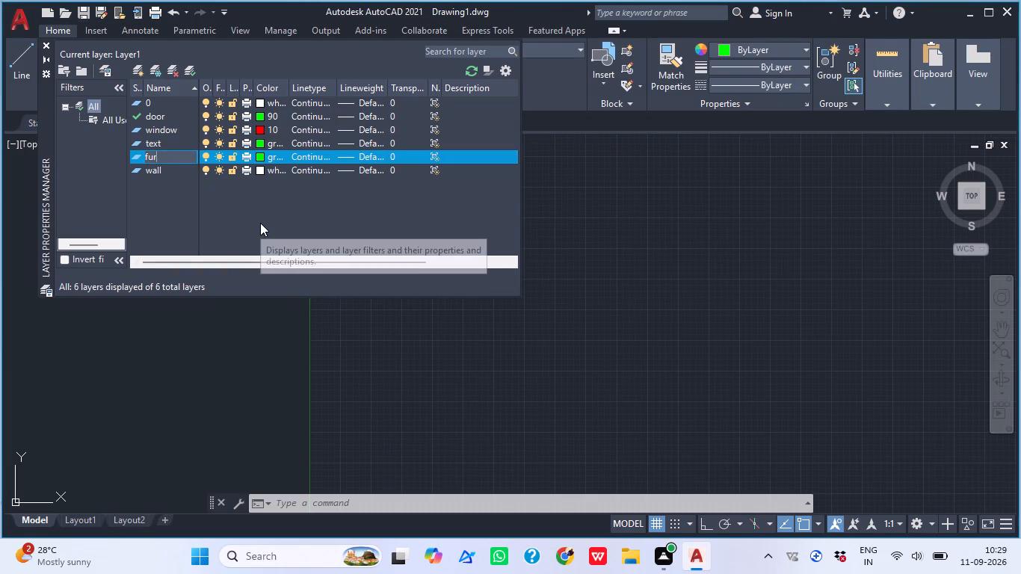
key("n")
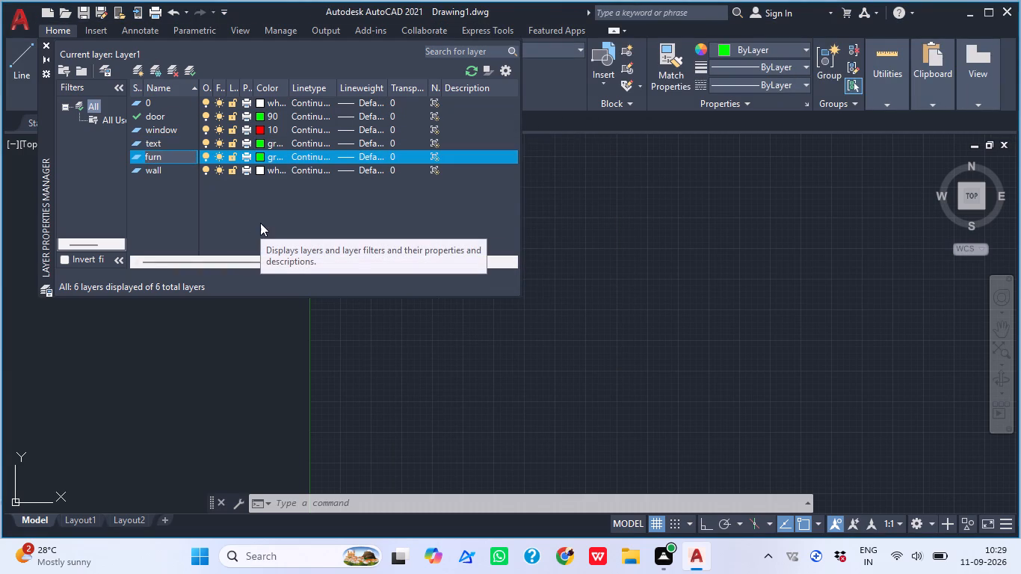
type("iture")
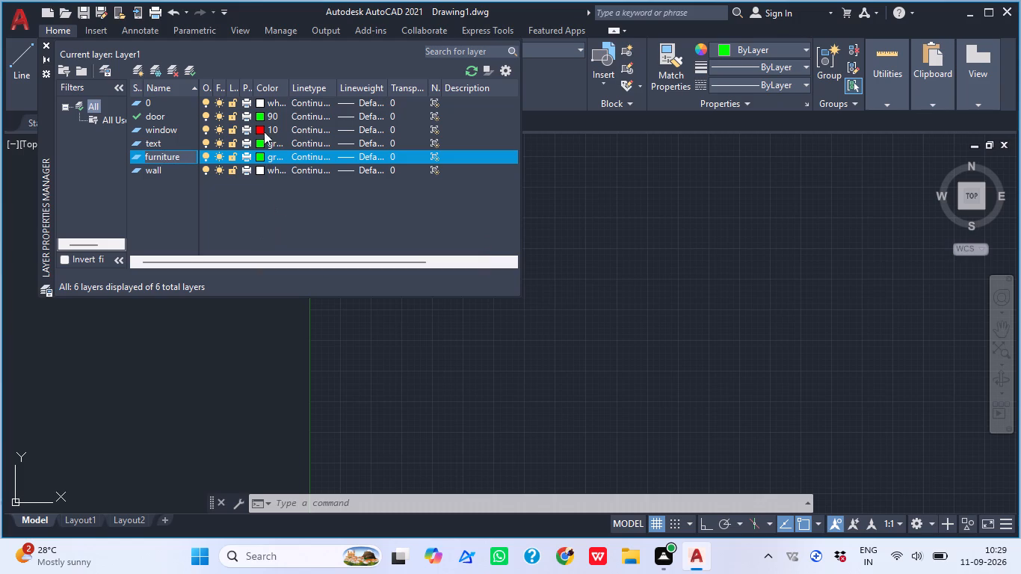
left_click(258, 154)
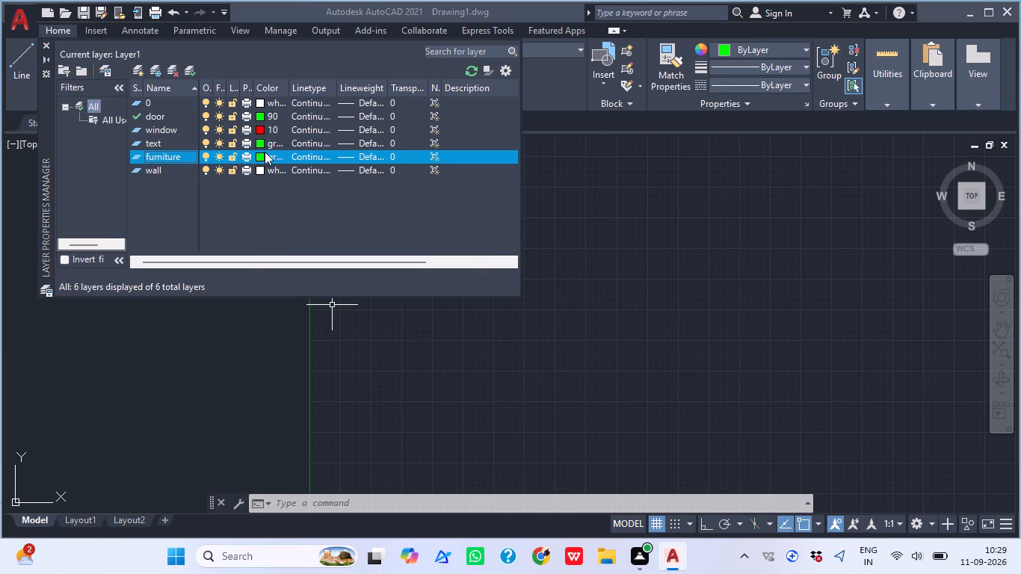
left_click(407, 306)
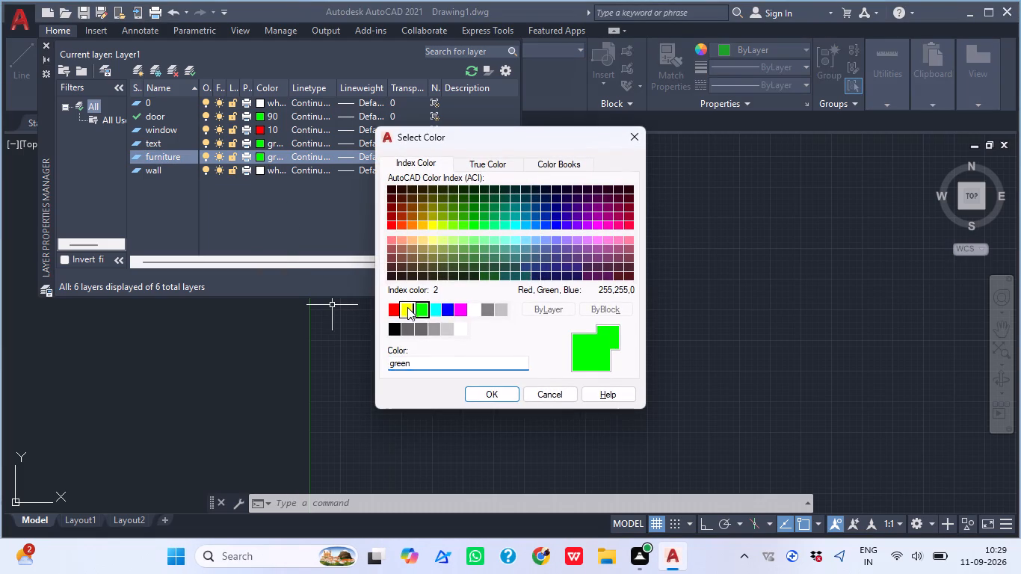
left_click(475, 399)
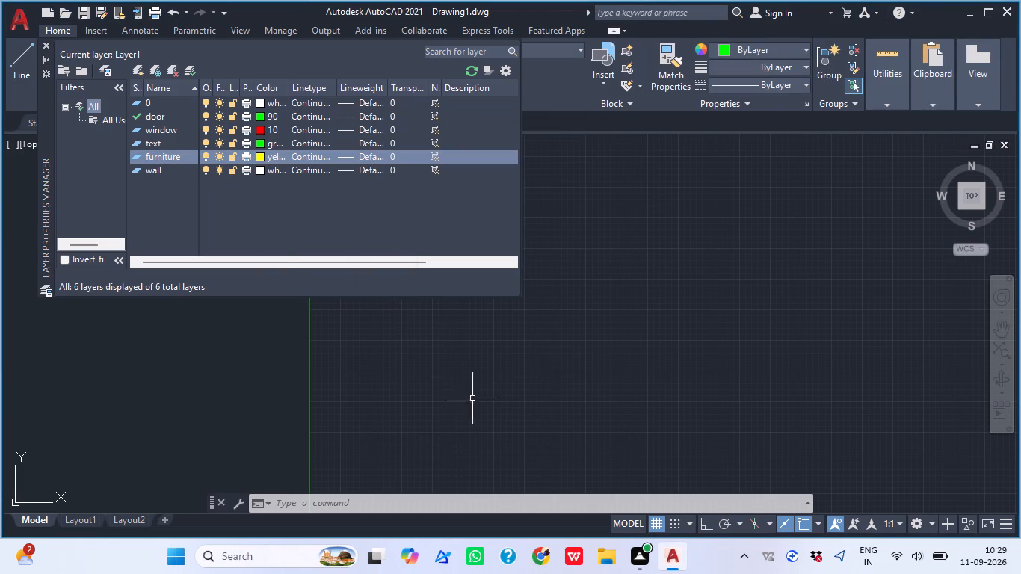
left_click(129, 64)
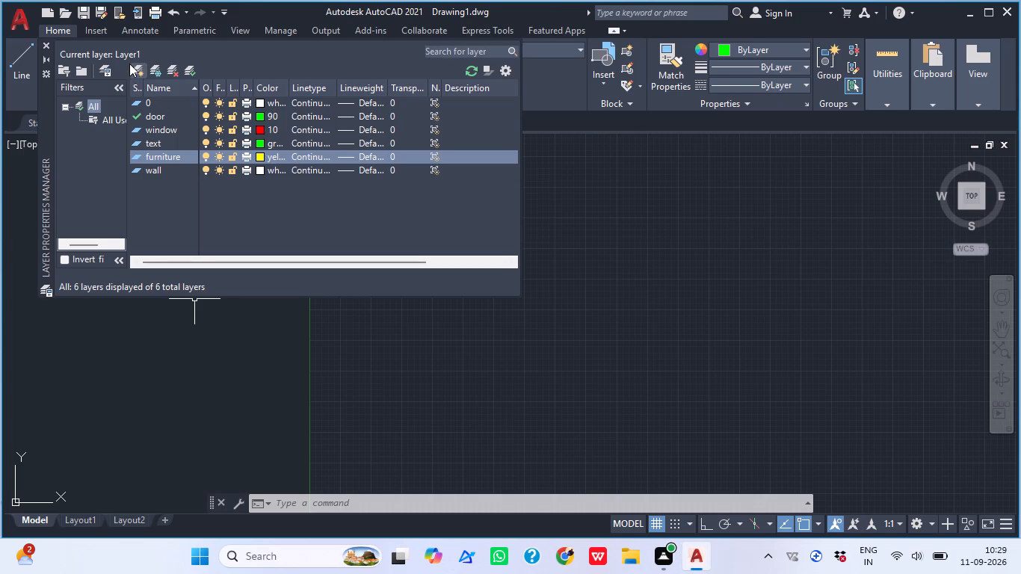
Change the door layer's color to magenta.
left_click(262, 117)
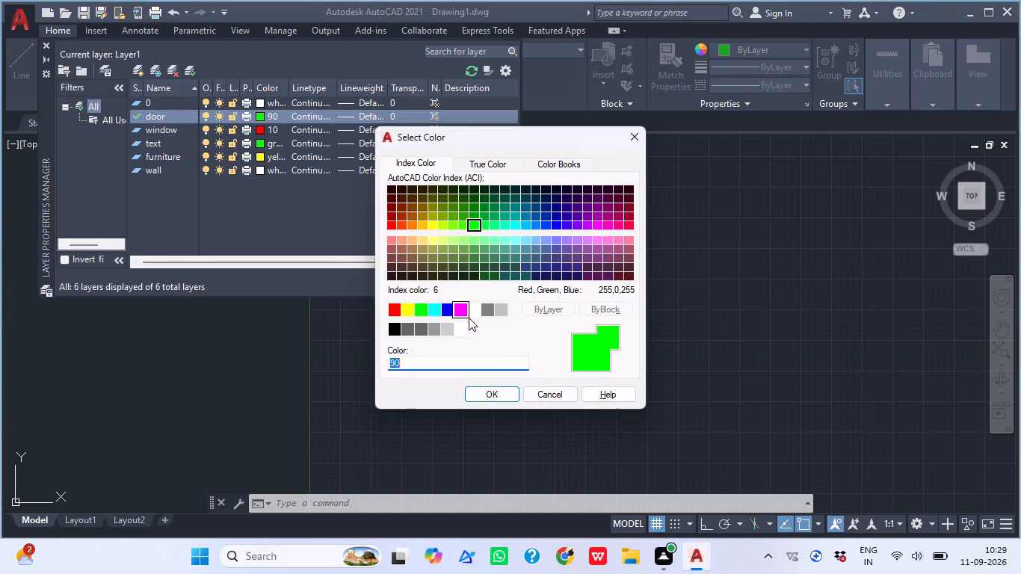
left_click(457, 308)
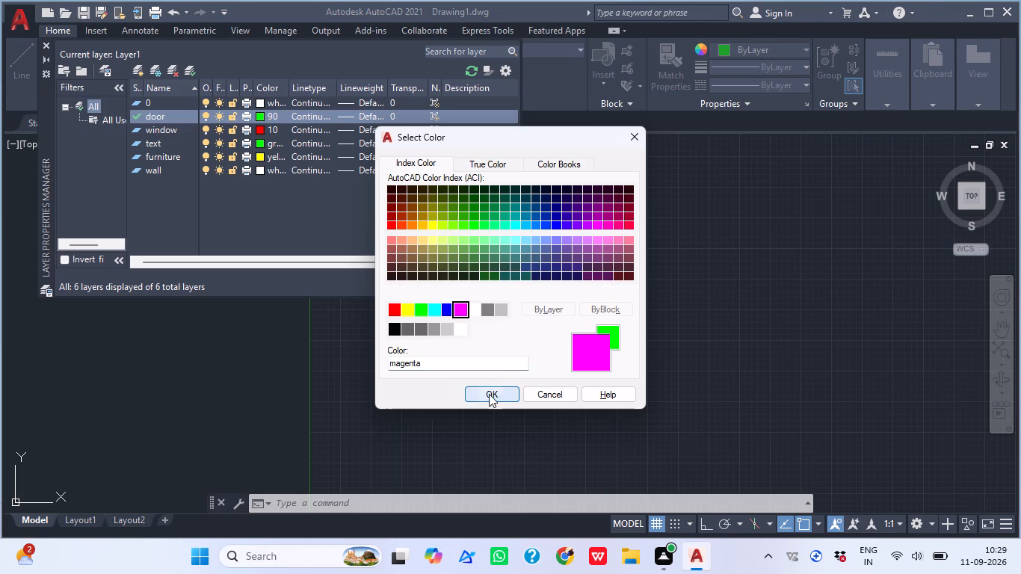
left_click(489, 394)
Add a new layer named staircase and set its color to cyan.
left_click(138, 66)
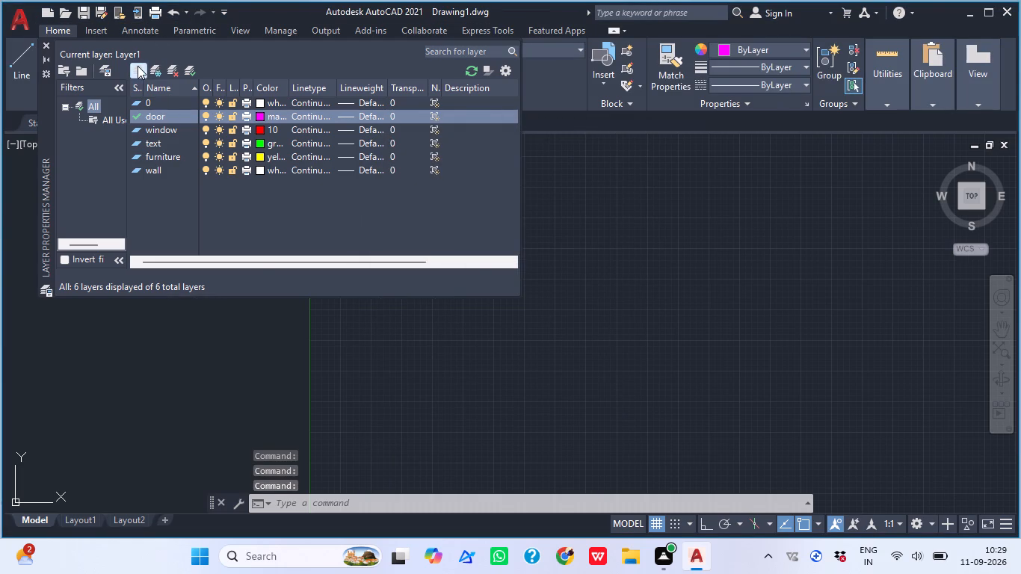
type("stair")
type("cas")
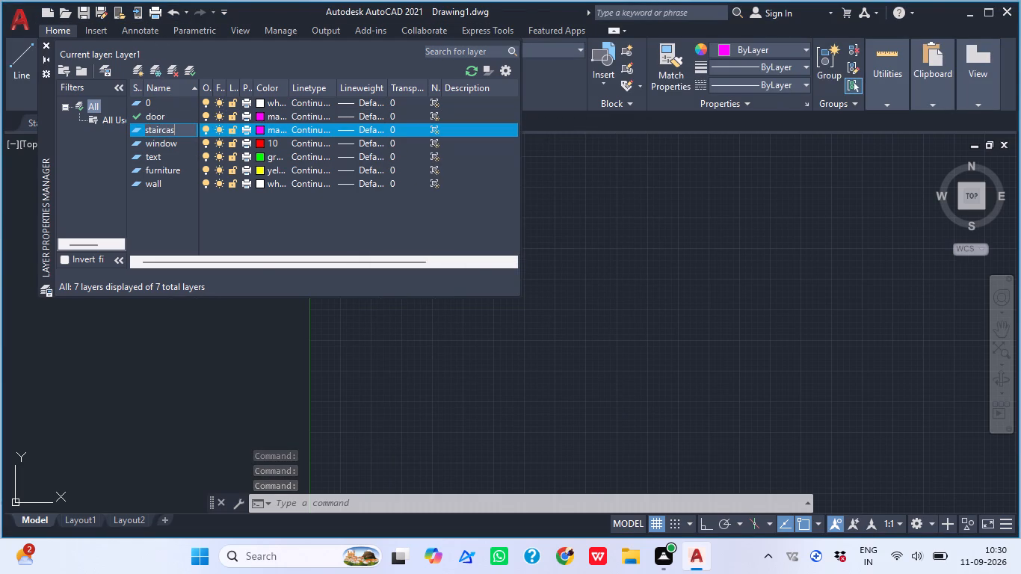
key("e")
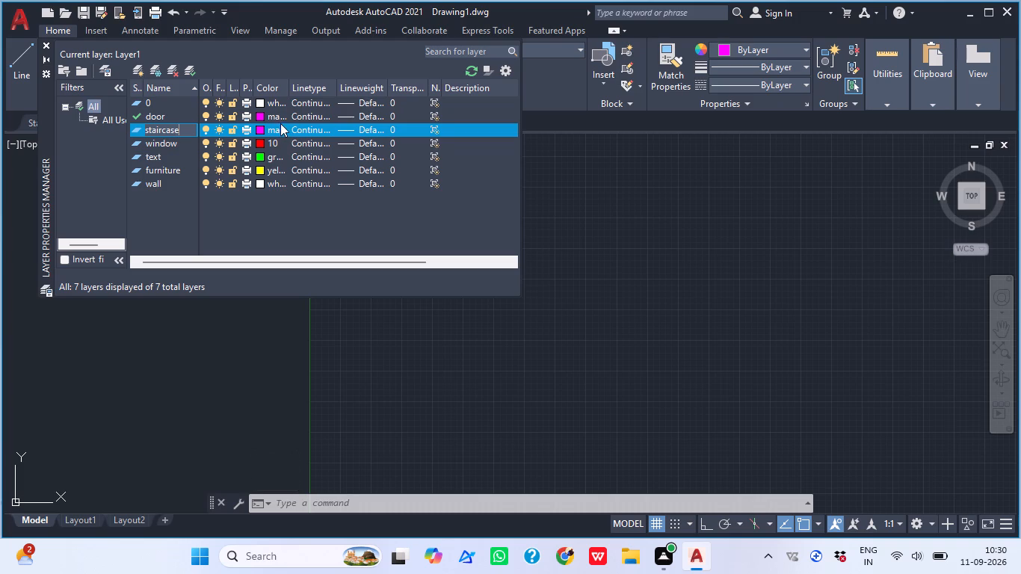
left_click(260, 130)
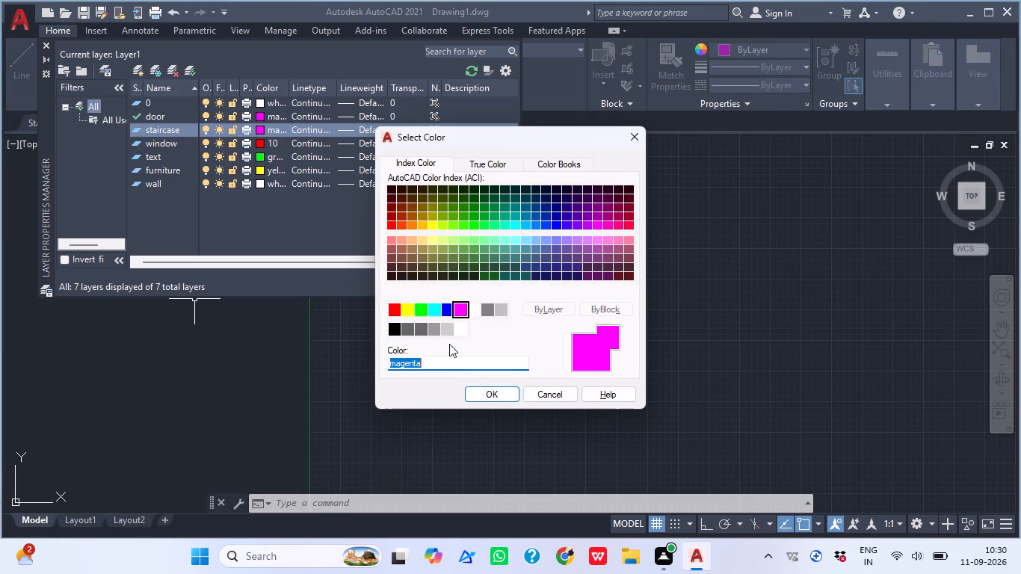
left_click(431, 306)
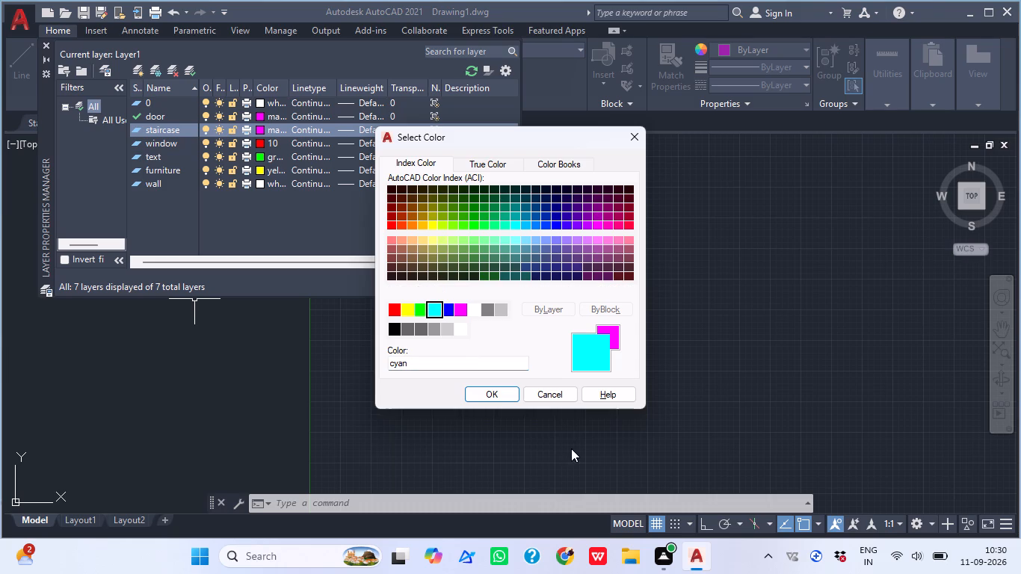
left_click(484, 399)
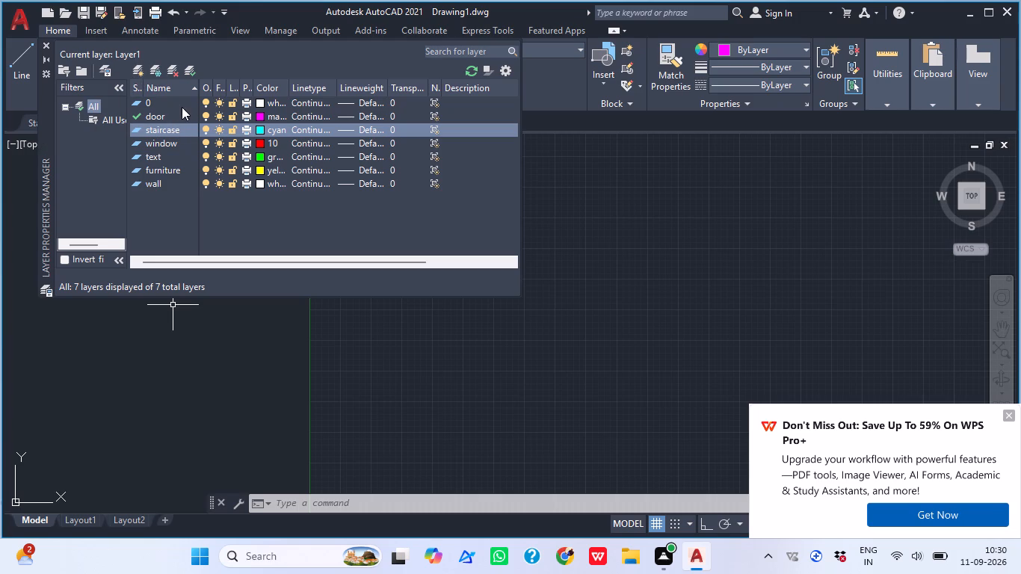
Add a new layer named hatch, set its color to index 99, and close the layer manager.
left_click(135, 70)
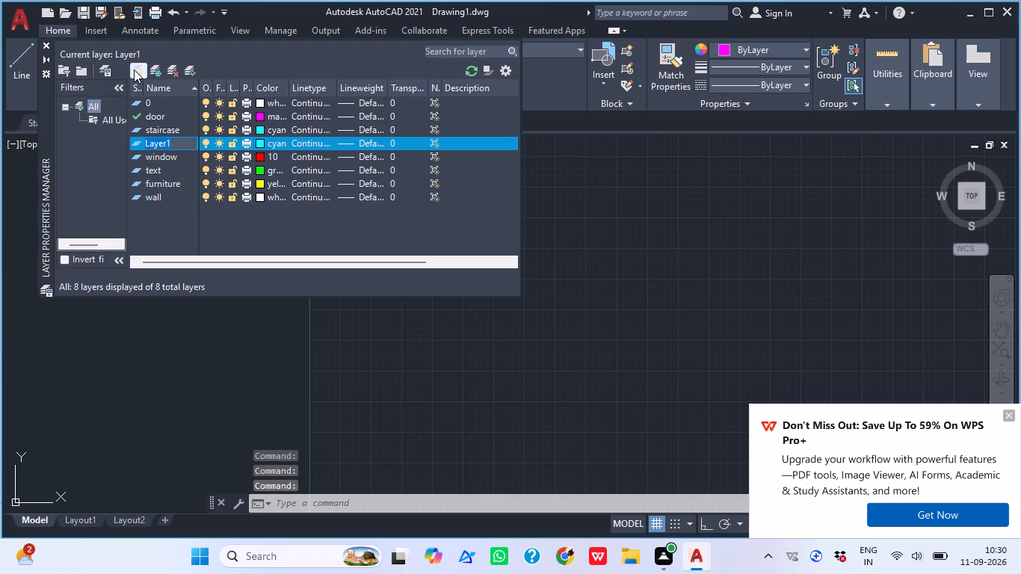
type("ha")
key("c")
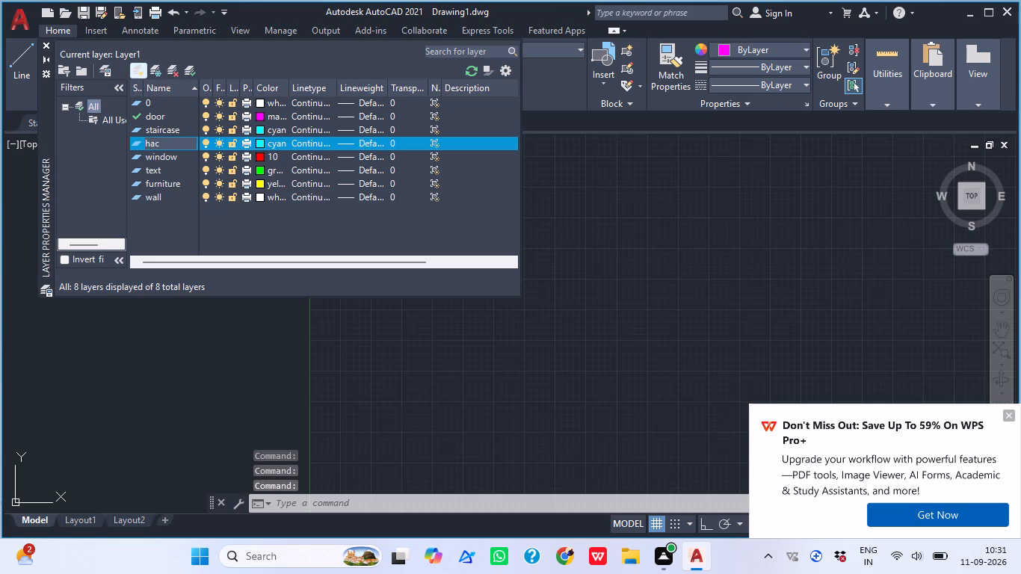
key("t")
key("bracketright")
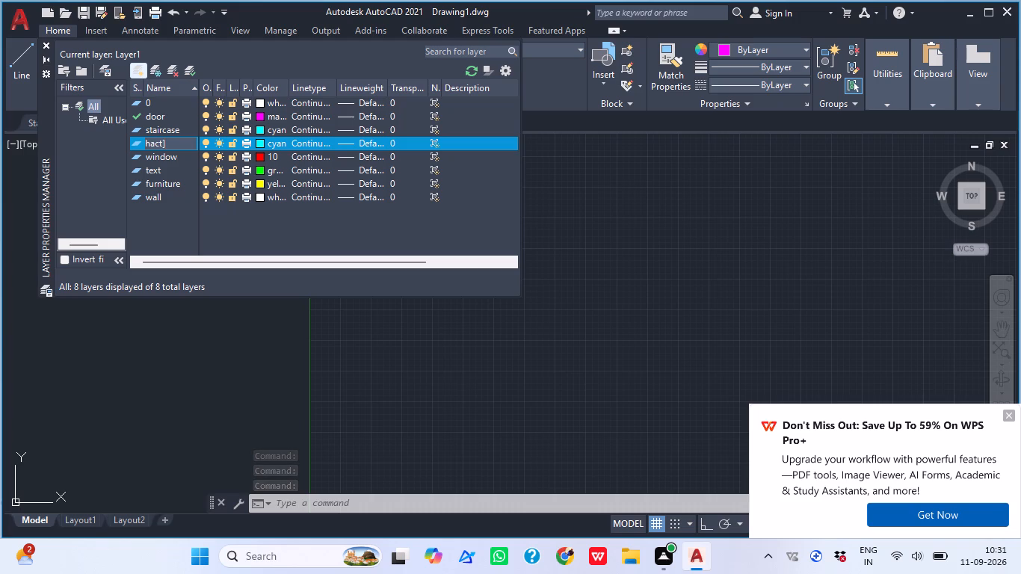
key("BackSpace")
key("BackSpace")
key("BackSpace")
type("tch")
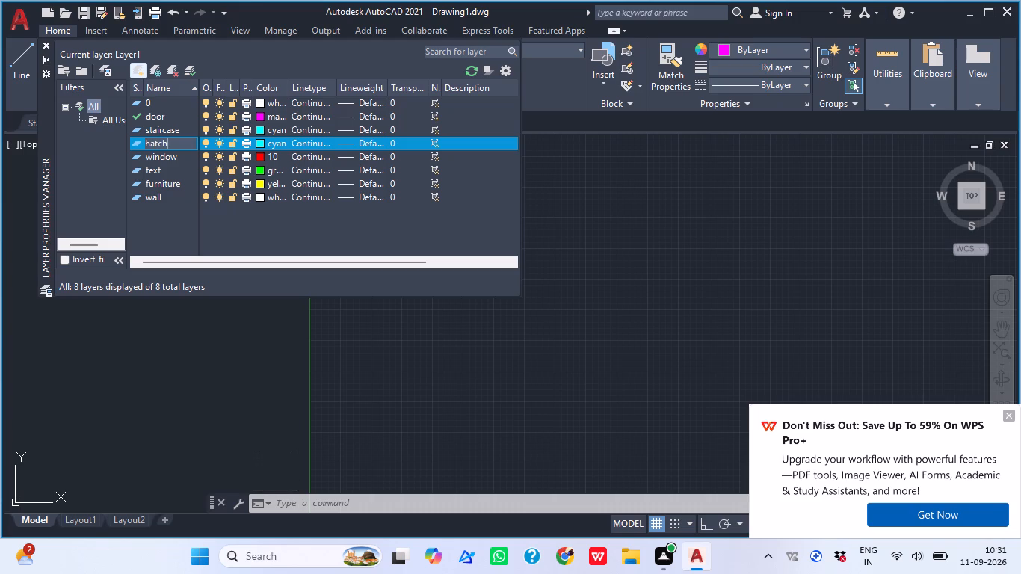
left_click(262, 141)
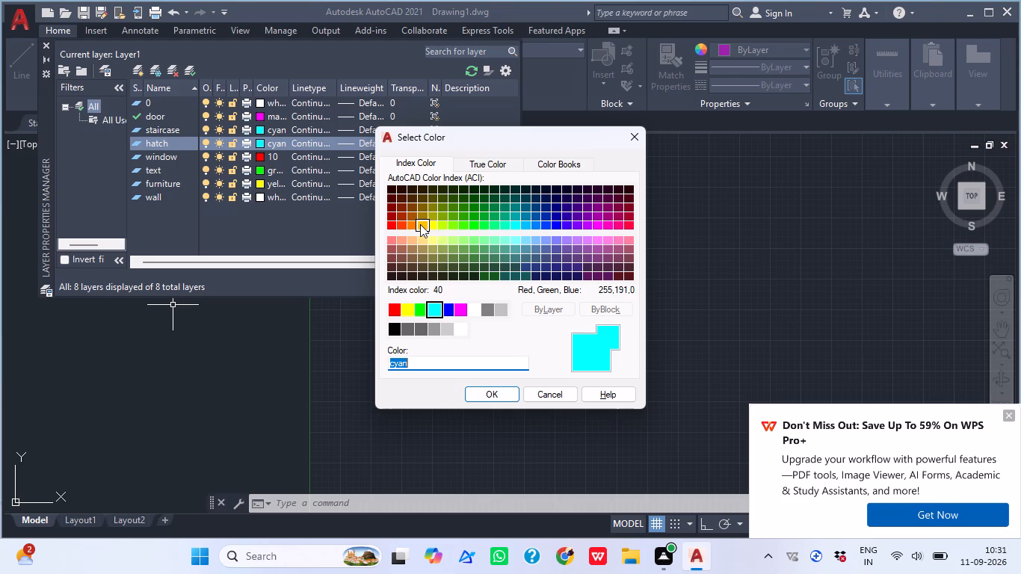
left_click(477, 279)
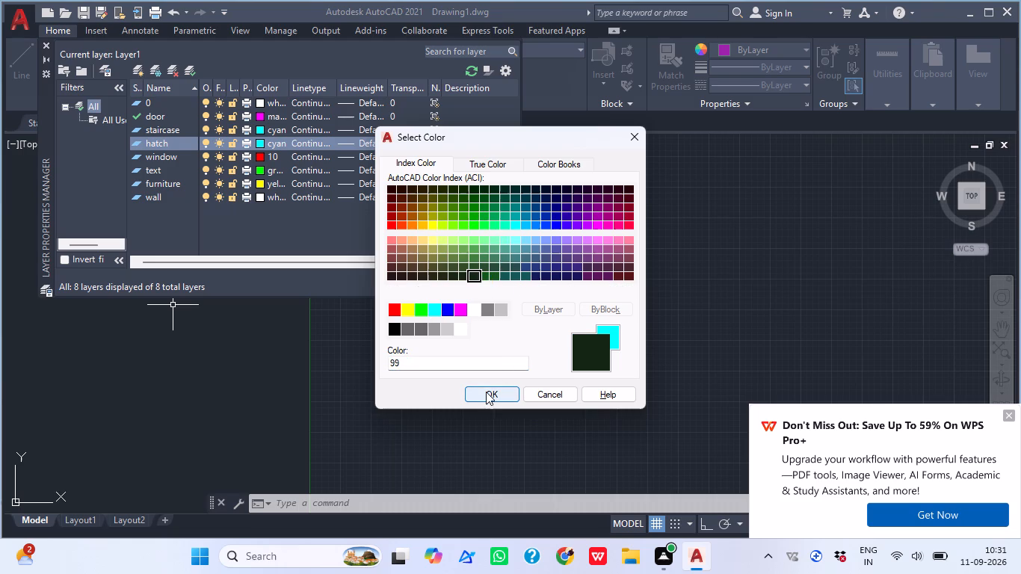
left_click(486, 392)
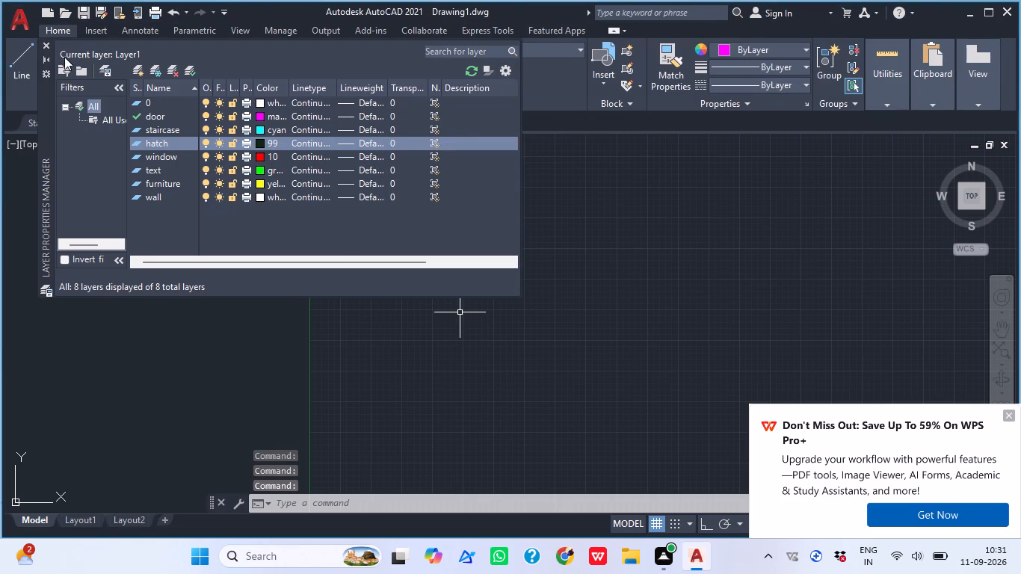
left_click(46, 43)
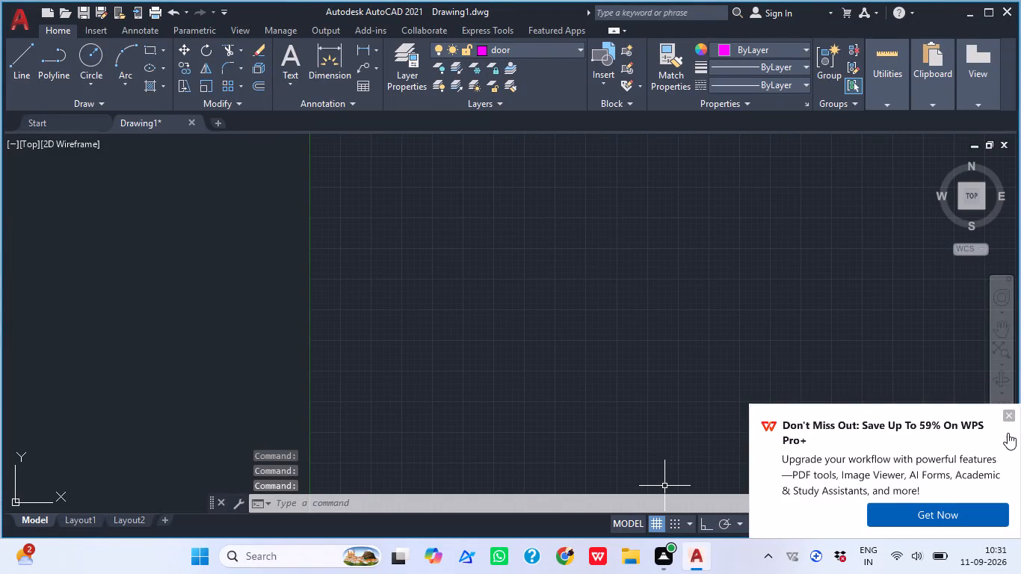
Dismiss the pop-up advertisement and make the wall layer current.
left_click(1008, 418)
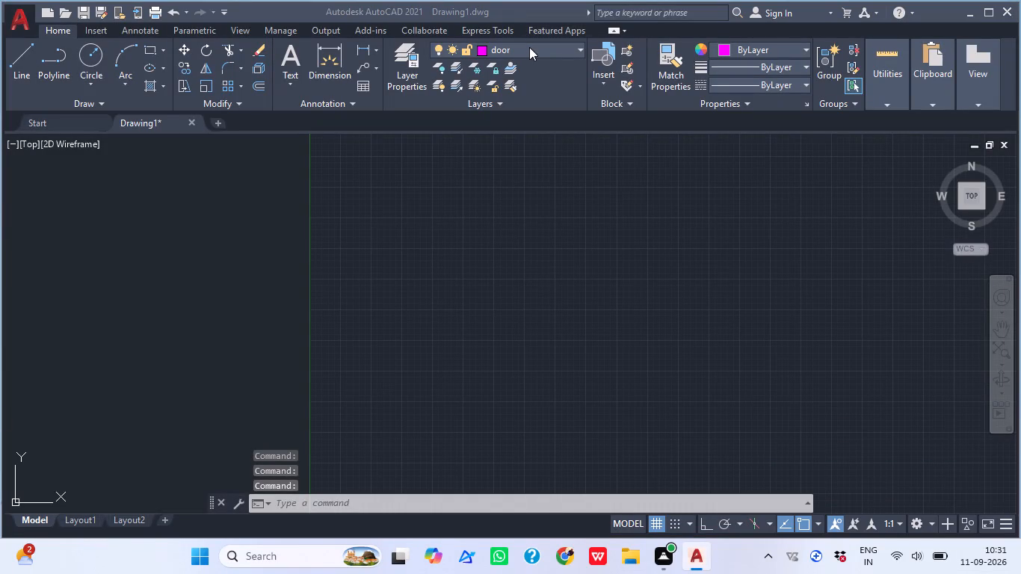
left_click(529, 51)
left_click(529, 51)
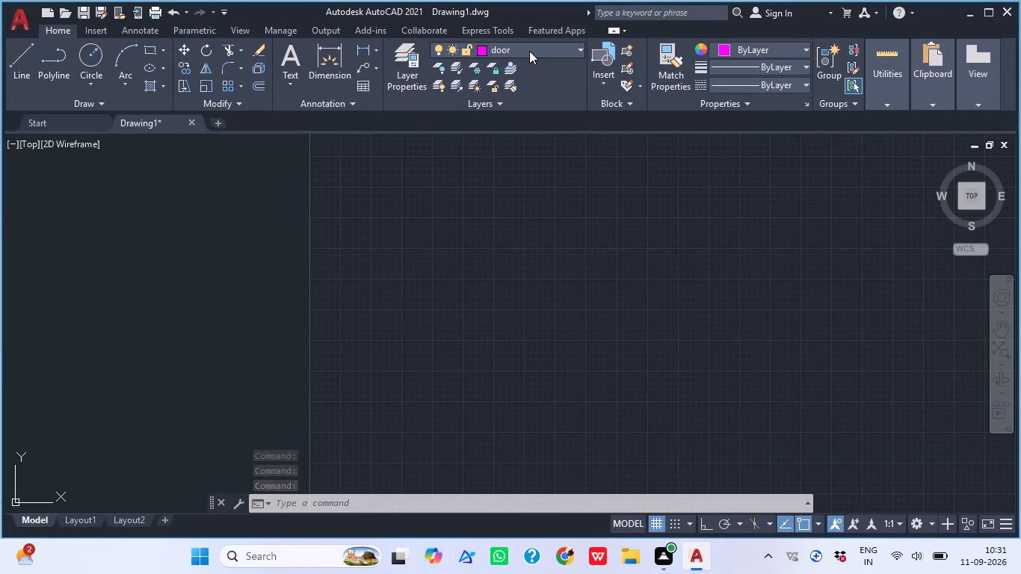
left_click(538, 173)
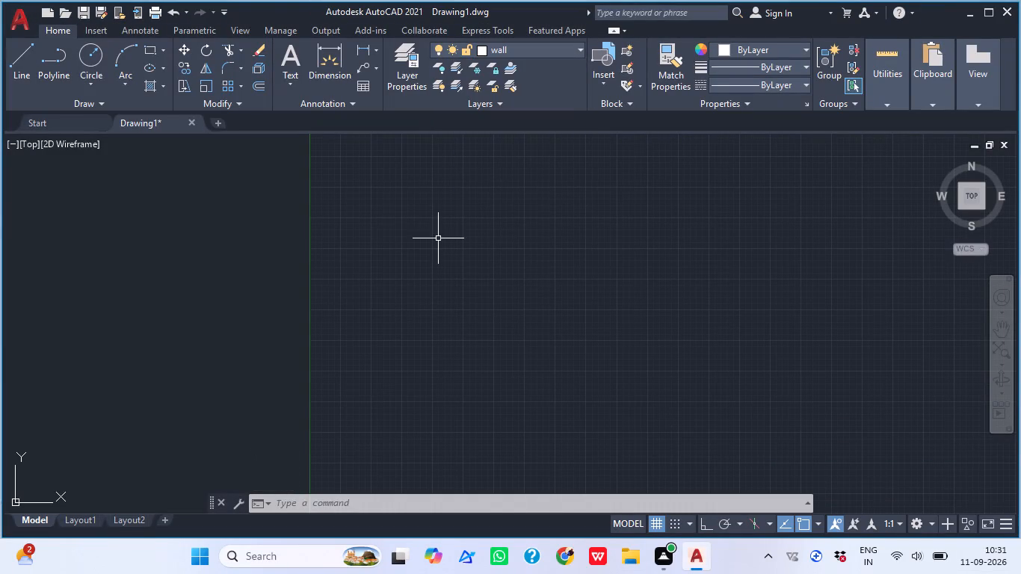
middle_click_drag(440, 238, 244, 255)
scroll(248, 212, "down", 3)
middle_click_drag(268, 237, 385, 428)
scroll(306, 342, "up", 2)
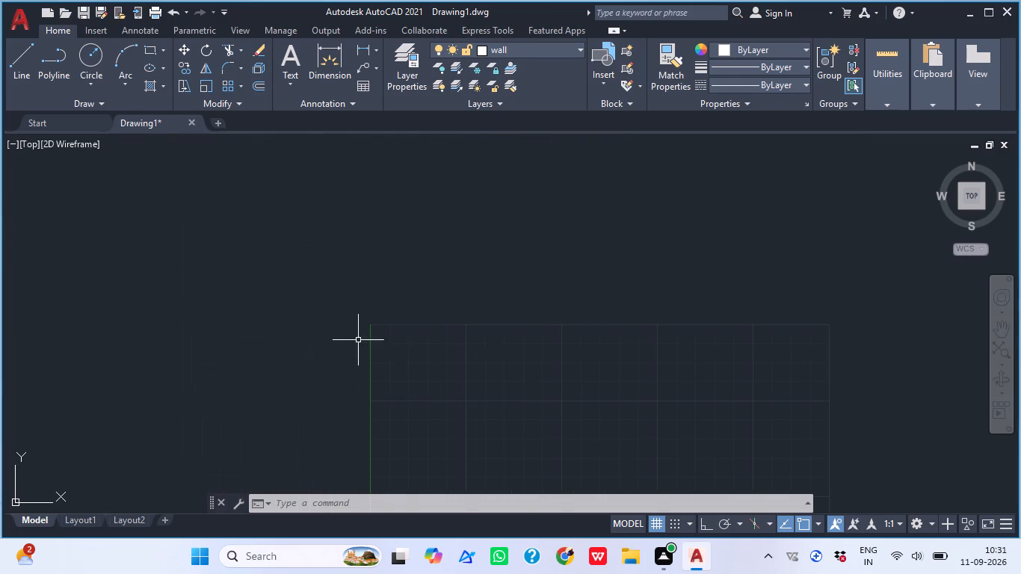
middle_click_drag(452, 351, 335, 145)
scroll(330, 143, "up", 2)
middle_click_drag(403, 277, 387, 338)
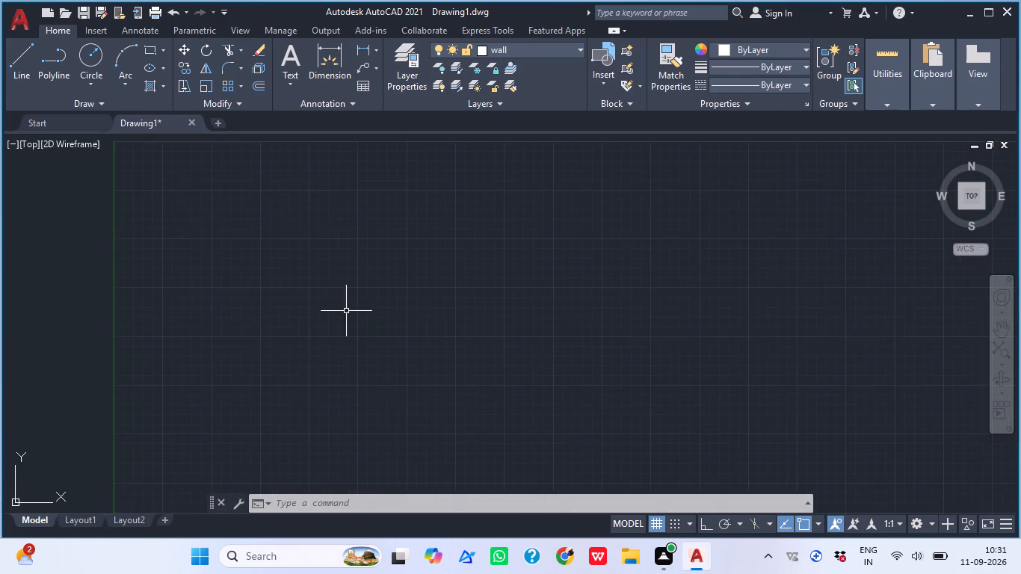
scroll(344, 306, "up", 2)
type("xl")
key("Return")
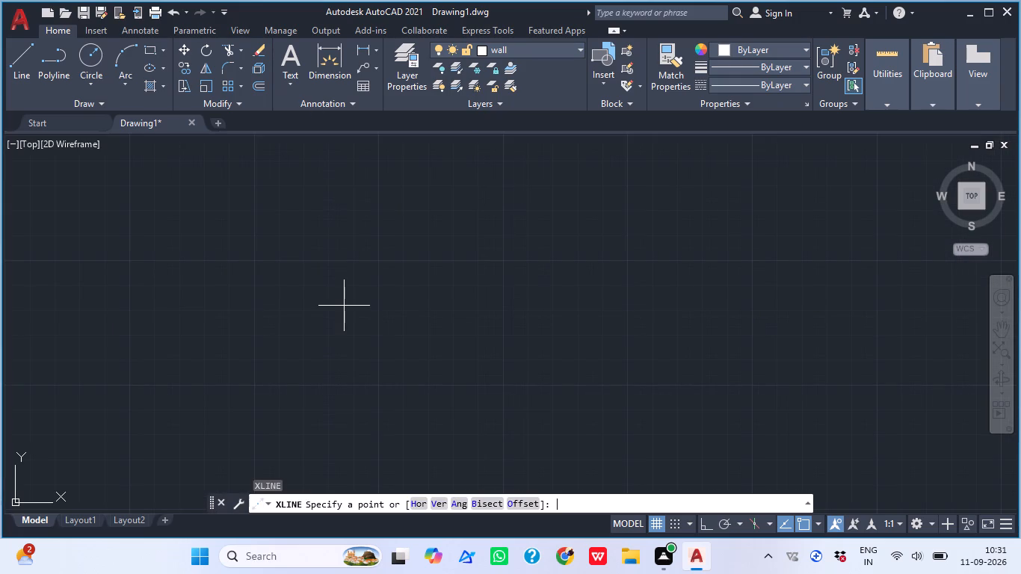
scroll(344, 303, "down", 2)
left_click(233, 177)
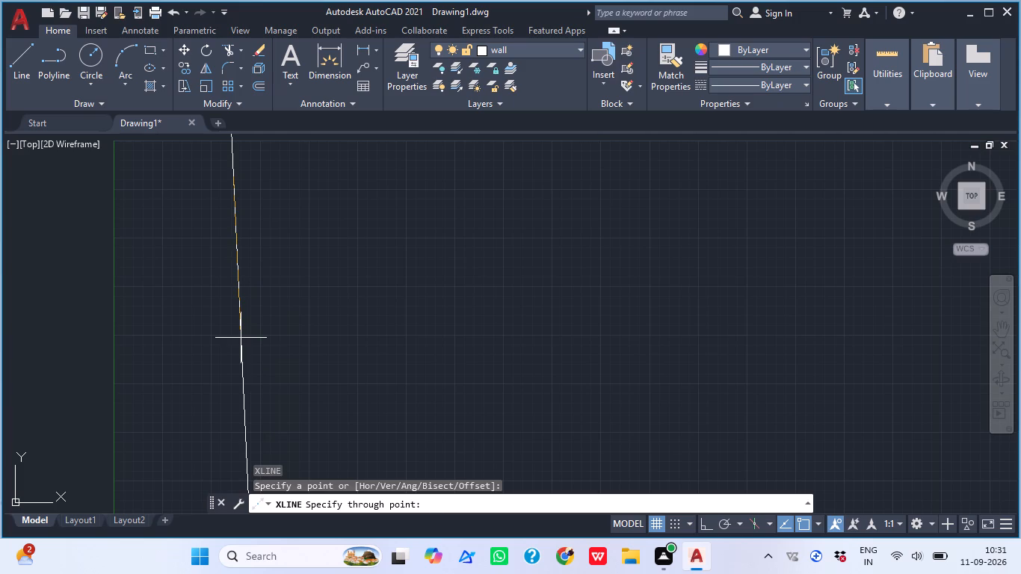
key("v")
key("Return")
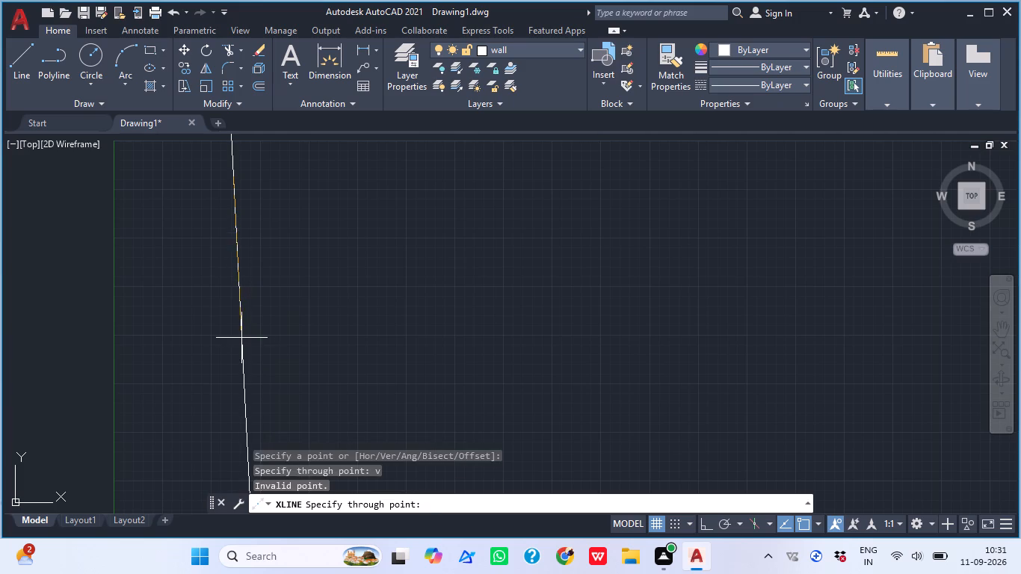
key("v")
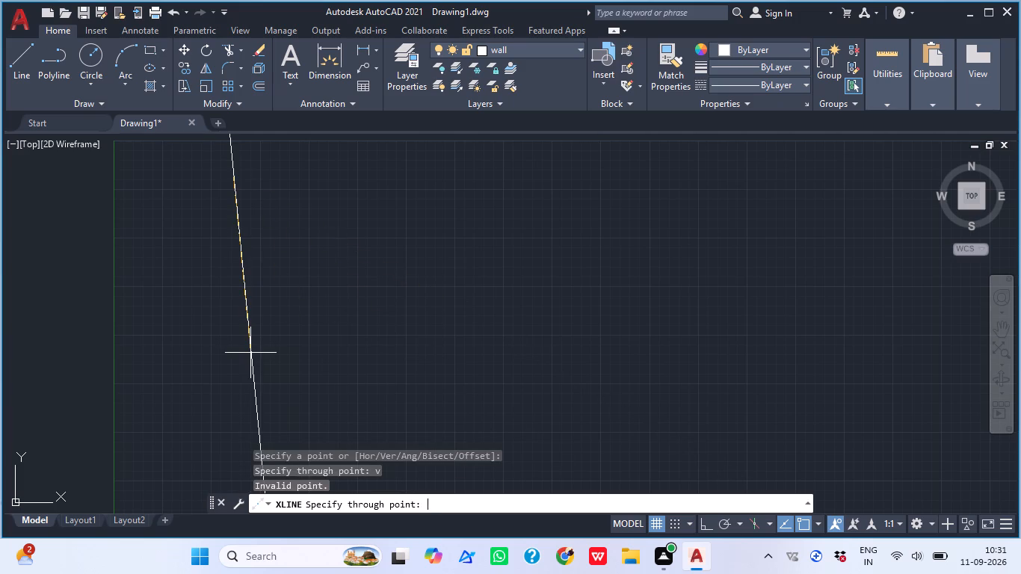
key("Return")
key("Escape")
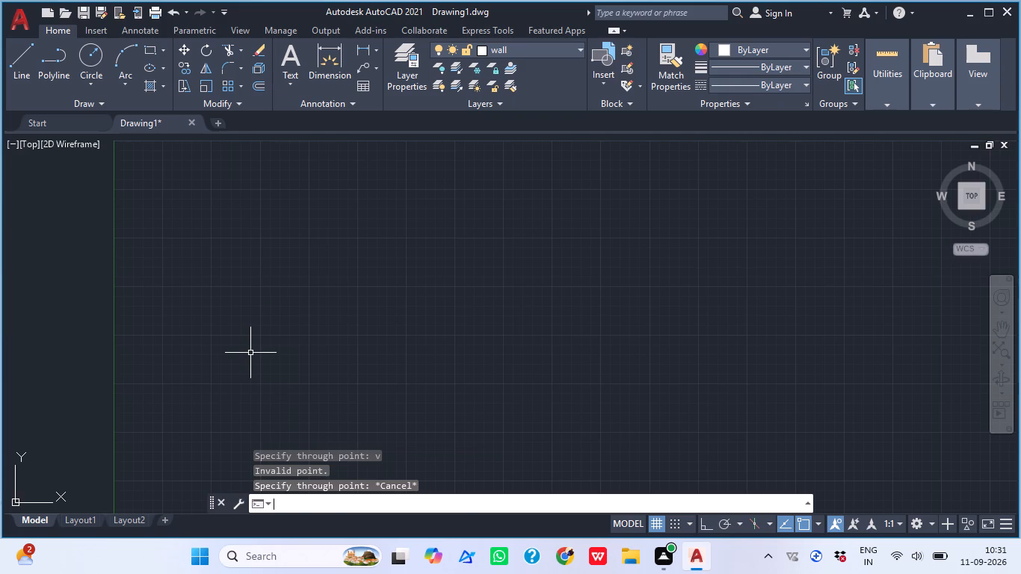
Draw a horizontal and a vertical construction line through one point near the drawing limits' upper-left corner, with Ortho on.
type("xl")
key("Return")
scroll(179, 211, "down", 1)
middle_click_drag(174, 227, 127, 255)
scroll(124, 241, "up", 2)
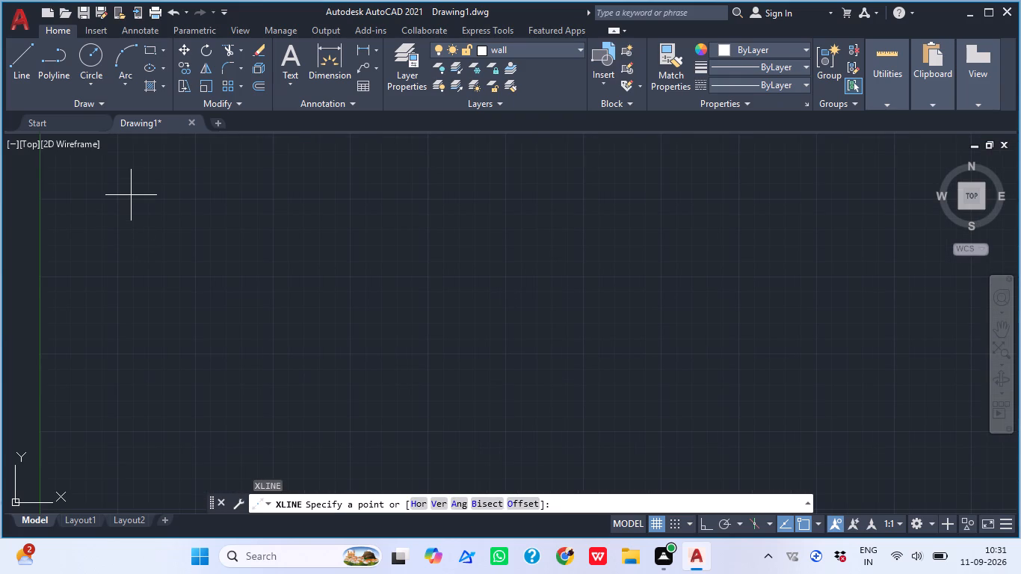
left_click(132, 206)
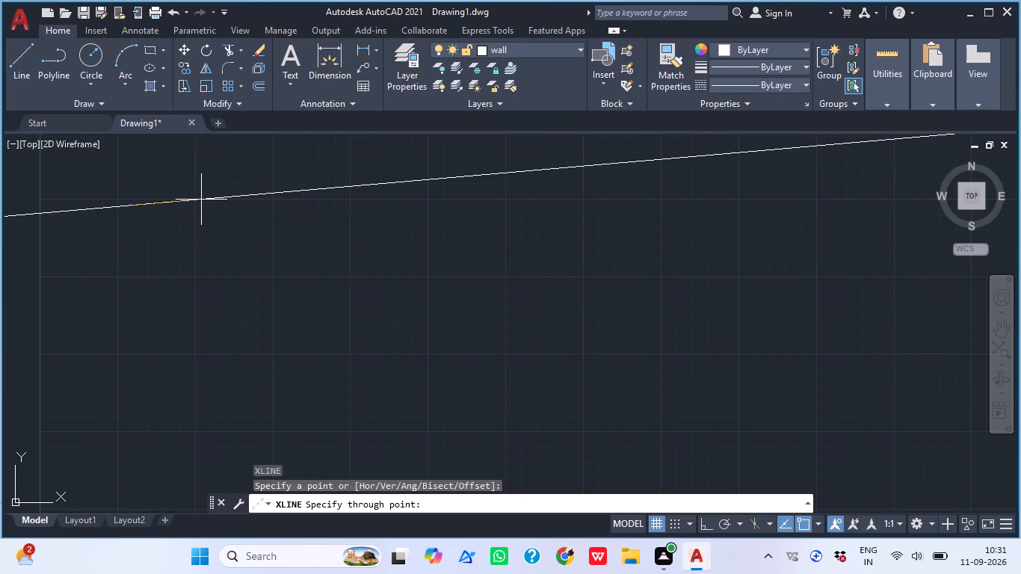
key("F8")
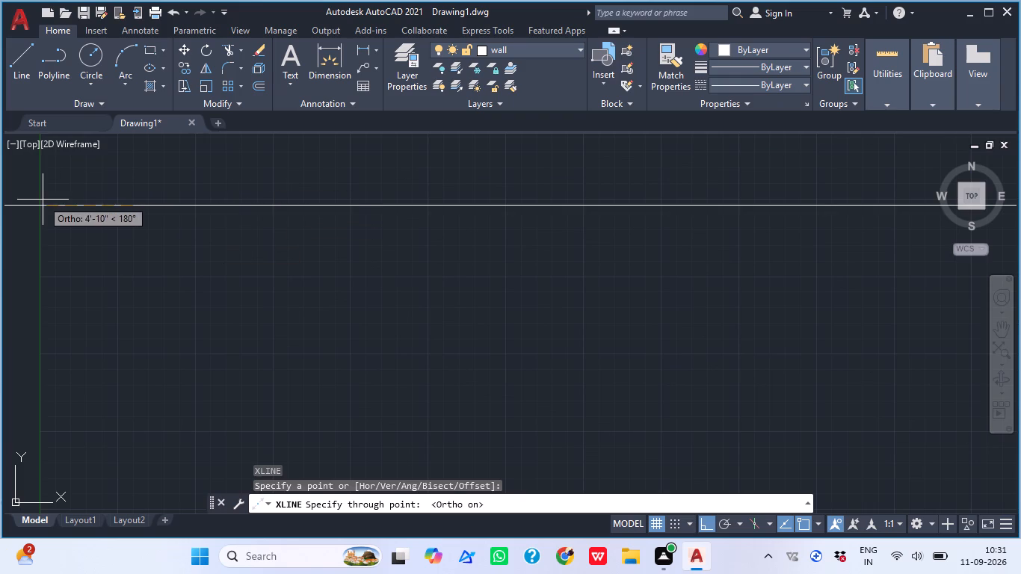
left_click(44, 191)
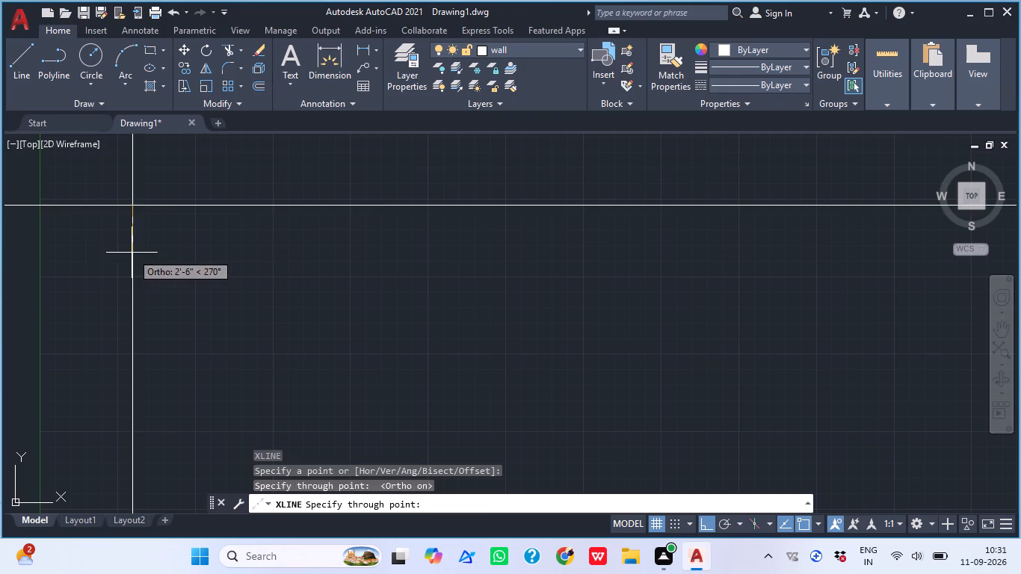
middle_click_drag(132, 253, 278, 266)
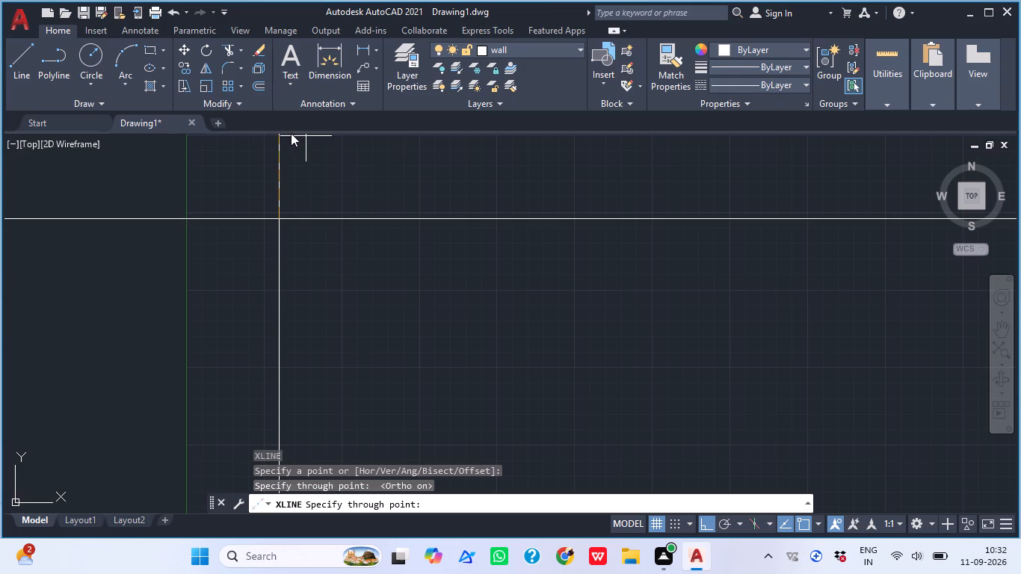
left_click(297, 154)
key("Escape")
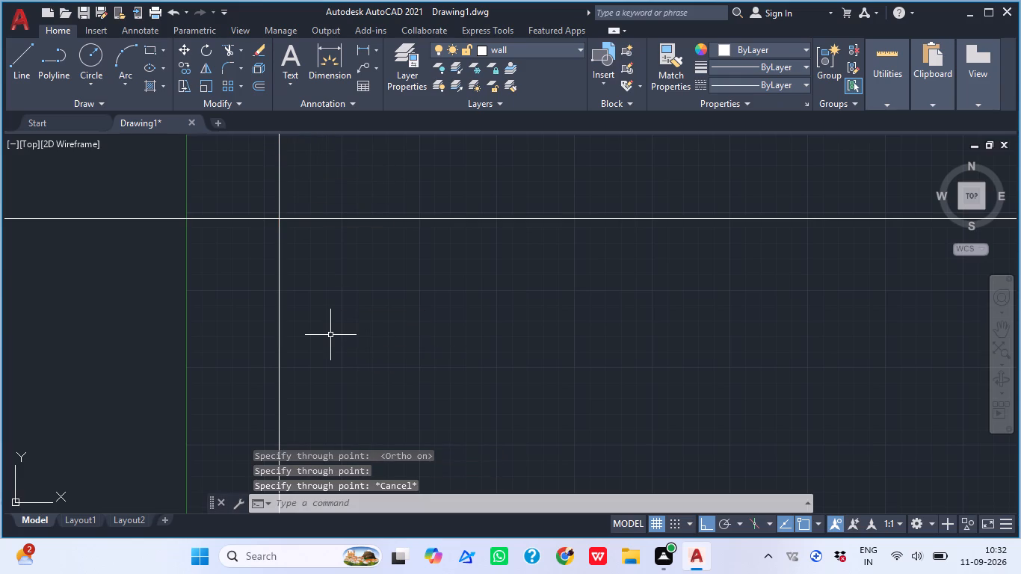
With dynamic input on, offset the horizontal construction line 9" downward and the vertical construction line 9" to the right.
key("F12")
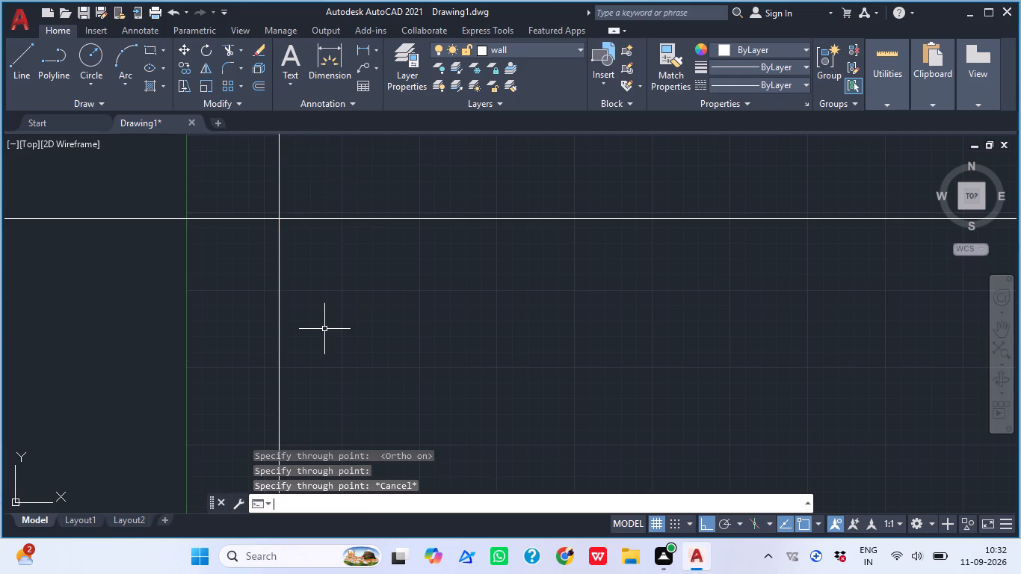
type("o")
key("space")
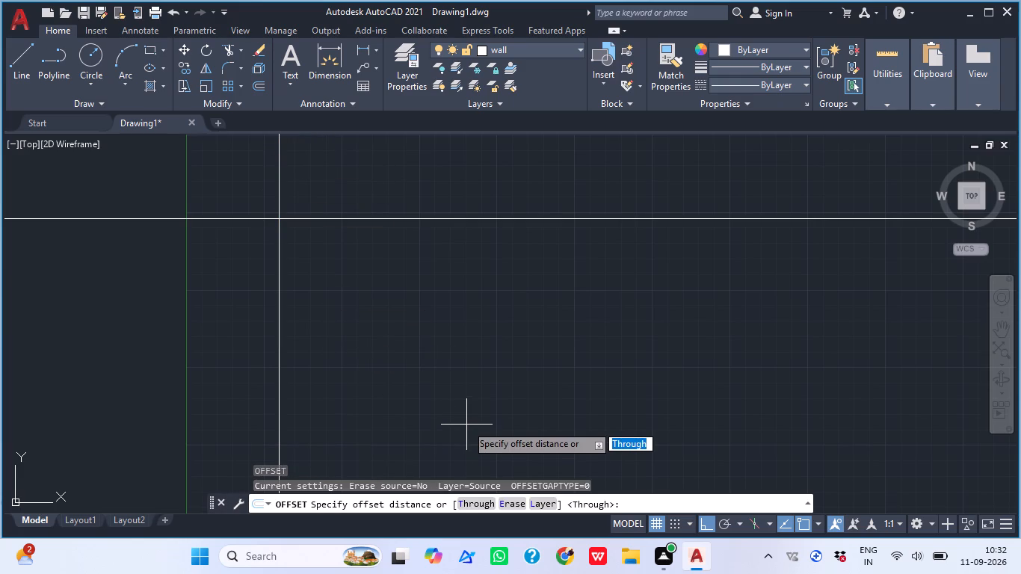
type("9\"")
key("Return")
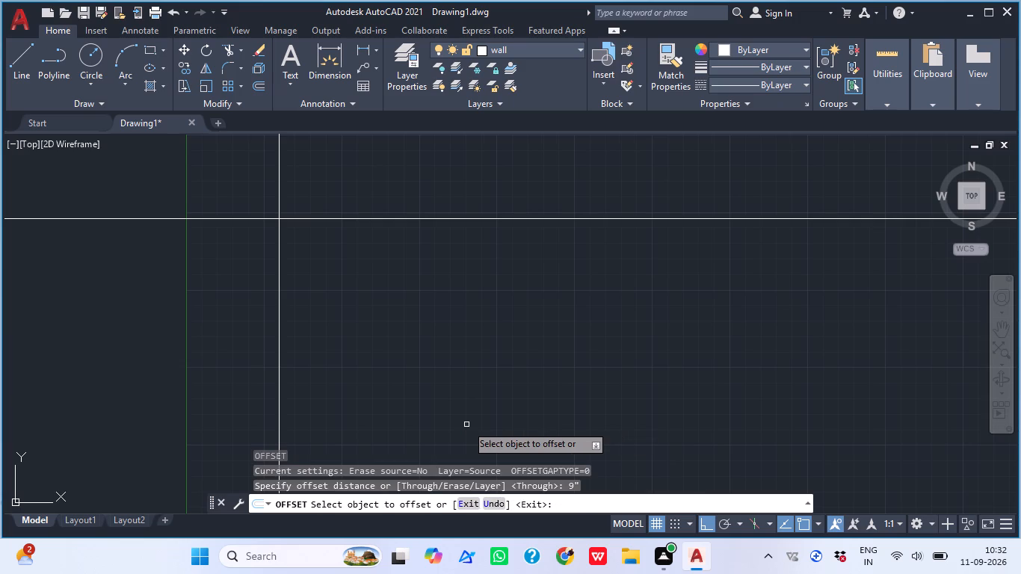
scroll(354, 287, "up", 2)
middle_click_drag(247, 241, 277, 383)
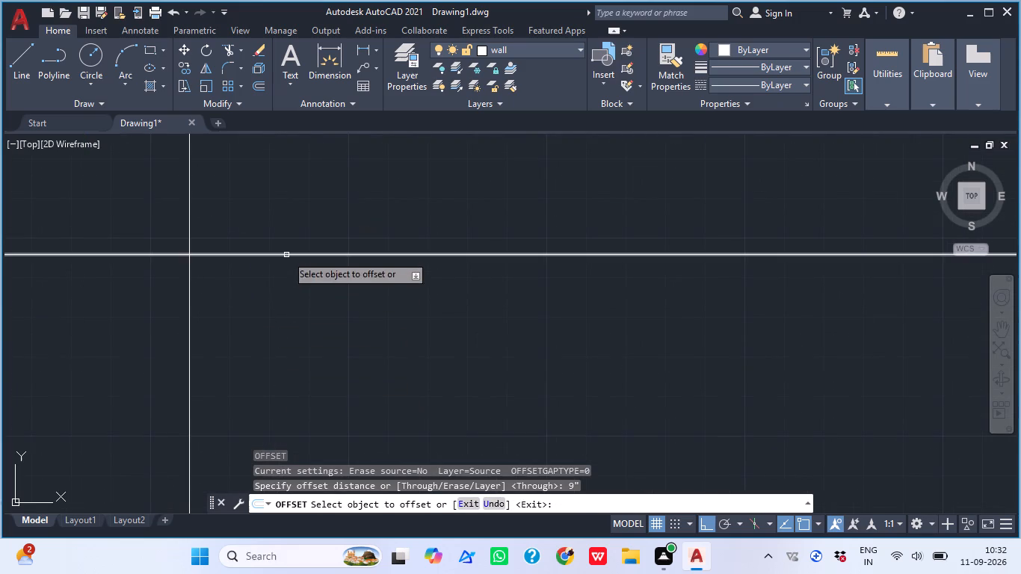
left_click(286, 255)
left_click(308, 361)
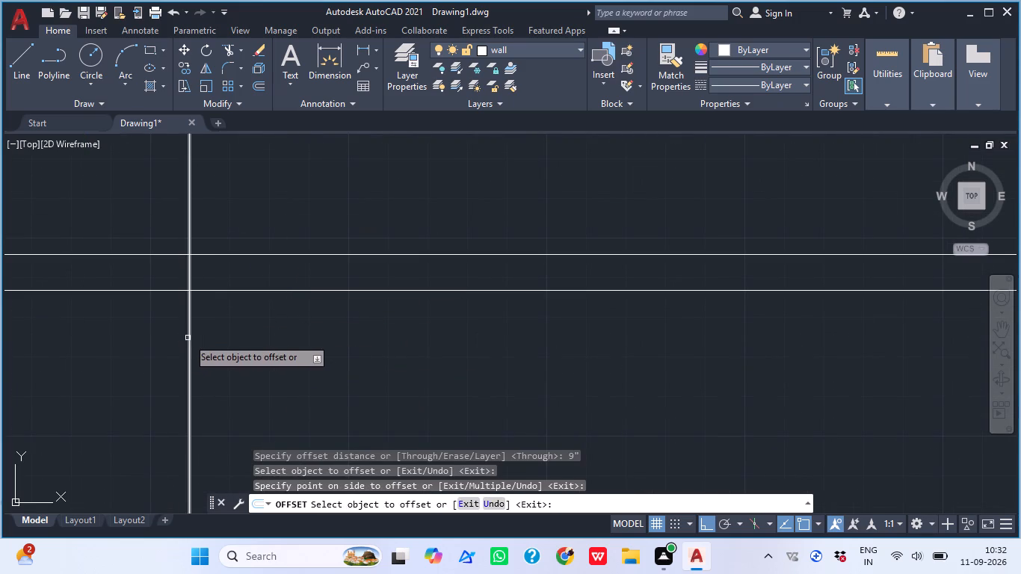
left_click(194, 336)
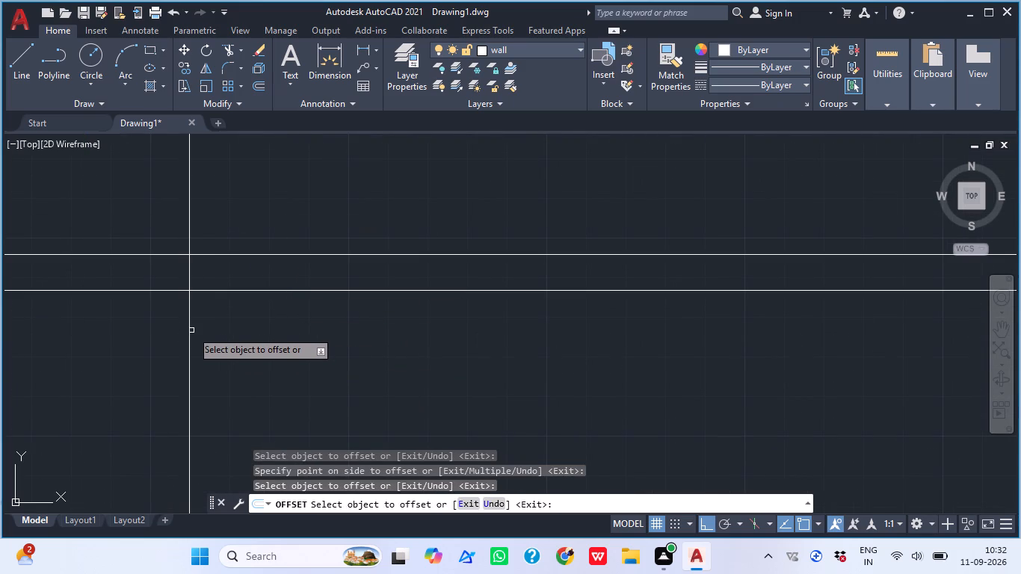
left_click(189, 327)
left_click(314, 336)
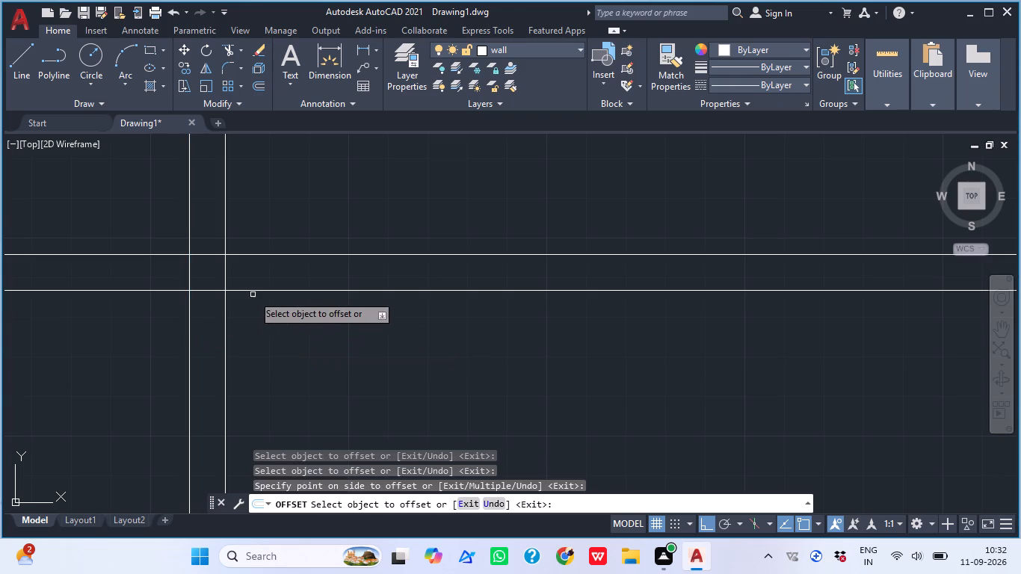
scroll(274, 256, "down", 1)
middle_click(274, 256)
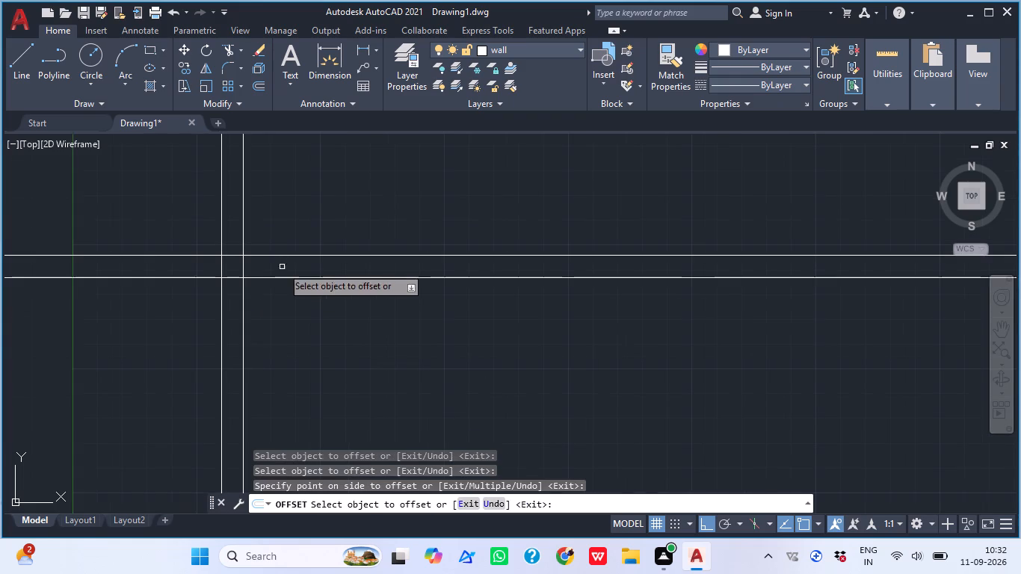
middle_click_drag(313, 291, 327, 350)
scroll(320, 326, "down", 1)
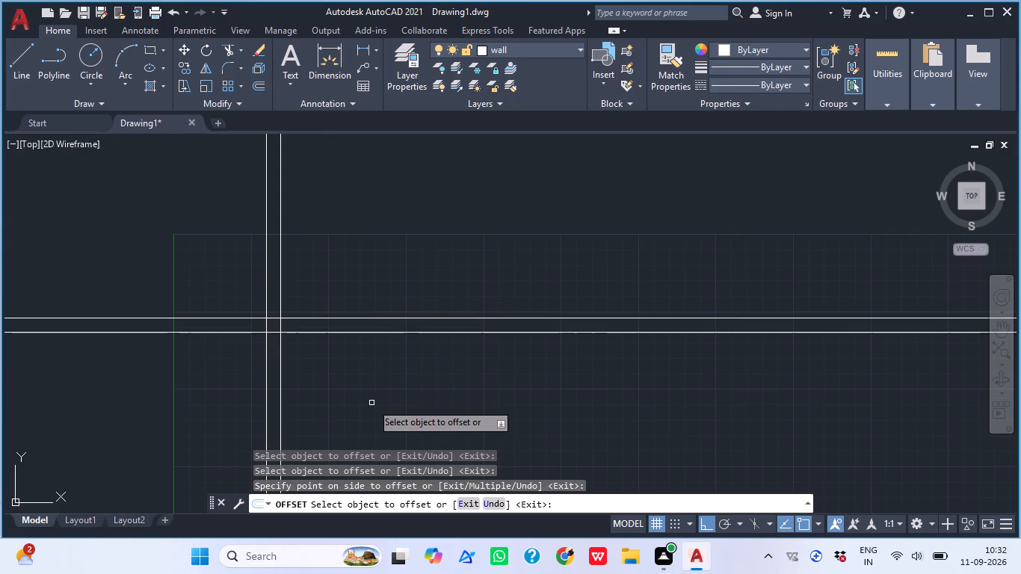
key("space")
Offset the right-hand vertical line of the first wall pair 12' to the right.
key("space")
type("12")
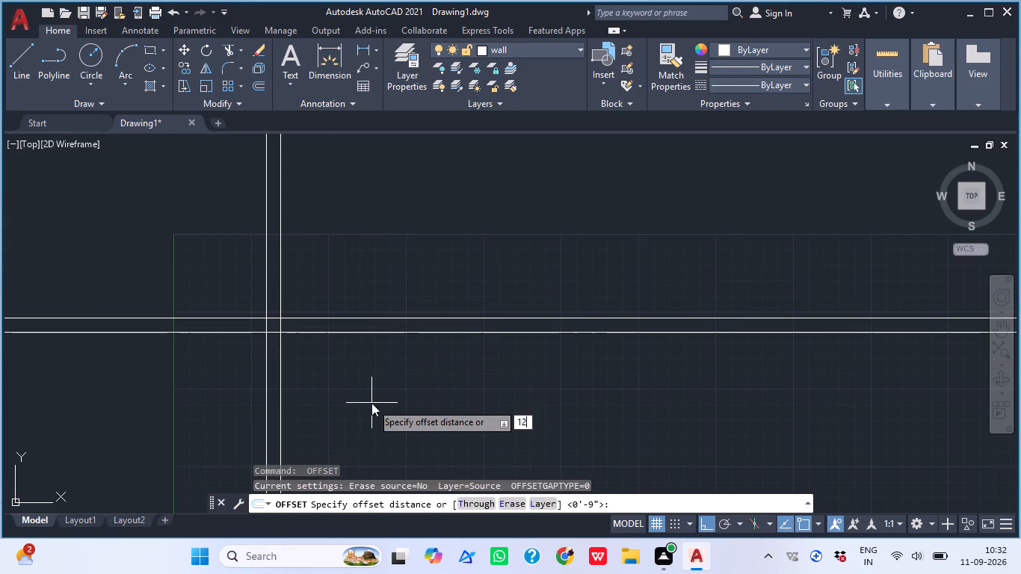
key("apostrophe")
key("Return")
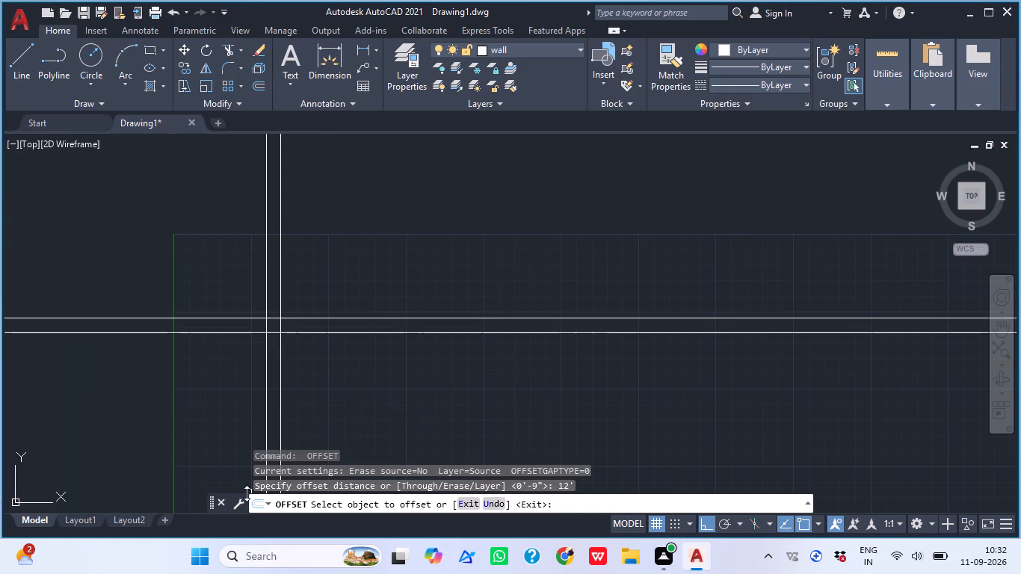
left_click(282, 402)
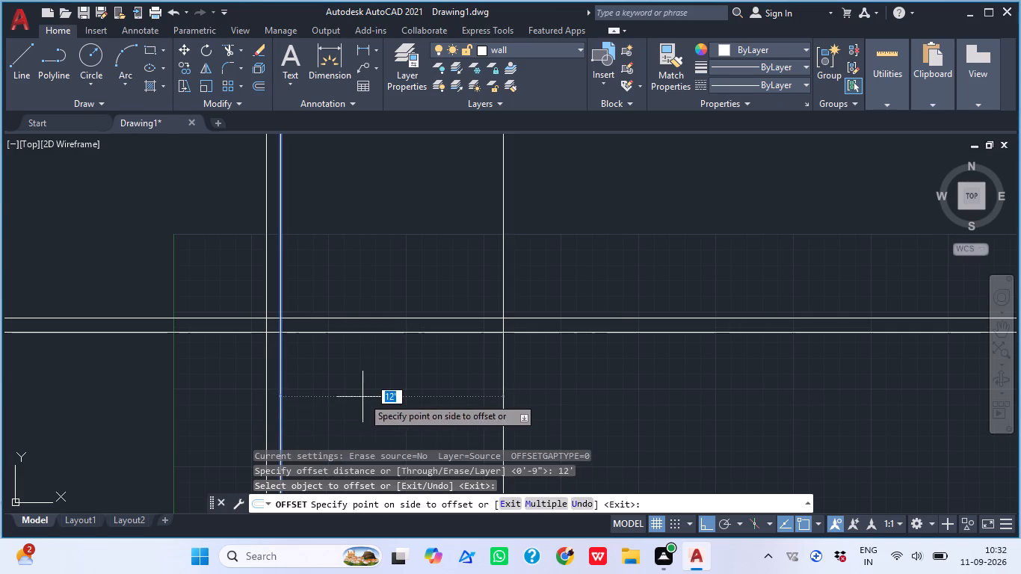
left_click(369, 403)
key("space")
Offset the new vertical construction line 9" to the right to form the second vertical wall.
key("space")
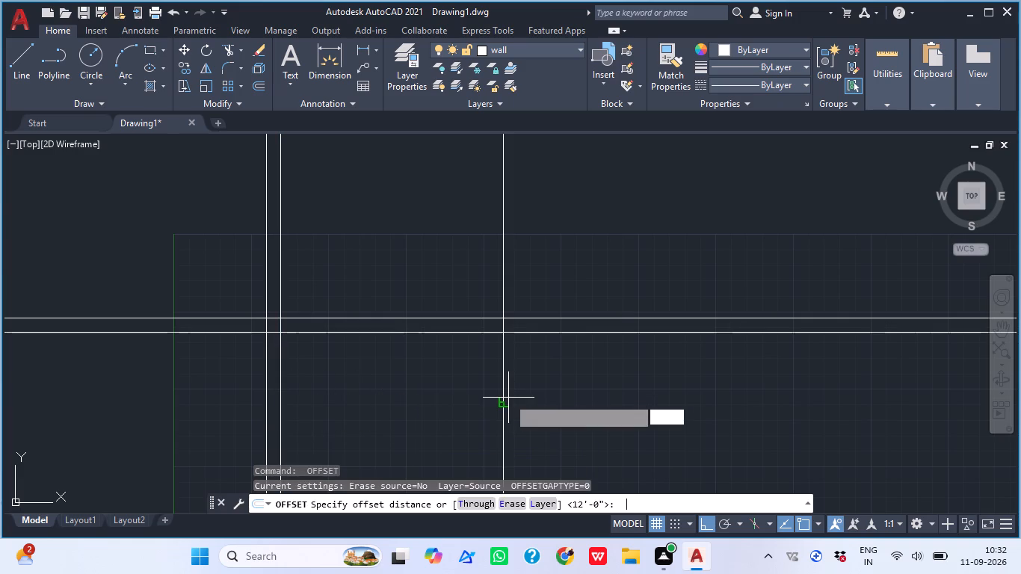
type("9\"")
key("Return")
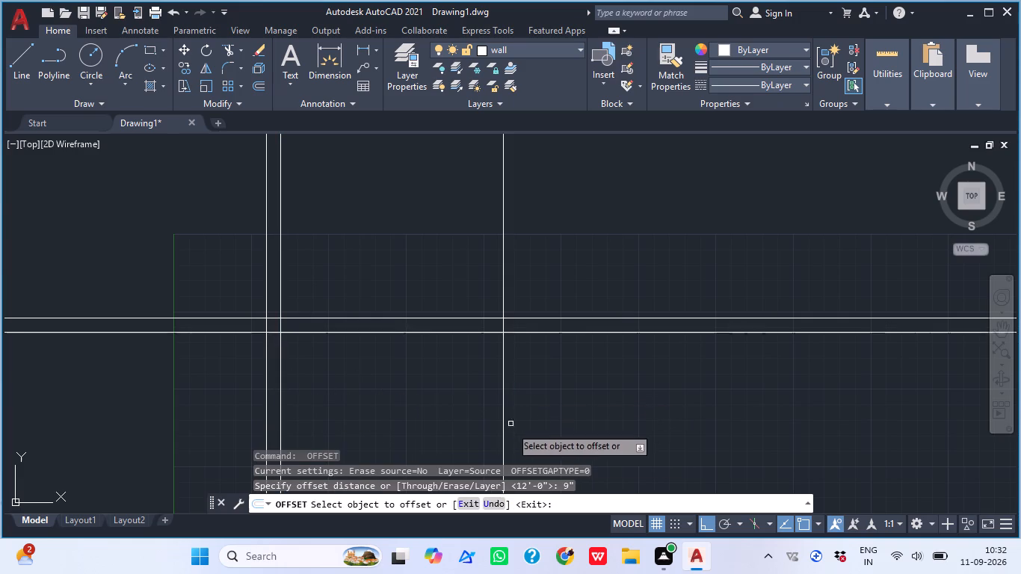
left_click(502, 371)
left_click(590, 384)
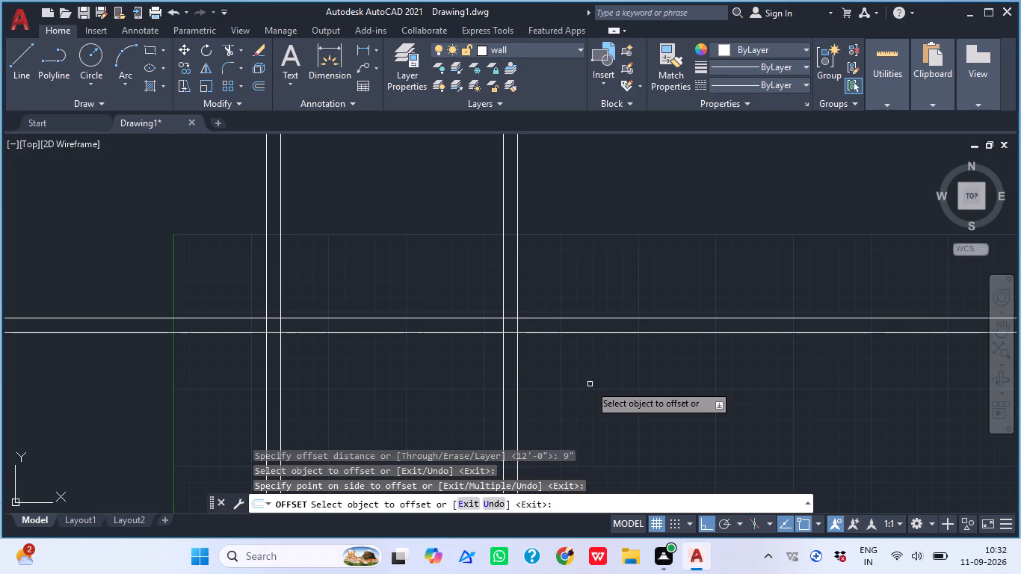
key("space")
Offset the right-hand line of the second vertical wall 12' to the right.
key("space")
type("12'")
key("Return")
scroll(572, 384, "up", 2)
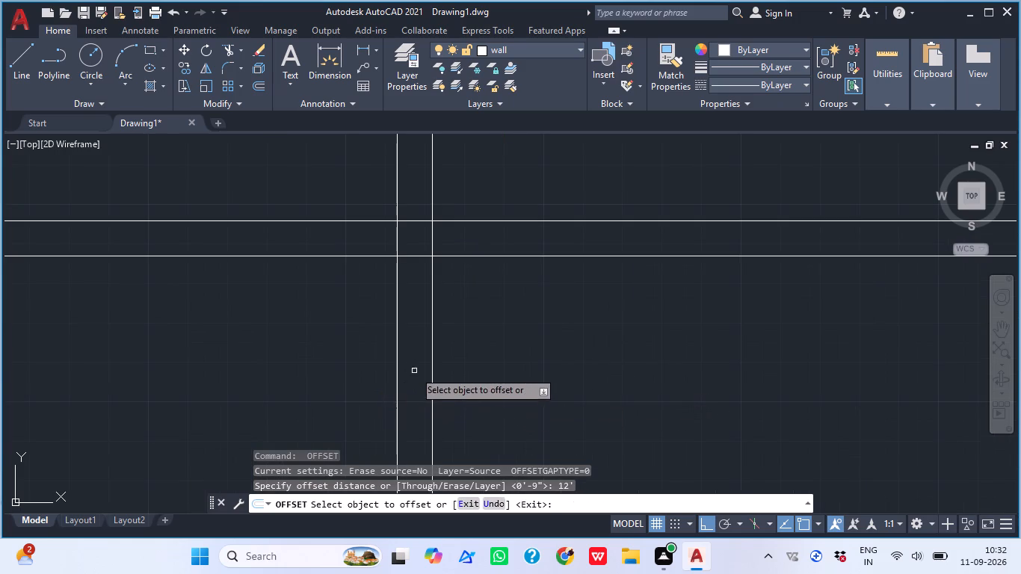
left_click(431, 365)
left_click(739, 357)
scroll(580, 357, "down", 3)
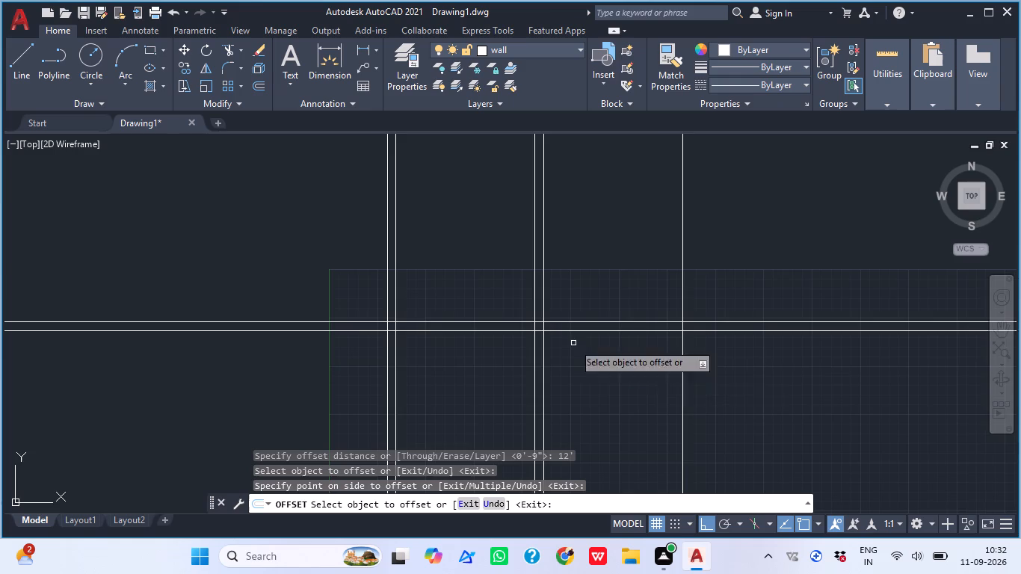
middle_click_drag(647, 376, 573, 369)
scroll(633, 370, "up", 2)
key("space")
Offset the rightmost vertical construction line 9" to the right to form the third vertical wall.
key("space")
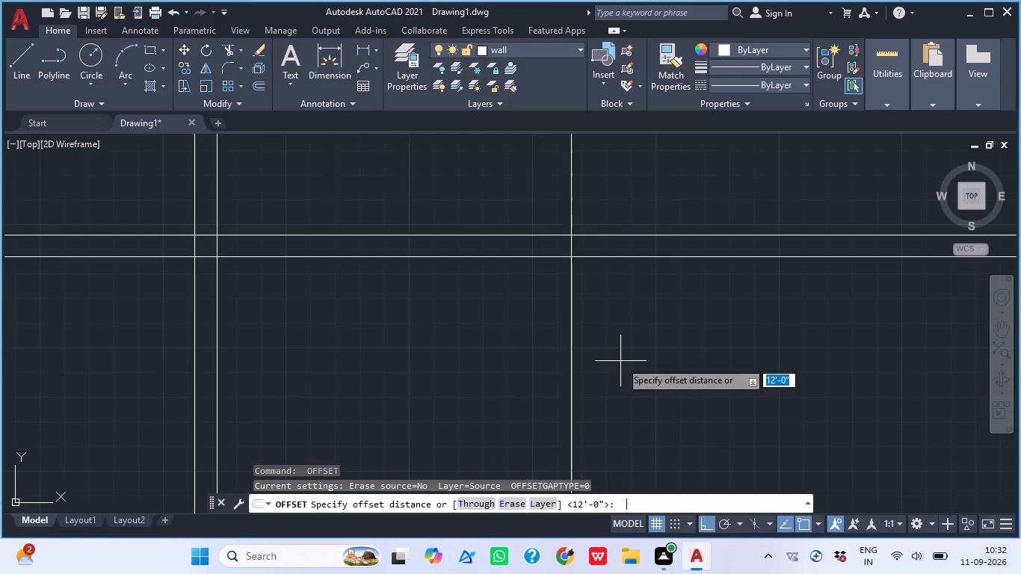
key("9")
key("Return")
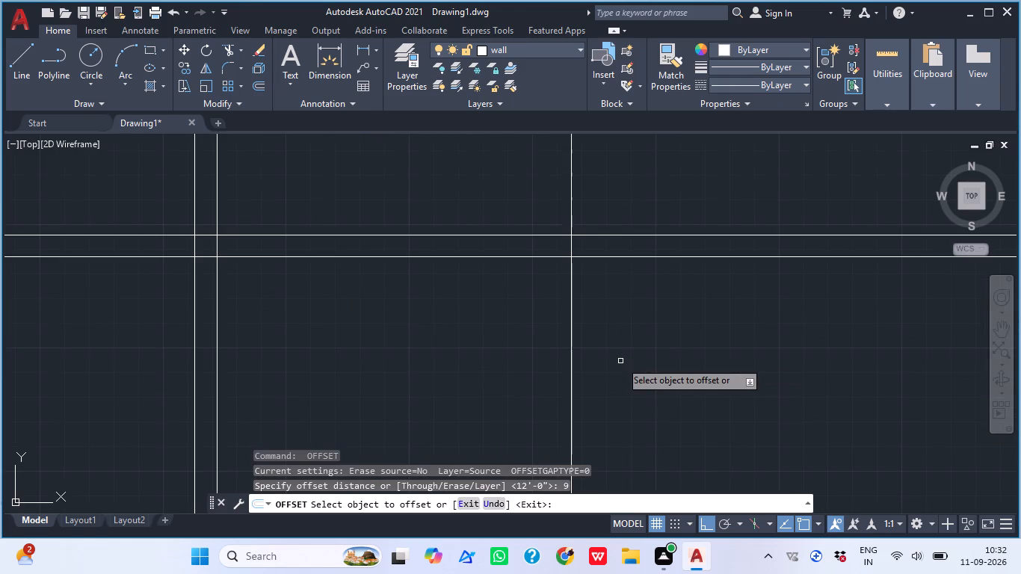
key("Return")
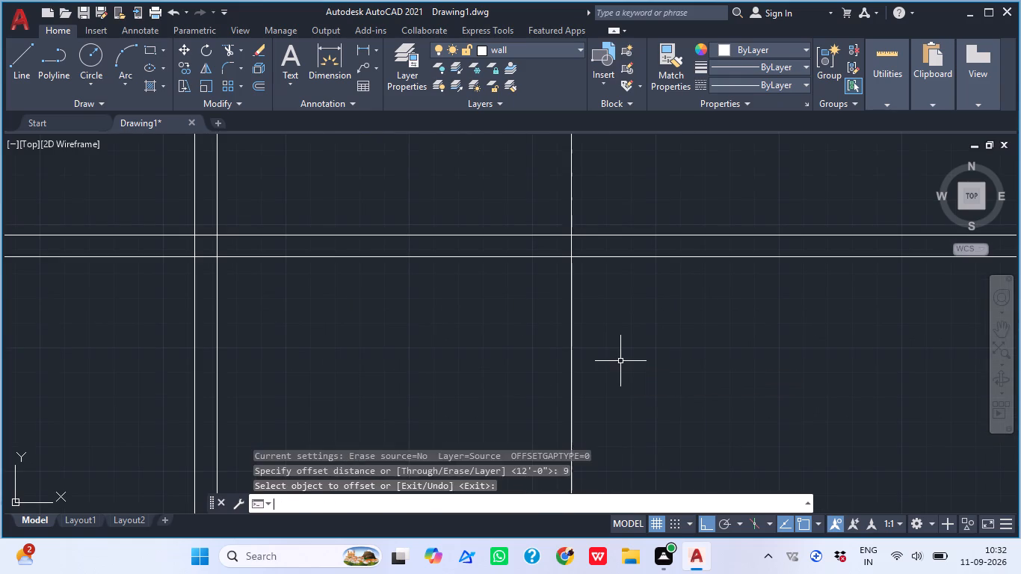
key("Return")
key("9")
key("shift+quotedbl")
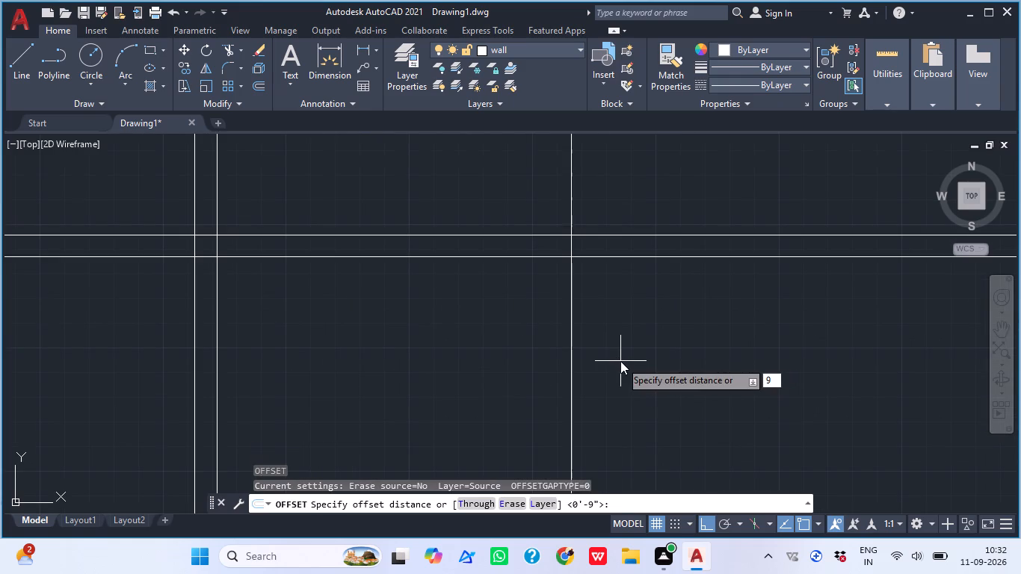
key("Return")
scroll(621, 346, "up", 1)
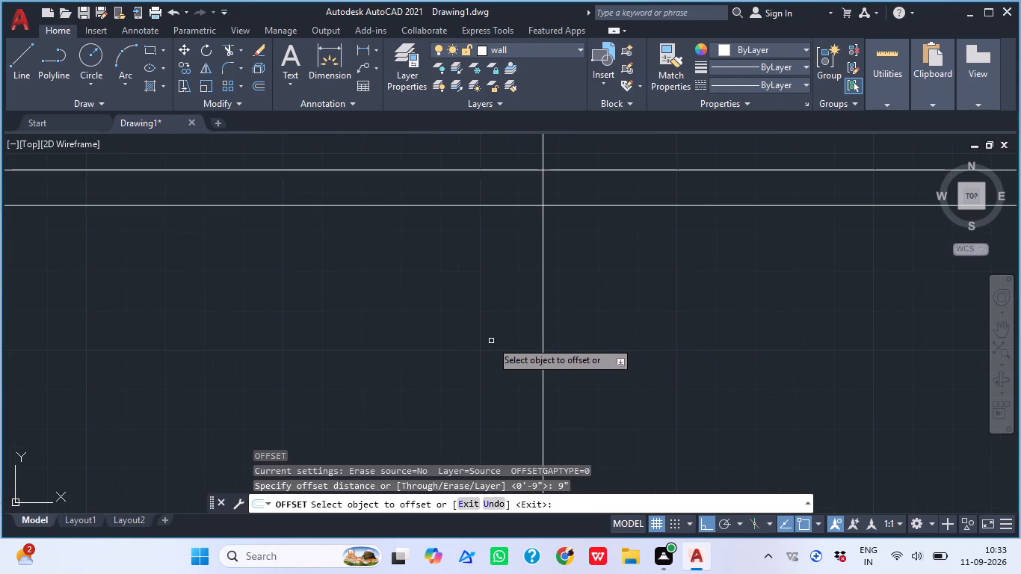
left_click(542, 337)
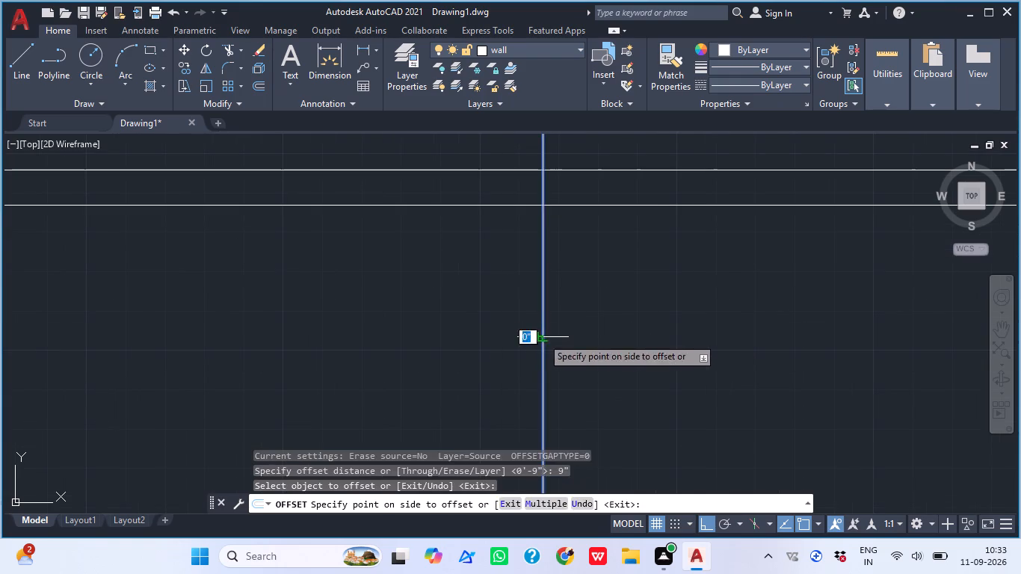
left_click(660, 336)
scroll(606, 295, "down", 3)
middle_click_drag(437, 330, 366, 317)
key("space")
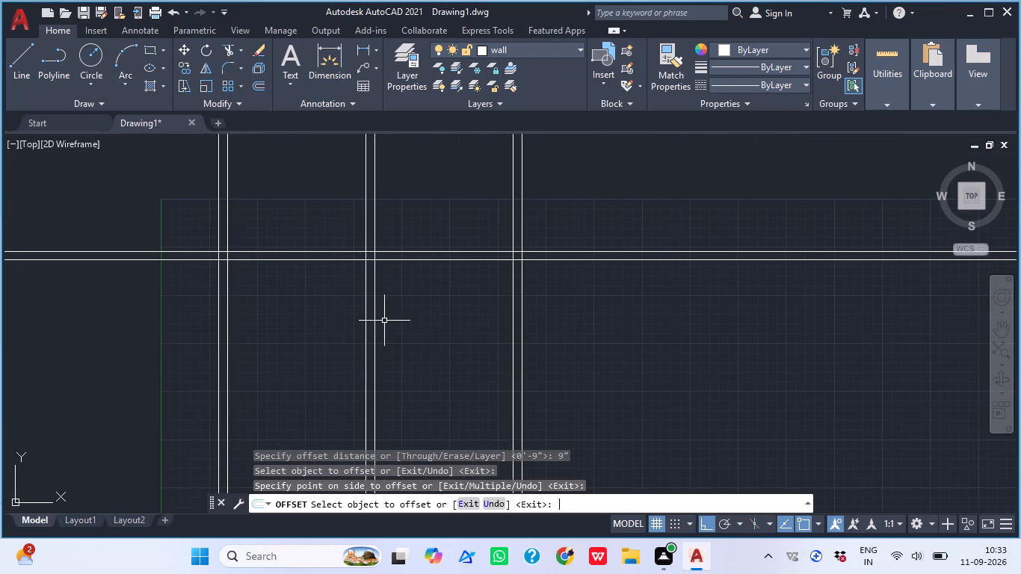
Offset the right-hand line of the third vertical wall 12' to the right.
key("space")
type("2")
key("BackSpace")
type("12'")
key("Return")
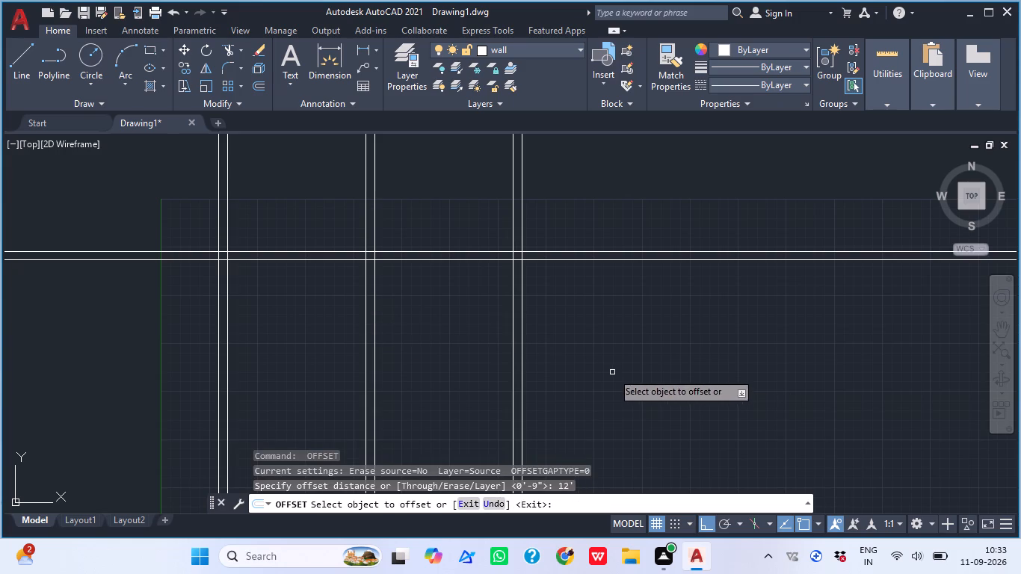
scroll(532, 315, "up", 2)
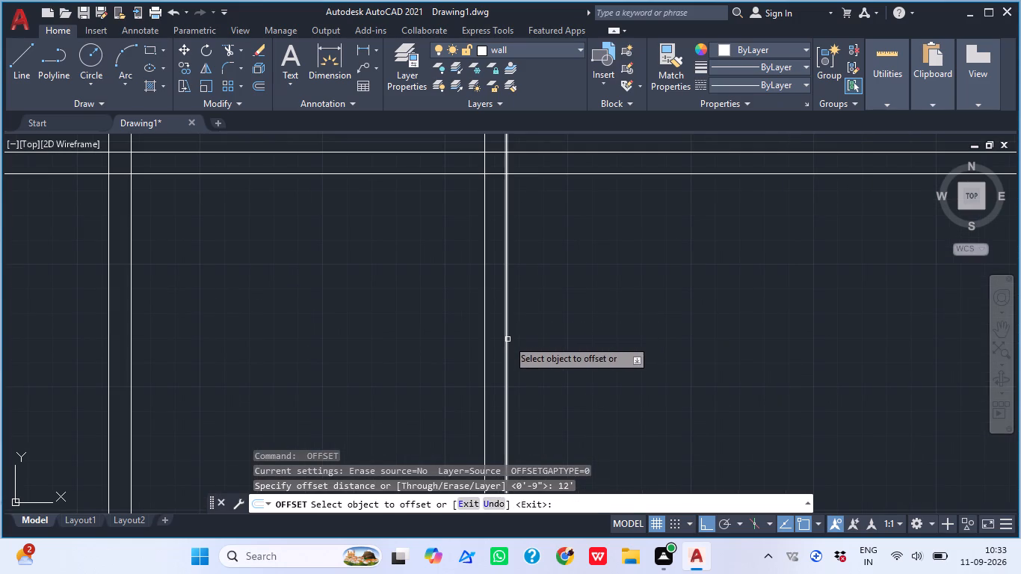
left_click(508, 341)
left_click(636, 339)
key("space")
Offset the rightmost vertical construction line 9" to the right to form the fourth vertical wall.
key("space")
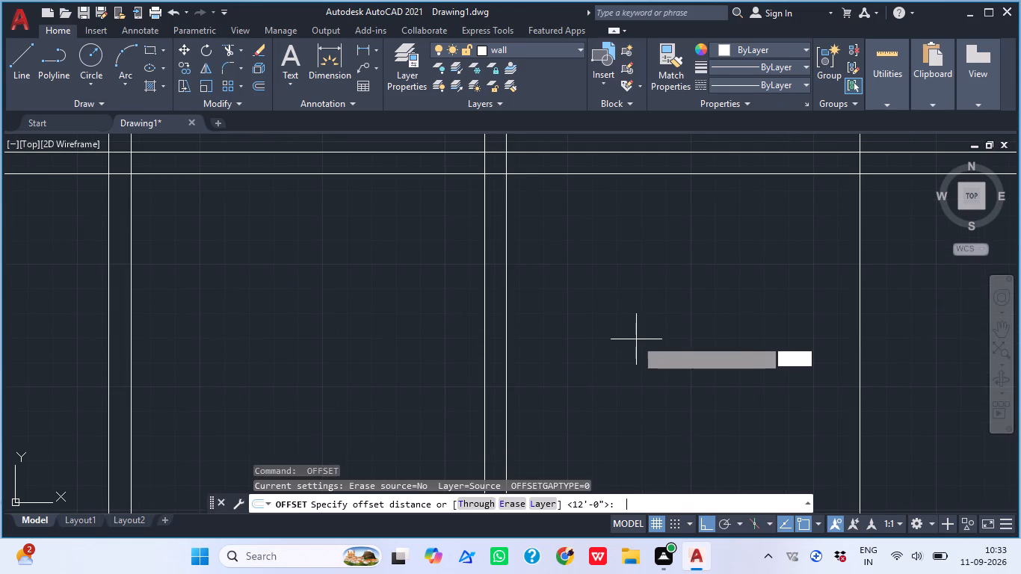
type("9'")
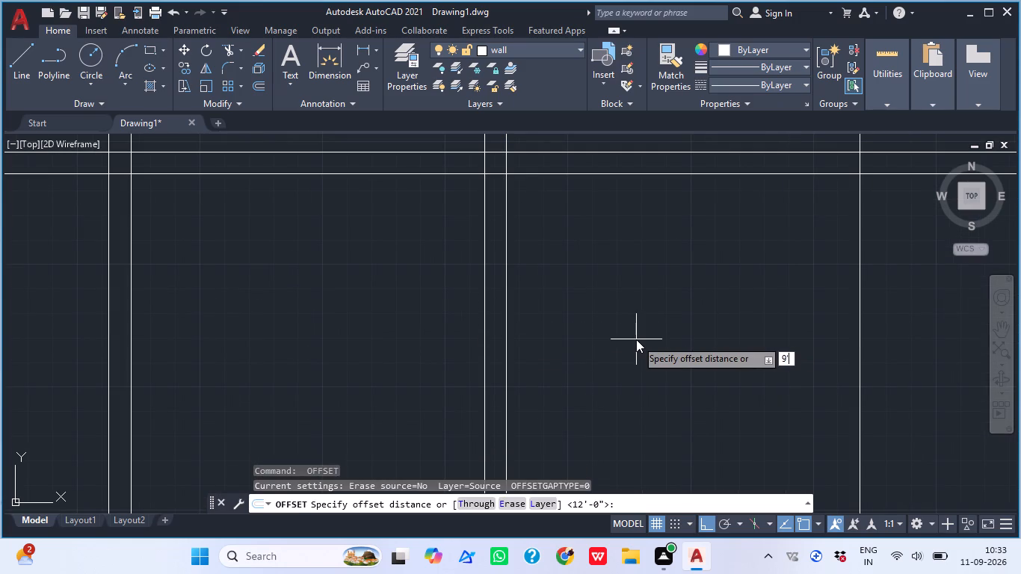
key("BackSpace")
key("shift+quotedbl")
key("Return")
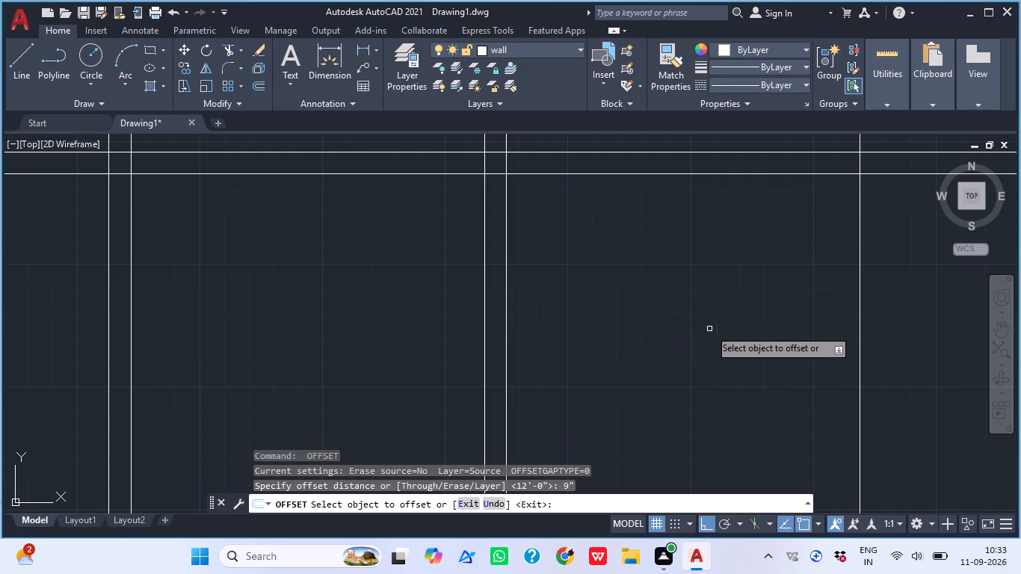
left_click(860, 333)
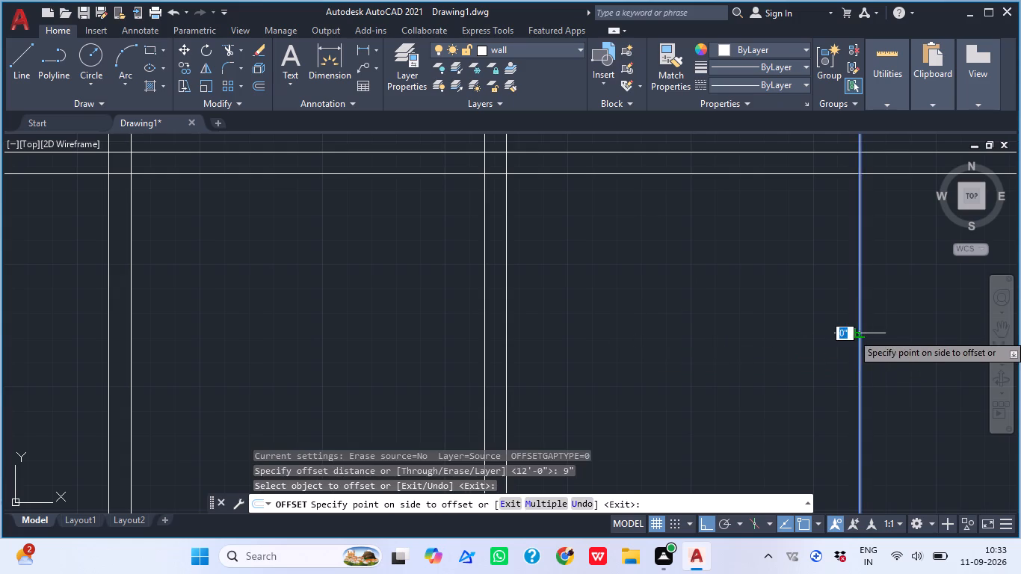
left_click(896, 327)
scroll(519, 348, "down", 3)
middle_click_drag(578, 339, 509, 330)
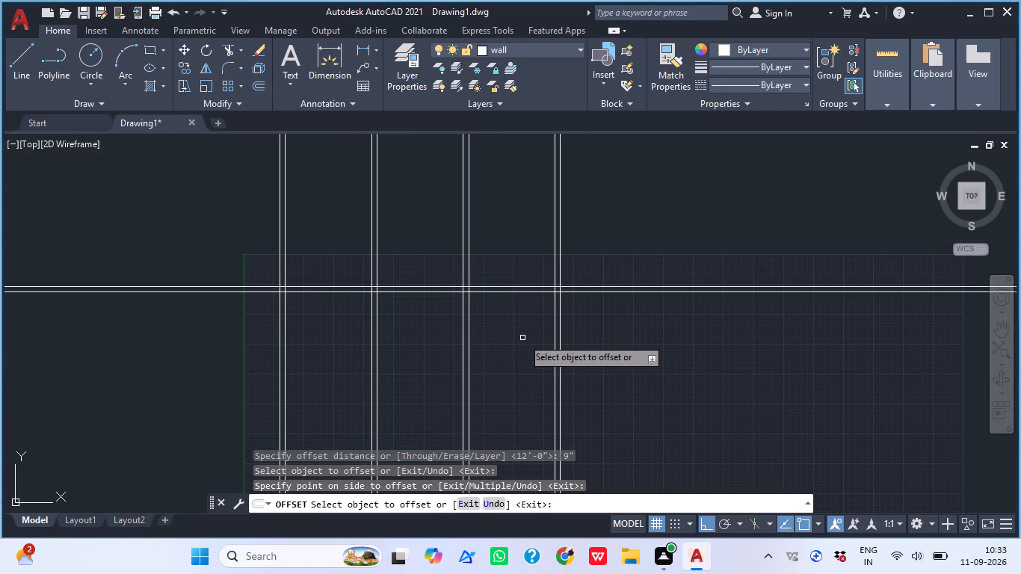
key("space")
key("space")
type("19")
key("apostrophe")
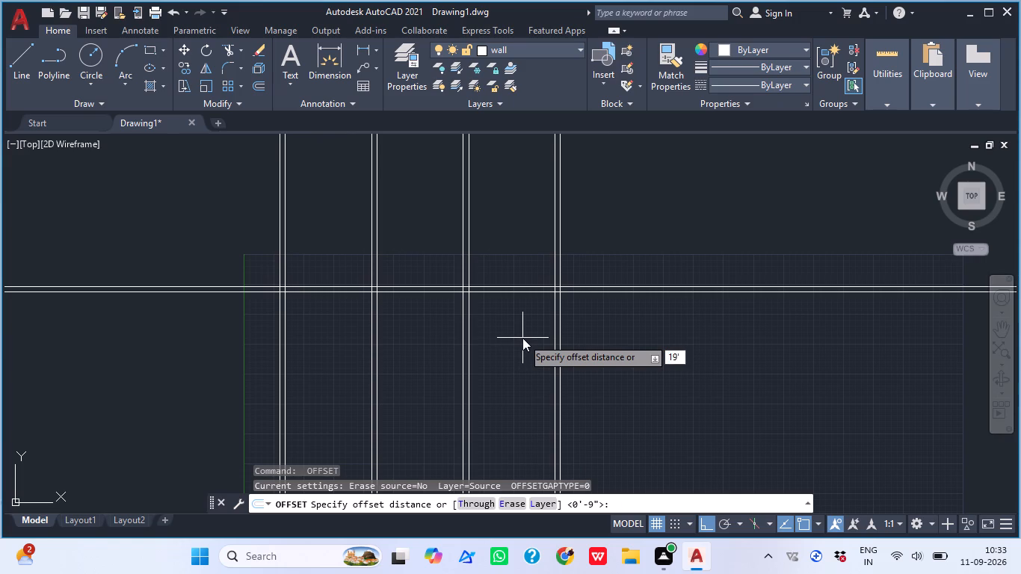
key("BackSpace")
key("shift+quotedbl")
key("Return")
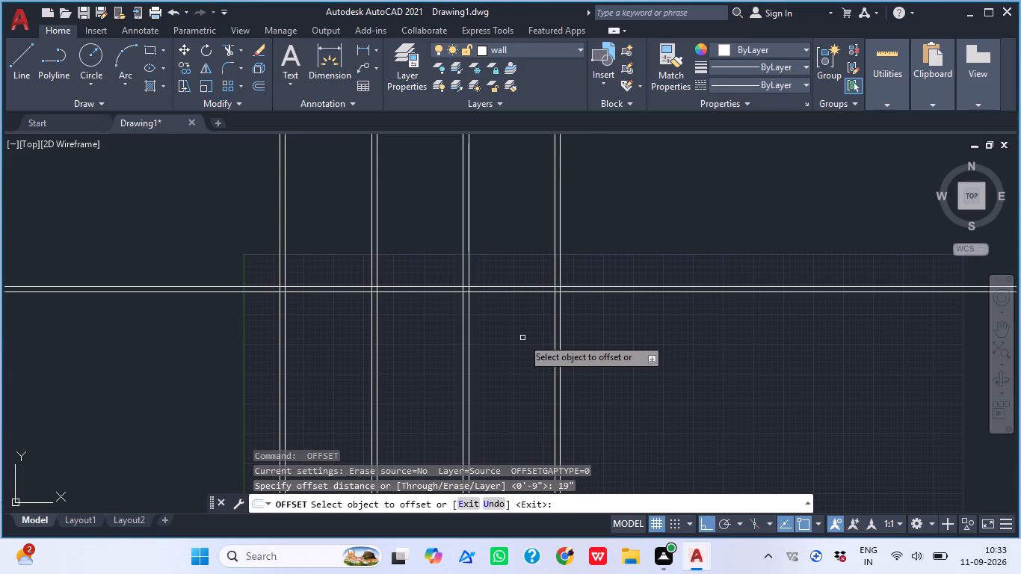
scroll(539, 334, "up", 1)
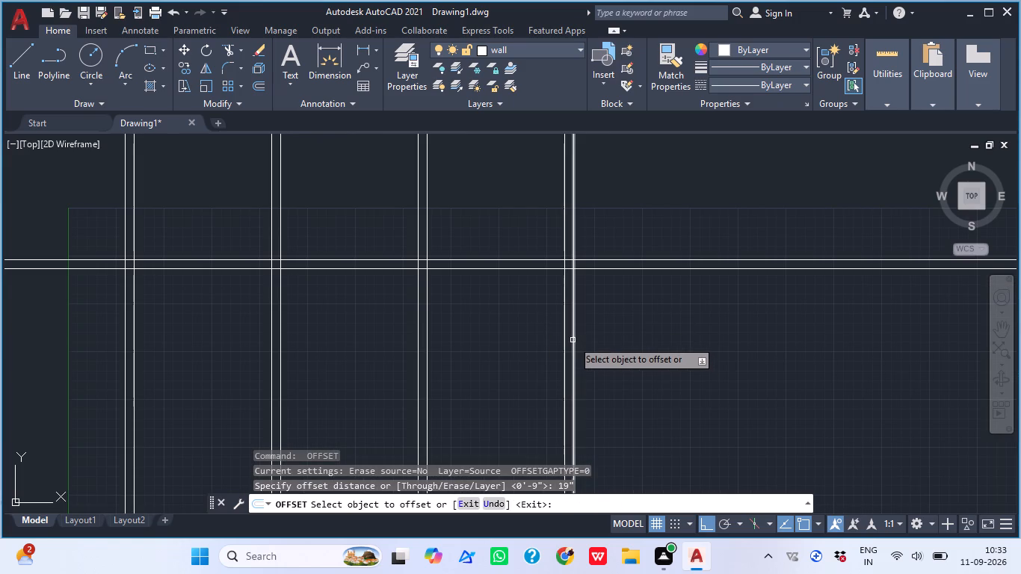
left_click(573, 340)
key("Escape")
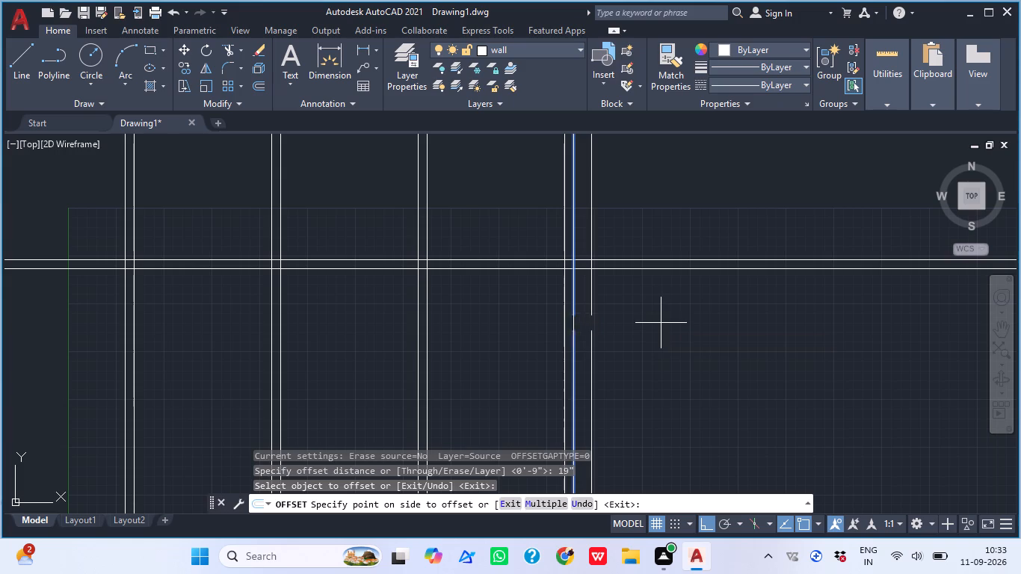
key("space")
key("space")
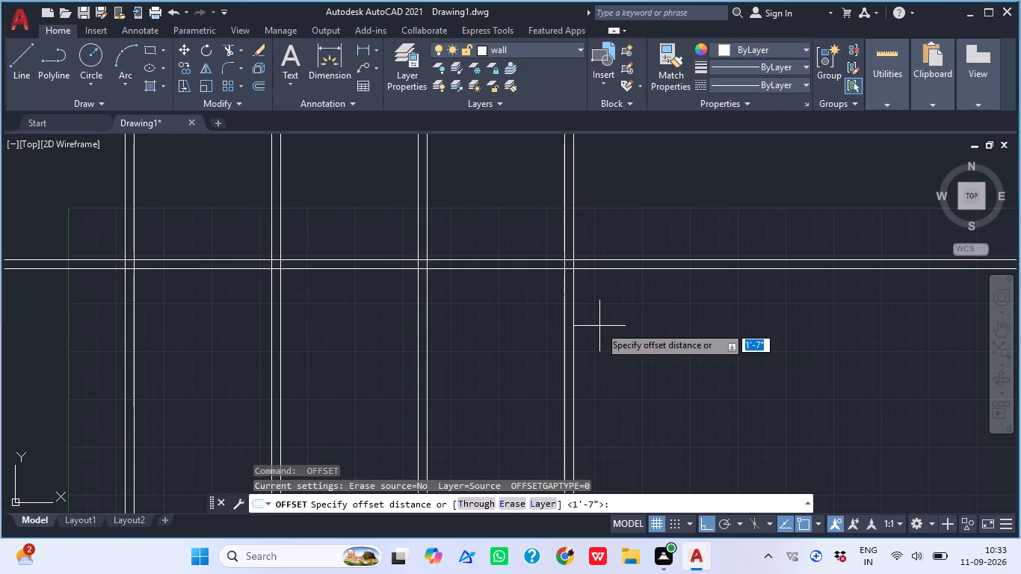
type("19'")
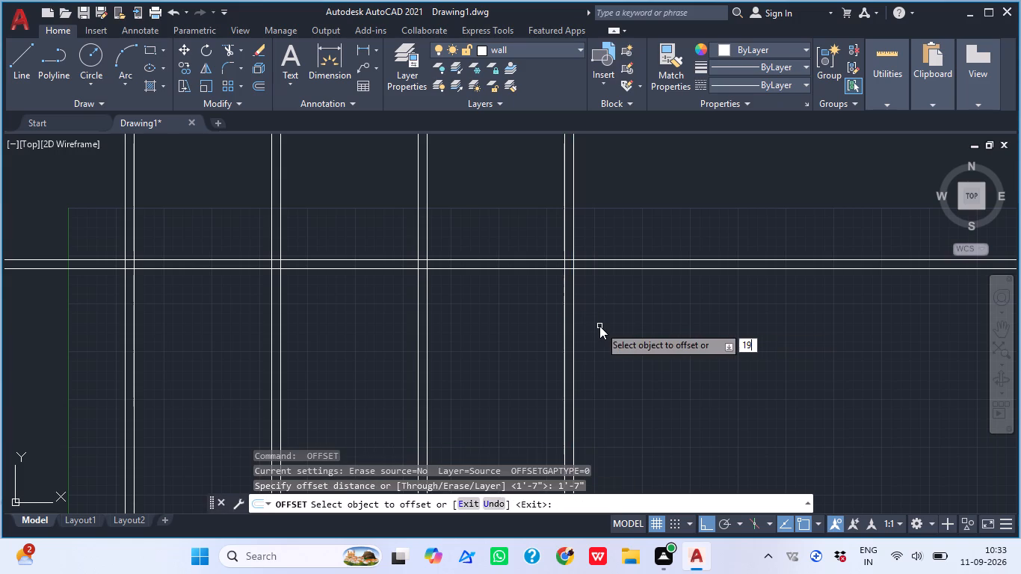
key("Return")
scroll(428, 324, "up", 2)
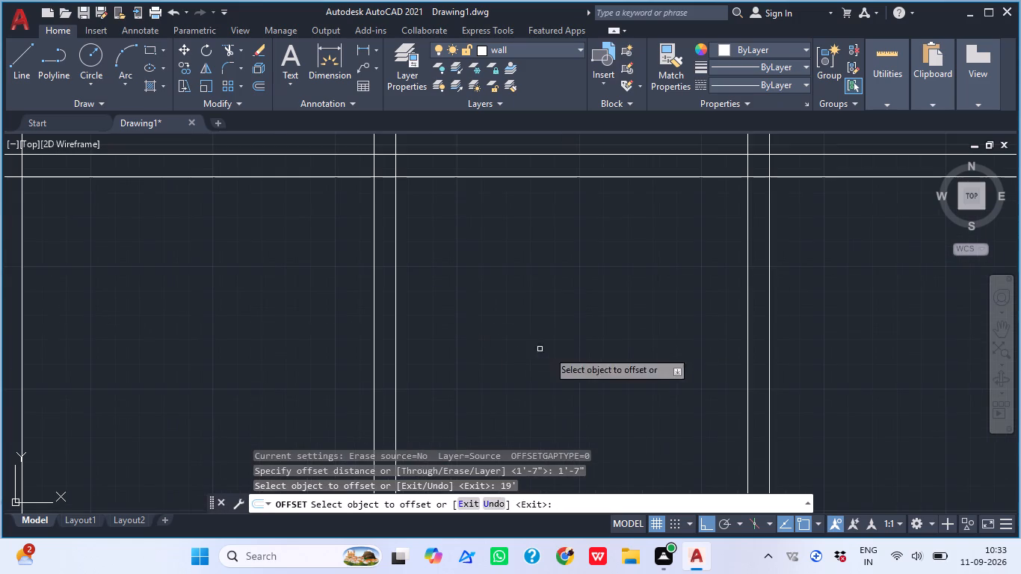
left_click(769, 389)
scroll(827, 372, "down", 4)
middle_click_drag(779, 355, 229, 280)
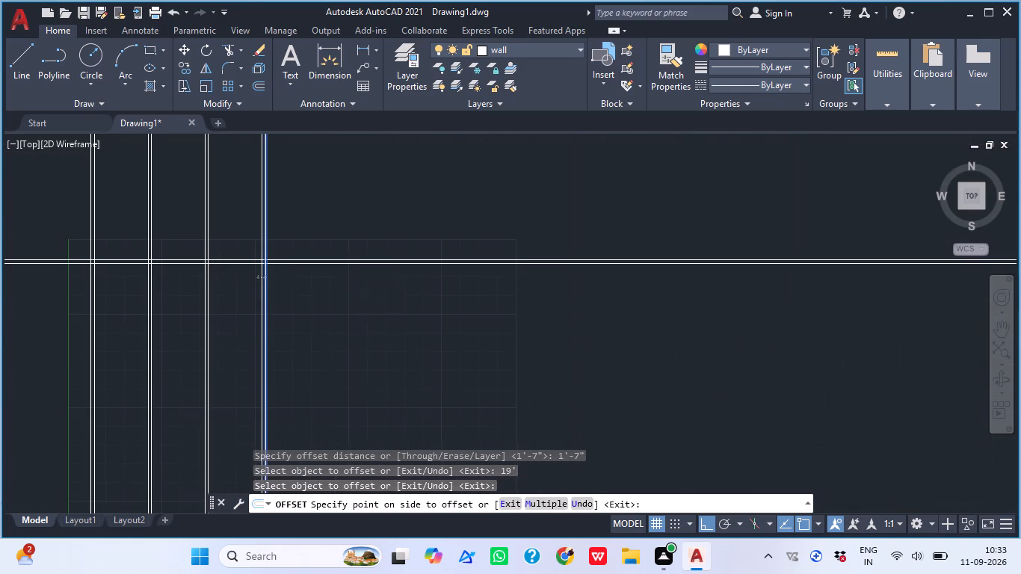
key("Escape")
Offset the right-hand line of the fourth vertical wall 19' to the right.
scroll(288, 334, "up", 1)
scroll(228, 326, "up", 2)
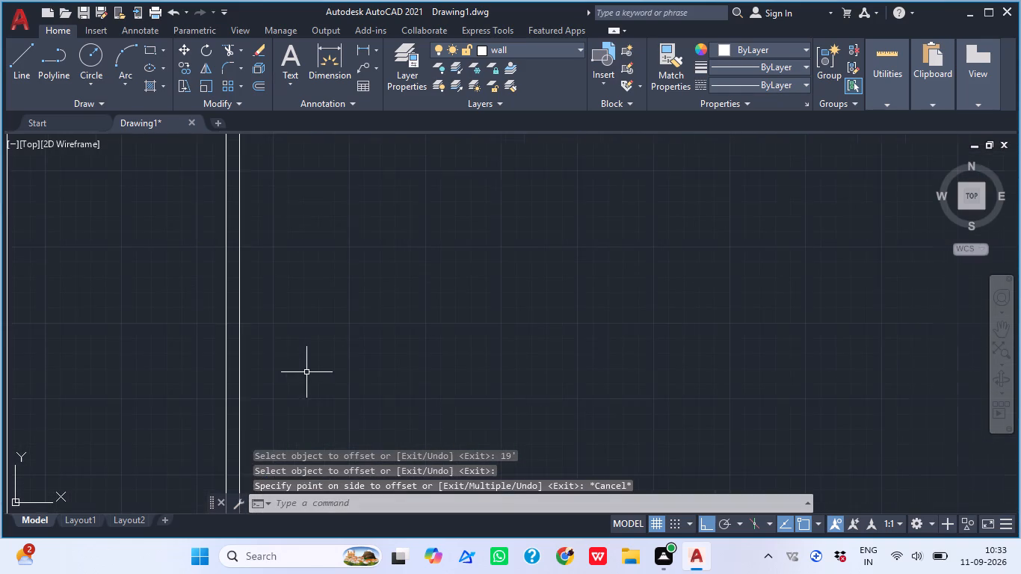
middle_click_drag(280, 337, 334, 447)
scroll(342, 450, "up", 1)
key("Return")
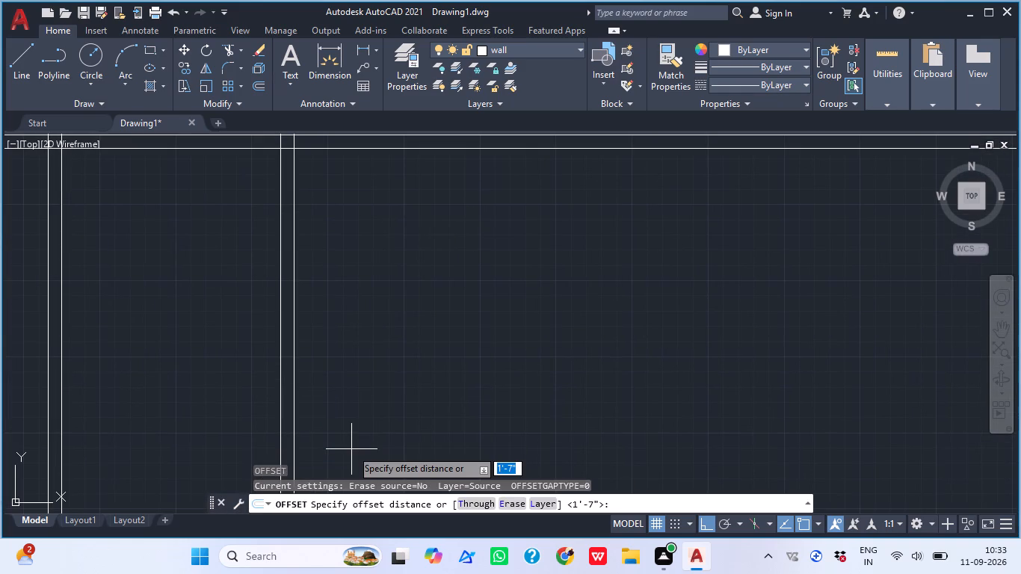
type("19")
key("apostrophe")
key("Return")
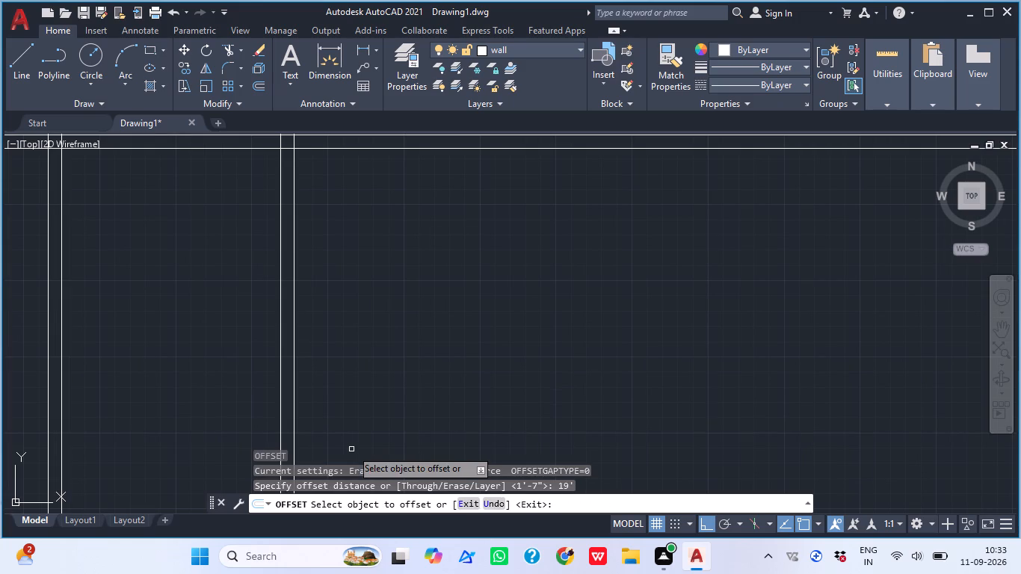
left_click(294, 406)
left_click(439, 407)
key("space")
Offset the rightmost vertical construction line 9" to the right to form the fifth vertical wall.
key("space")
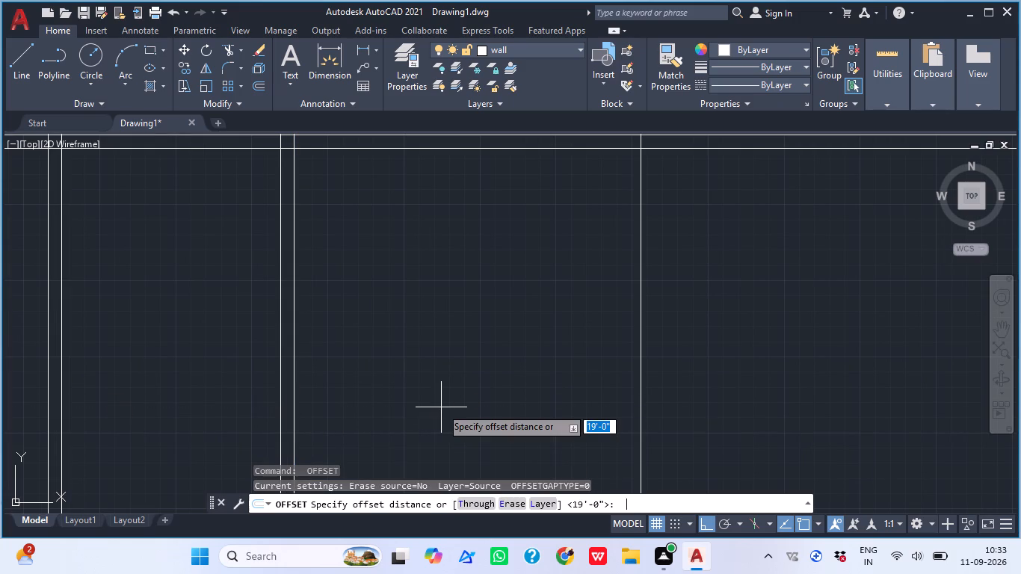
type("9\"")
key("Return")
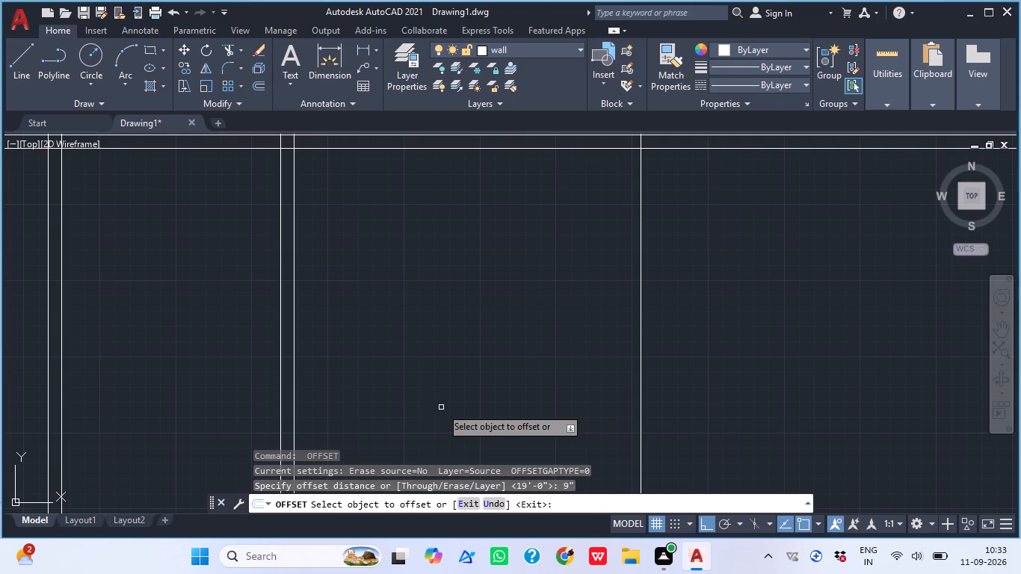
left_click(641, 416)
left_click(703, 413)
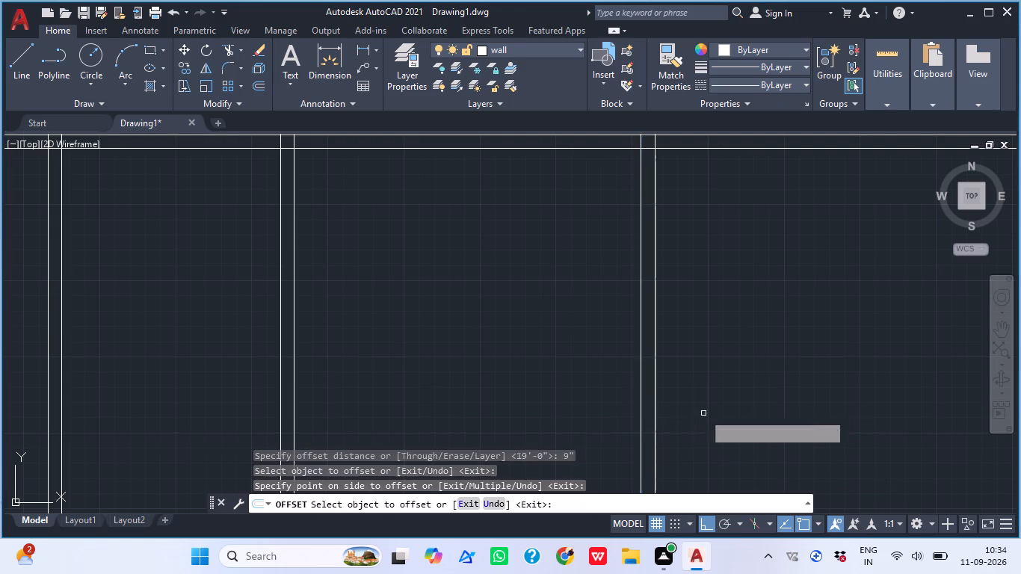
scroll(659, 387, "down", 3)
middle_click_drag(672, 448, 685, 504)
key("Escape")
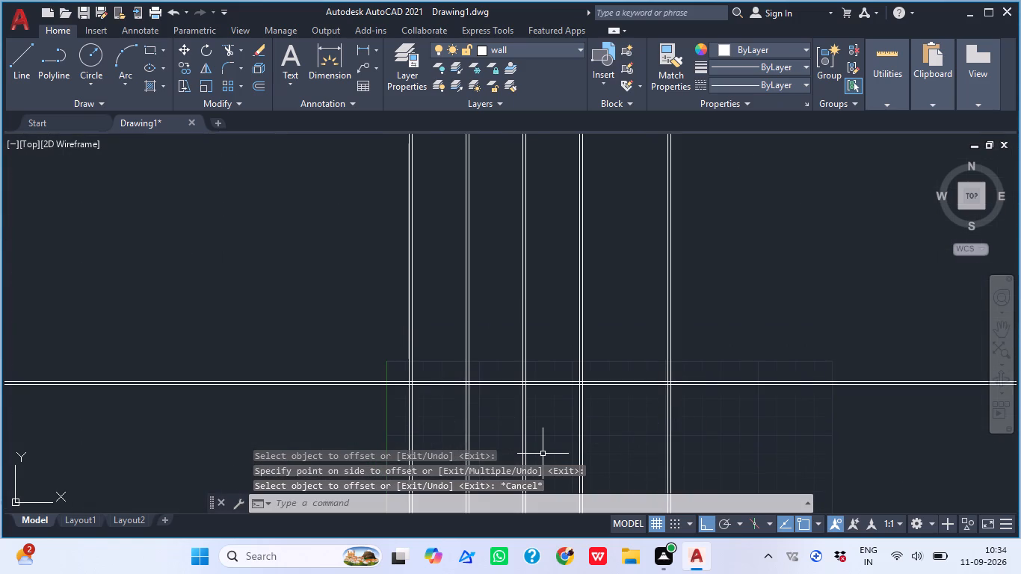
Trim all the vertical wall lines where they extend above the top horizontal wall.
type("tr")
key("space")
left_click(385, 324)
left_click(973, 249)
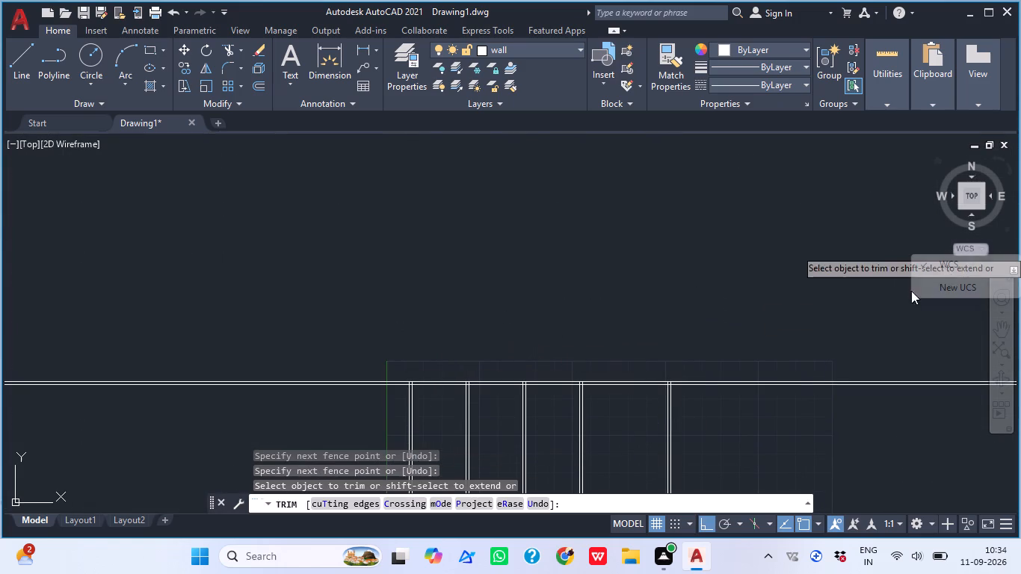
left_click(880, 311)
Trim the top horizontal wall lines where they run beyond the outer left and right walls.
left_click_drag(827, 338, 848, 364)
left_click_drag(874, 399, 868, 394)
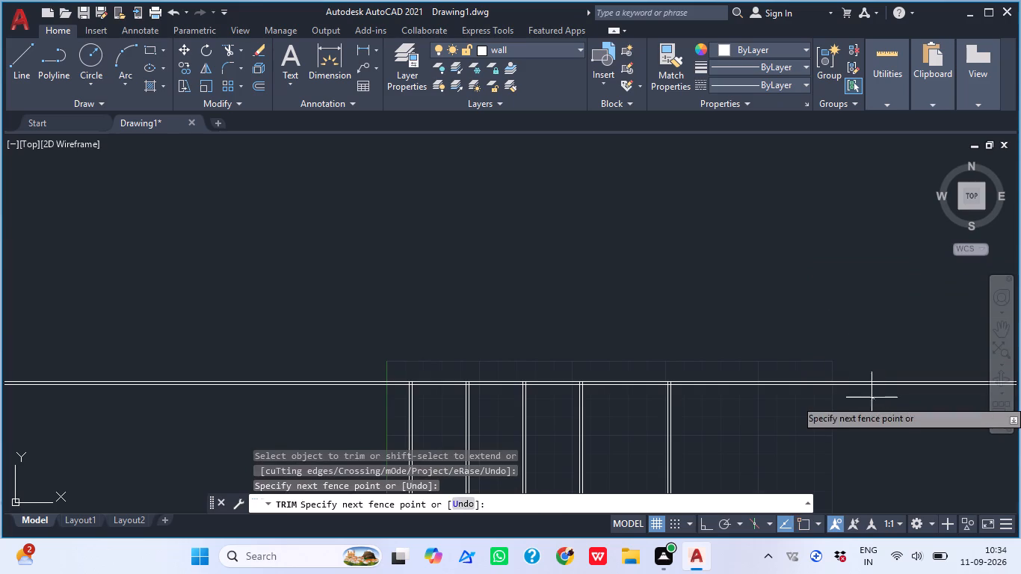
left_click_drag(868, 394, 839, 367)
left_click_drag(232, 348, 242, 357)
left_click_drag(245, 421, 255, 430)
left_click_drag(315, 351, 311, 410)
key("Escape")
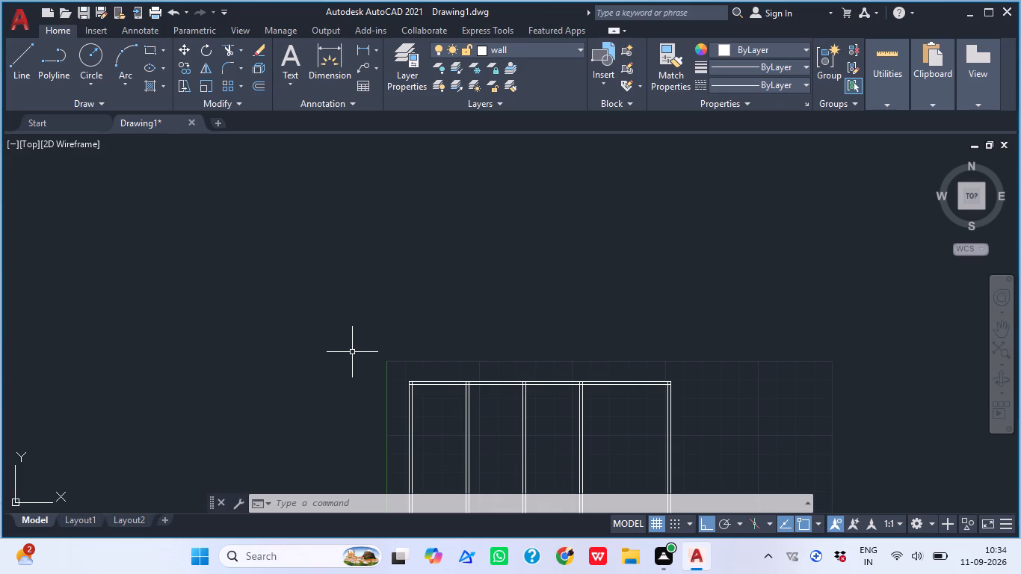
Offset the inner line of the top horizontal wall 8'3" downward.
middle_click_drag(396, 360, 408, 338)
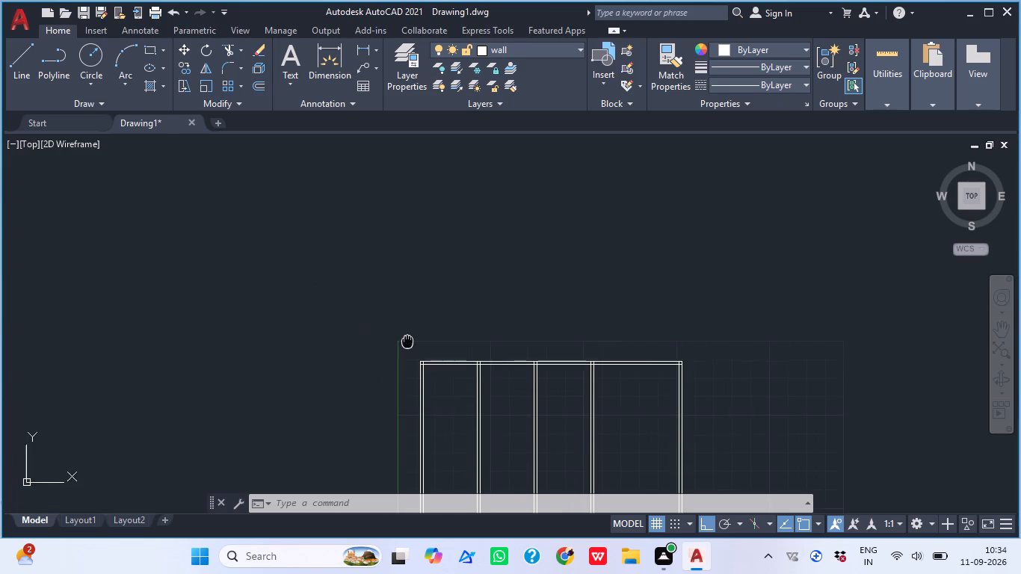
middle_click_drag(408, 338, 411, 331)
middle_click_drag(501, 395, 463, 272)
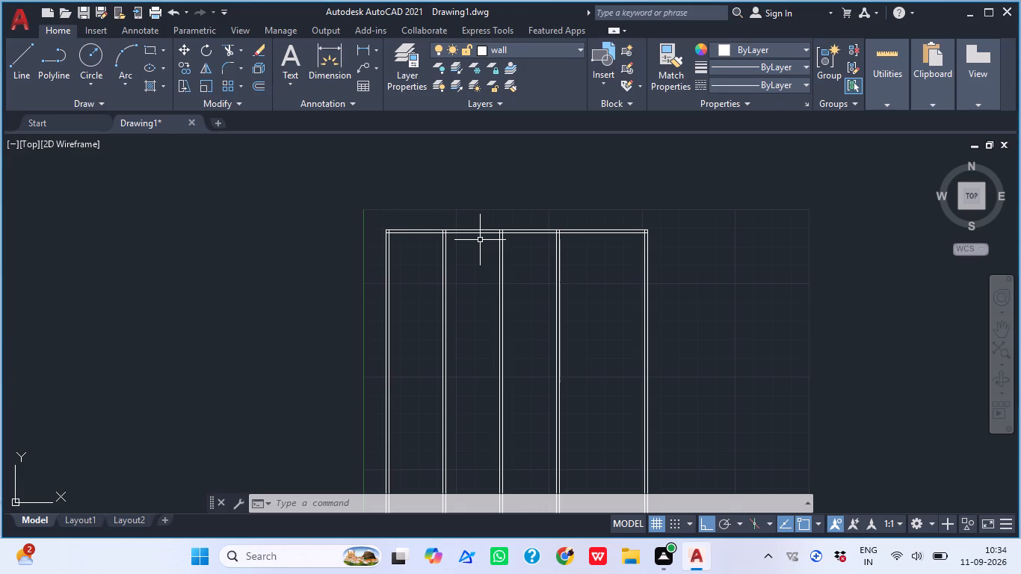
scroll(398, 231, "up", 4)
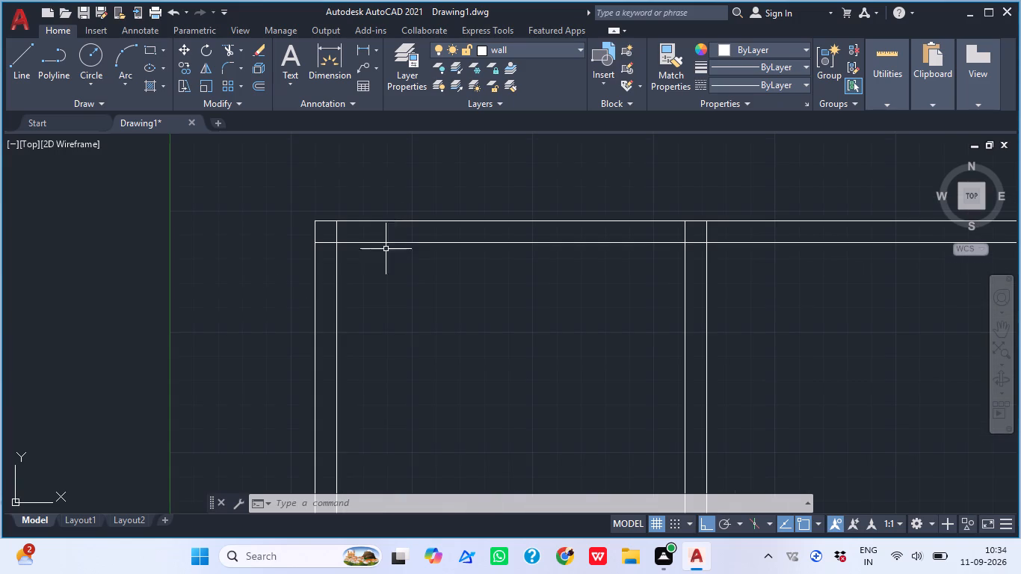
key("o")
key("Return")
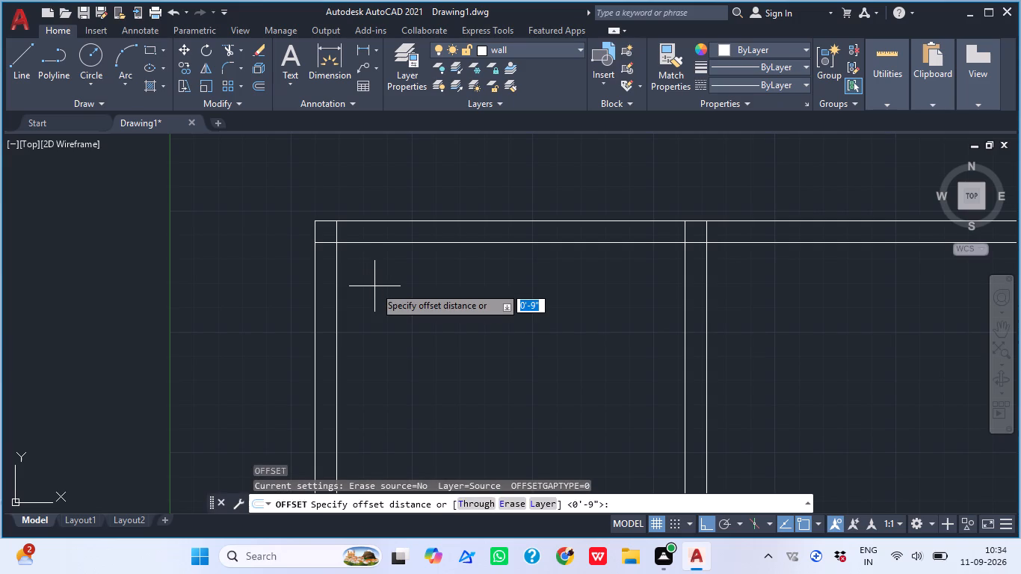
key("8")
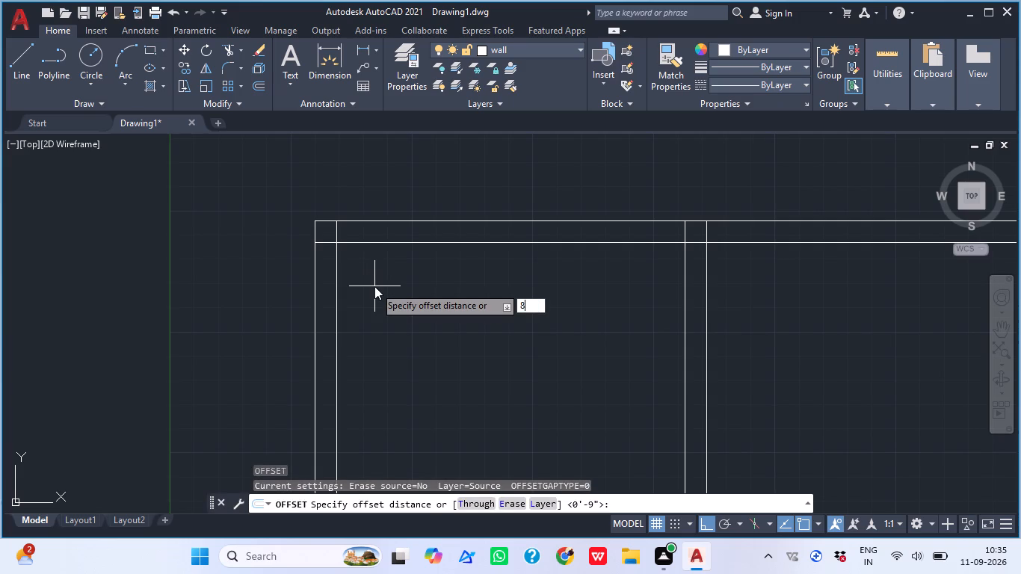
key("semicolon")
key("BackSpace")
key("apostrophe")
type("3\"")
key("Return")
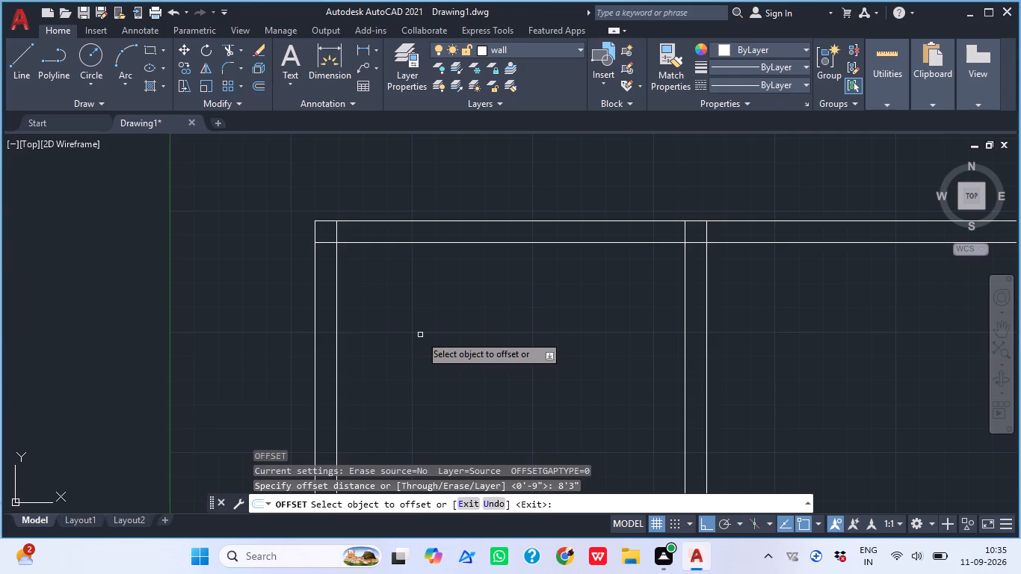
left_click(473, 241)
scroll(415, 344, "down", 3)
left_click(430, 385)
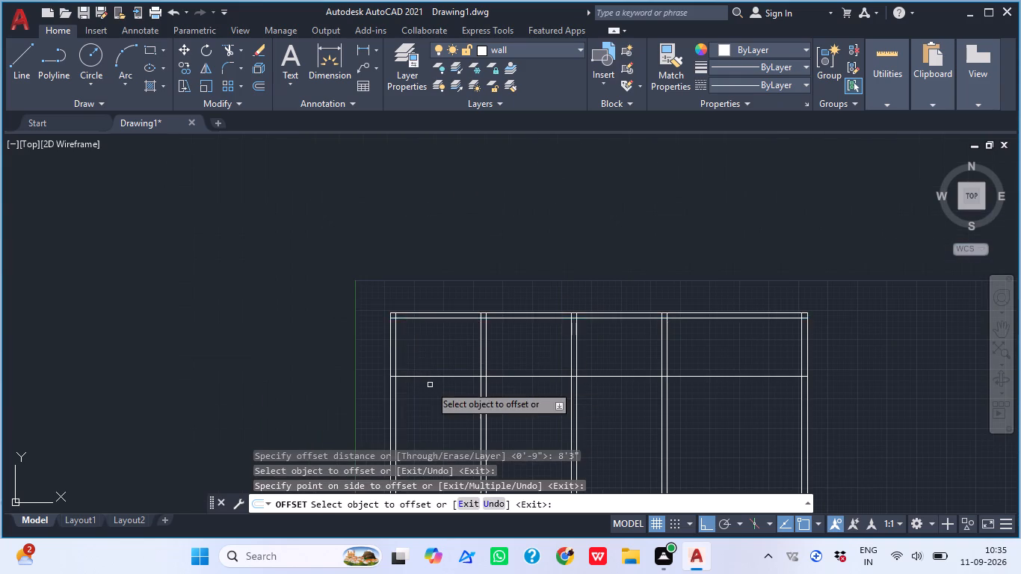
Offset the new horizontal line 9" downward to form the second horizontal wall.
scroll(430, 385, "up", 3)
key("space")
key("space")
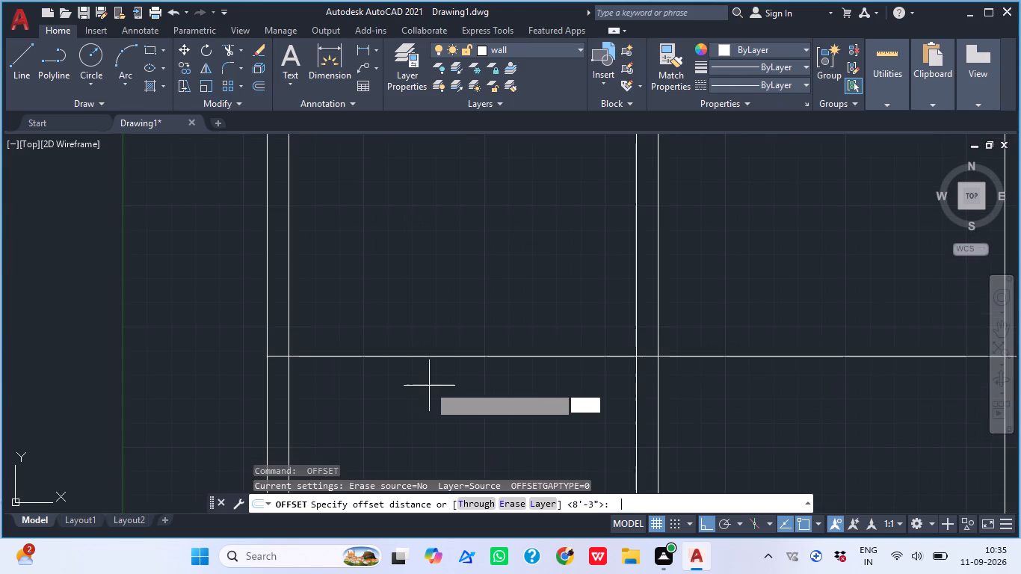
key("9")
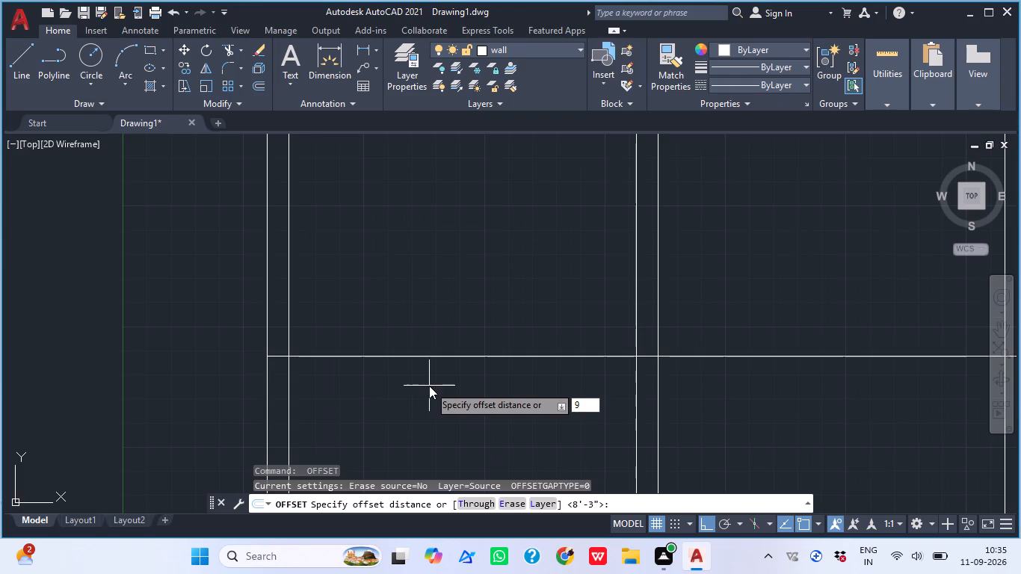
key("shift+quotedbl")
key("Return")
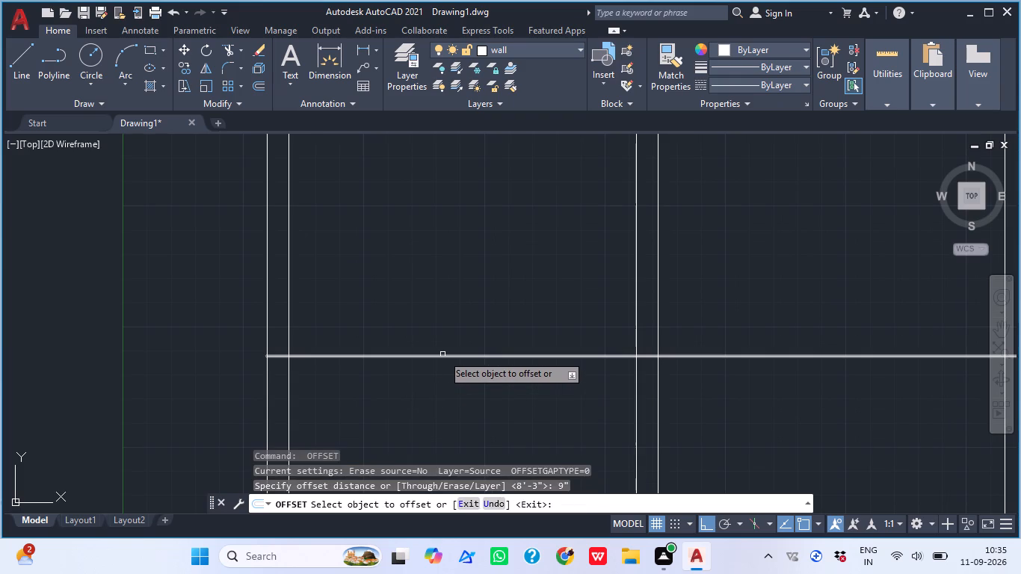
left_click(442, 354)
left_click(448, 388)
scroll(447, 328, "down", 1)
middle_click_drag(458, 354, 208, 352)
scroll(424, 306, "down", 2)
scroll(424, 306, "up", 1)
key("Escape")
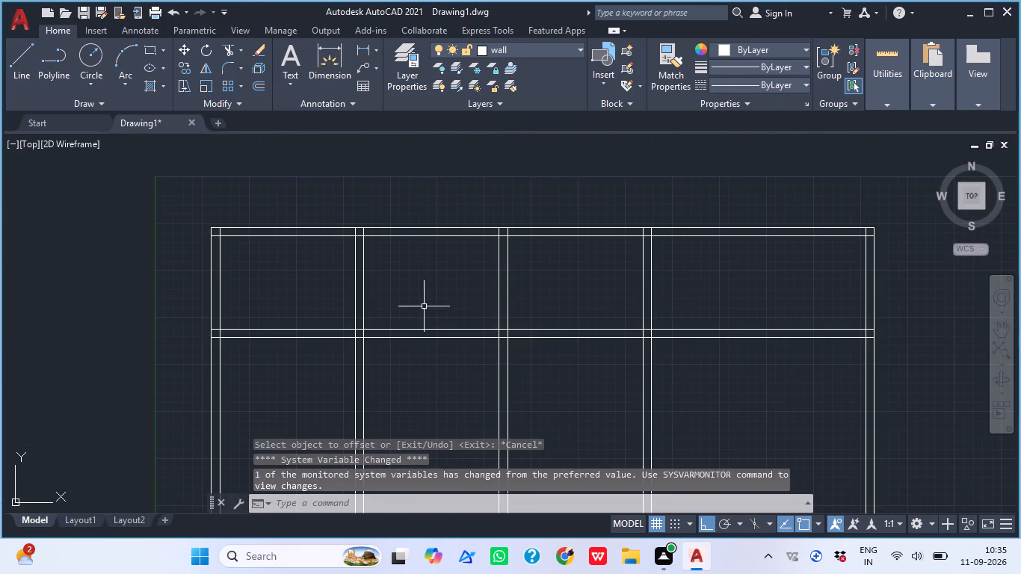
Trim the overlapping inner wall lines at the upper-left corner of the plan.
type("trr")
key("space")
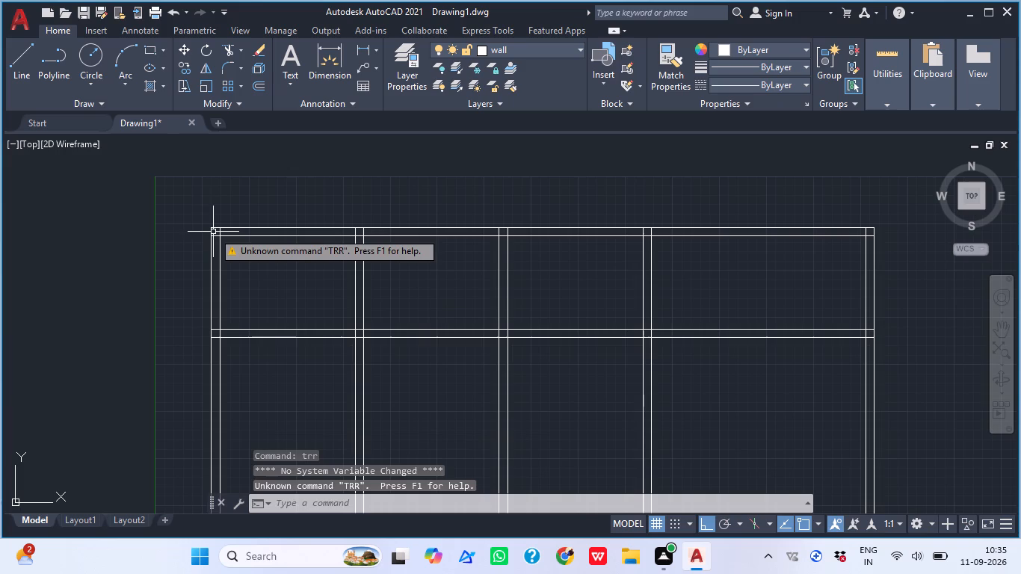
key("Escape")
key("t")
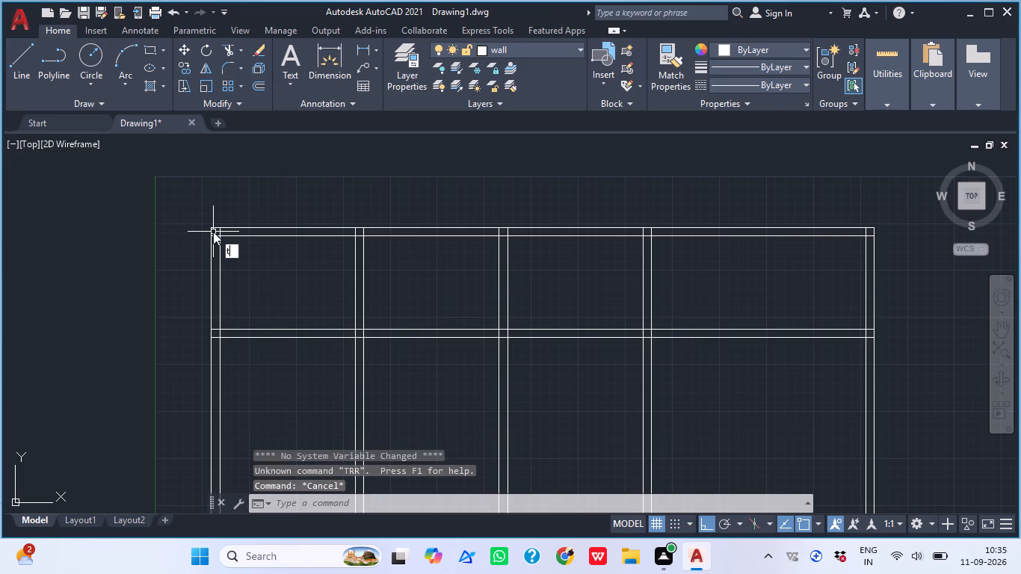
type("r")
key("space")
scroll(213, 232, "up", 3)
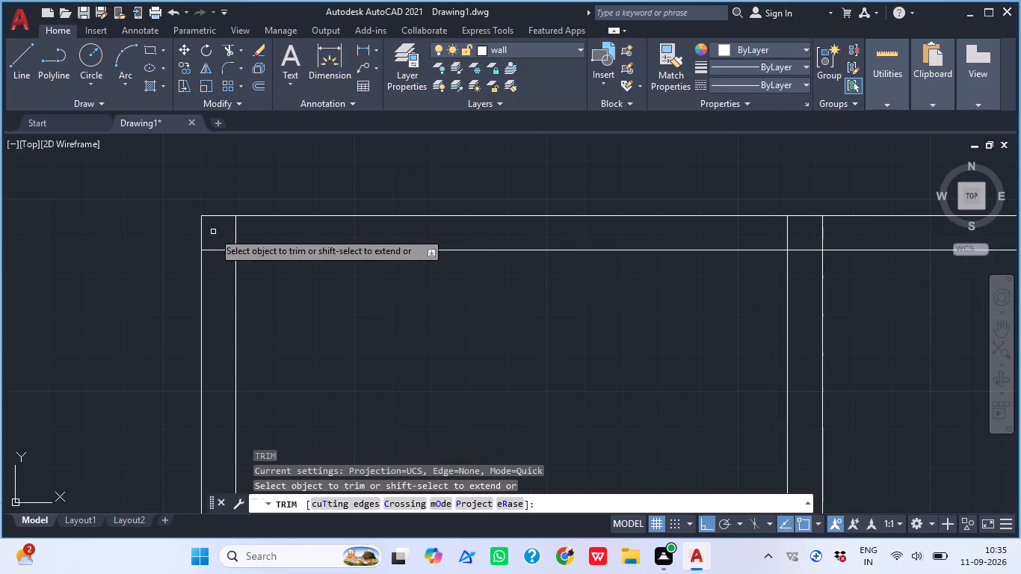
left_click(213, 232)
left_click(208, 263)
left_click(220, 235)
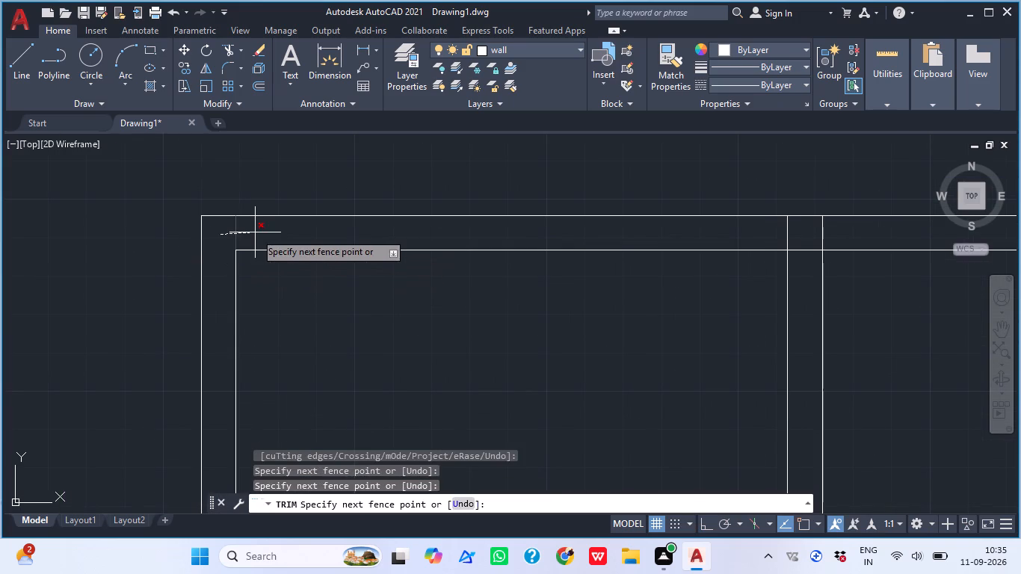
left_click(255, 232)
Trim the vertical wall lines crossing the top wall's thickness, from the second wall through the upper-right corner.
scroll(255, 232, "down", 2)
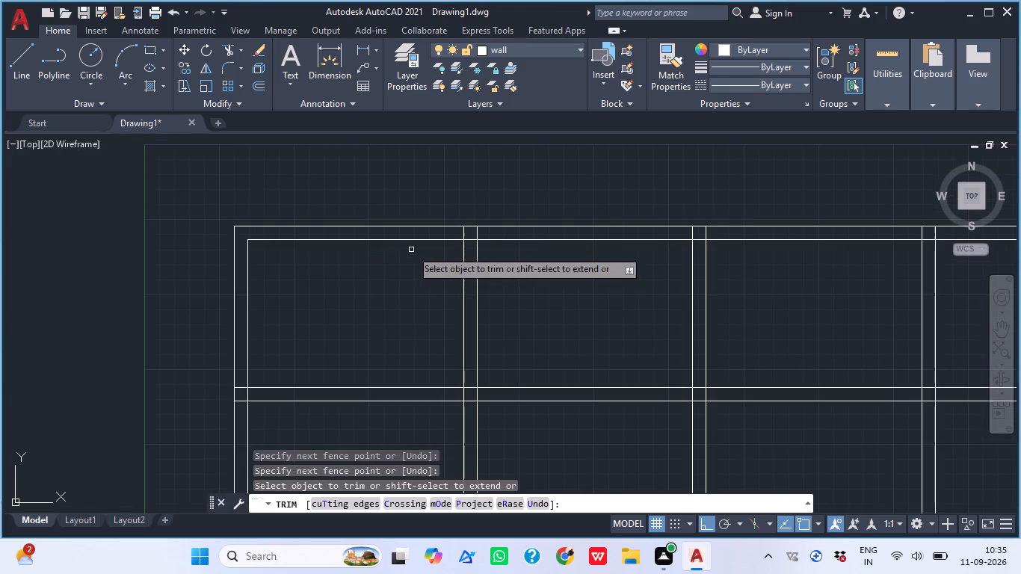
middle_click_drag(374, 308, 326, 328)
middle_click_drag(351, 277, 0, 280)
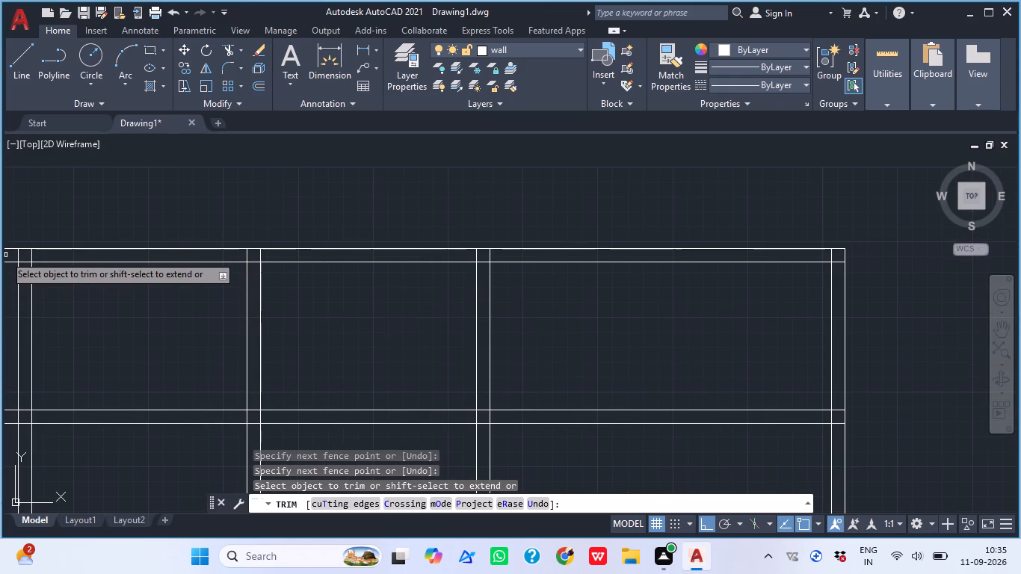
left_click(12, 255)
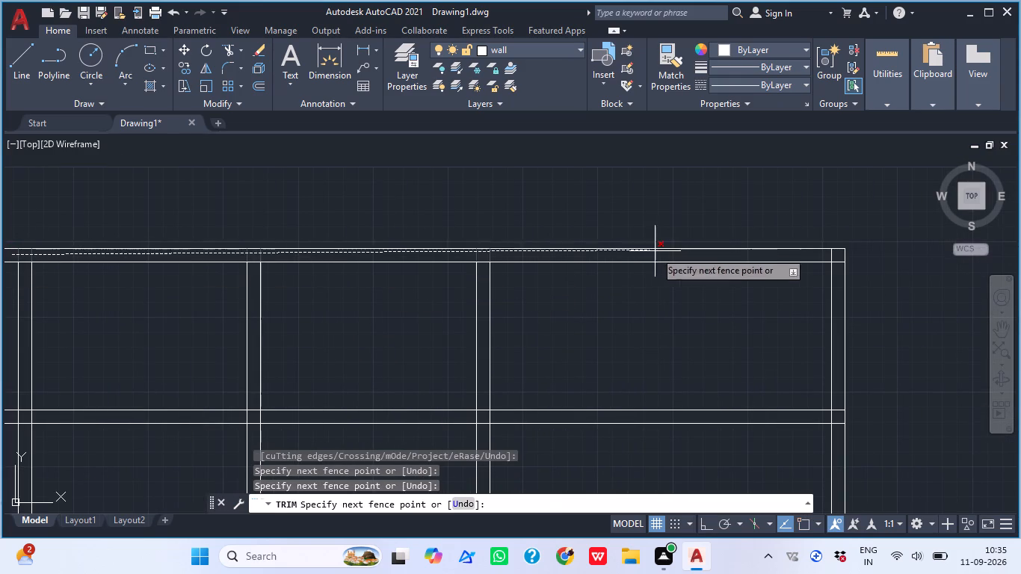
scroll(855, 247, "up", 2)
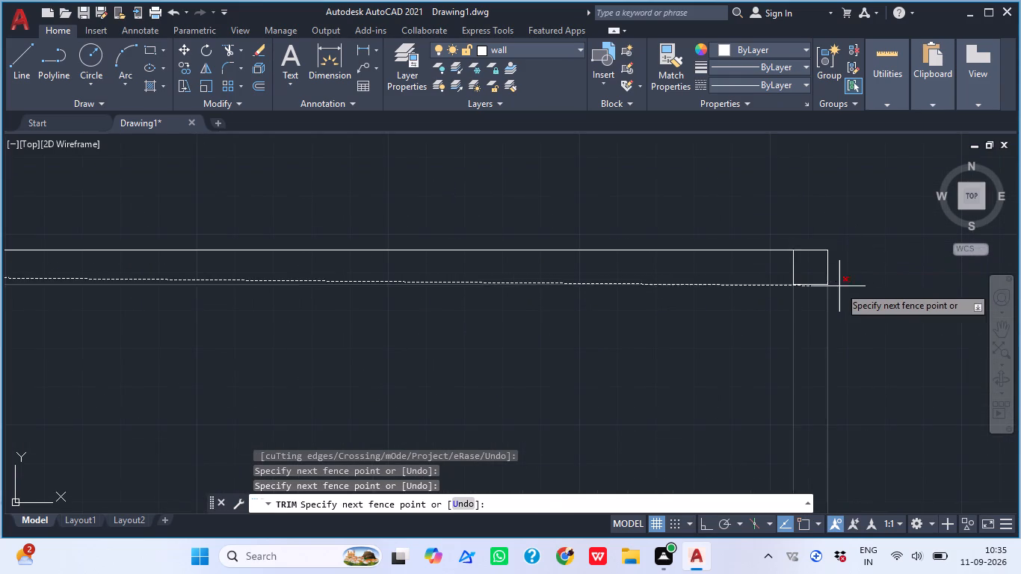
left_click(803, 271)
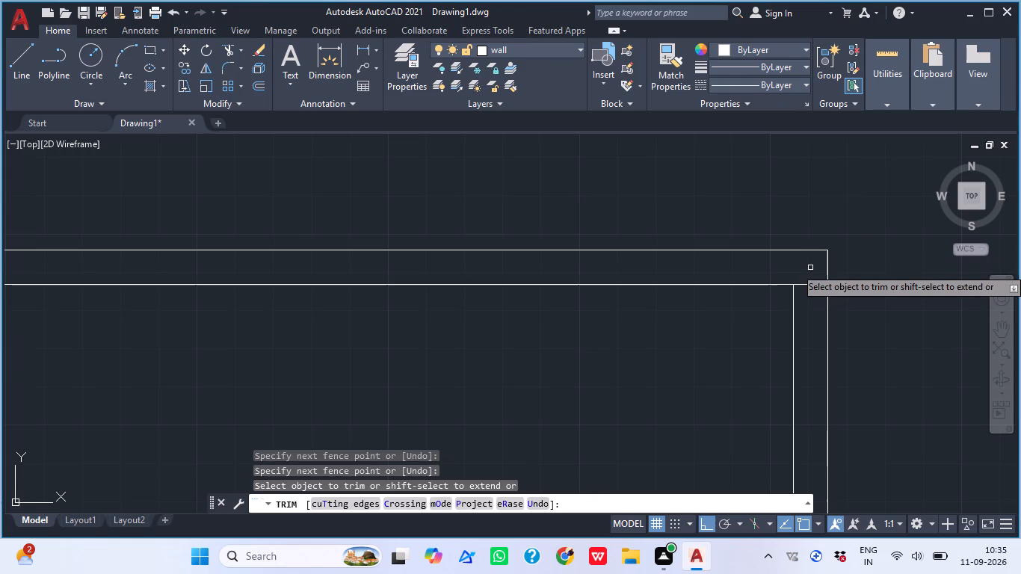
Trim the second horizontal wall's lines where they cross the thickness of the outer right wall.
left_click(810, 268)
scroll(810, 268, "down", 4)
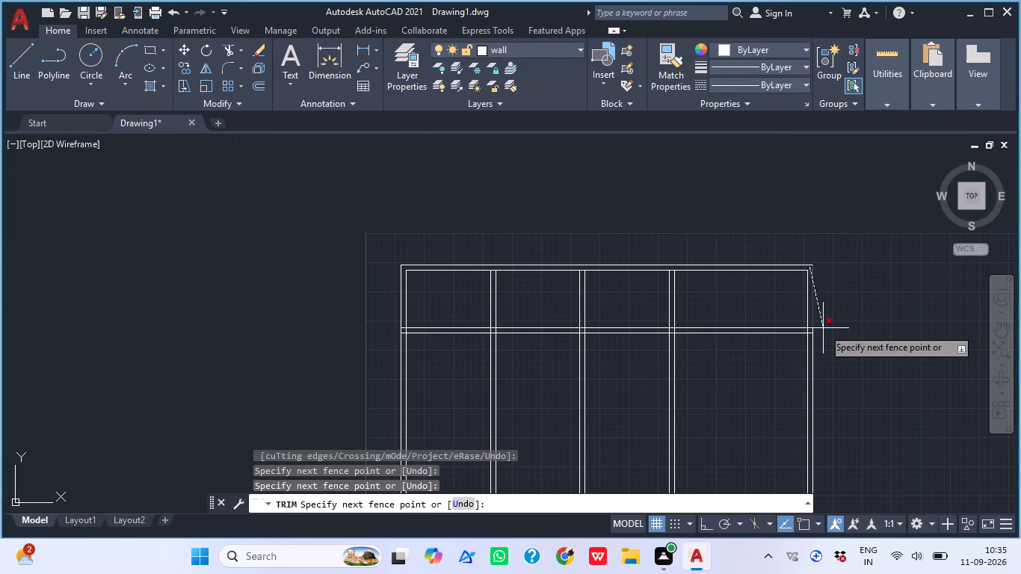
scroll(803, 358, "up", 2)
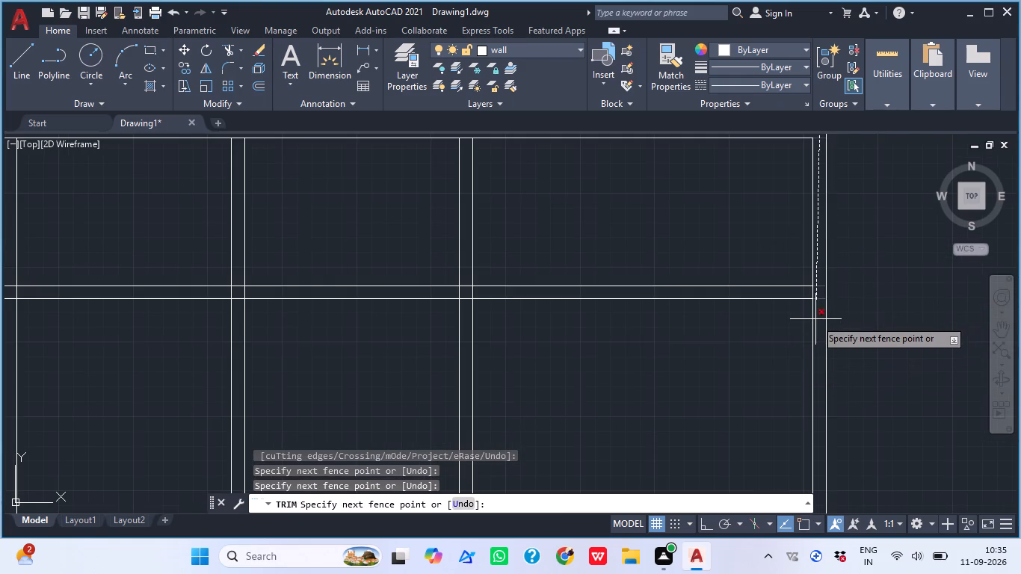
scroll(815, 319, "up", 3)
left_click(815, 312)
scroll(691, 312, "down", 3)
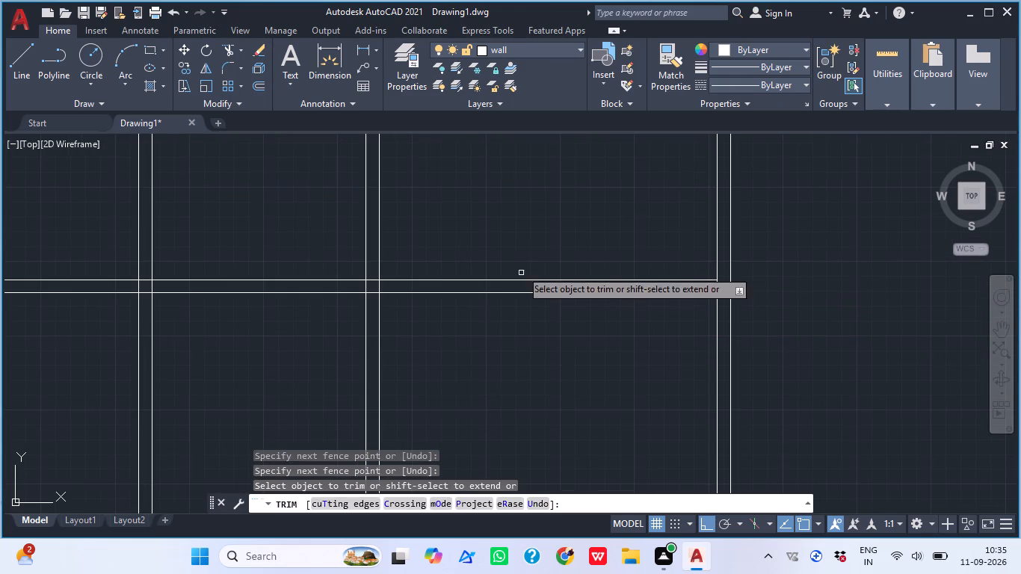
Trim the second horizontal wall's lines out of the wide bay between the fourth and fifth vertical walls.
left_click(535, 234)
left_click(496, 397)
middle_click_drag(383, 378, 484, 372)
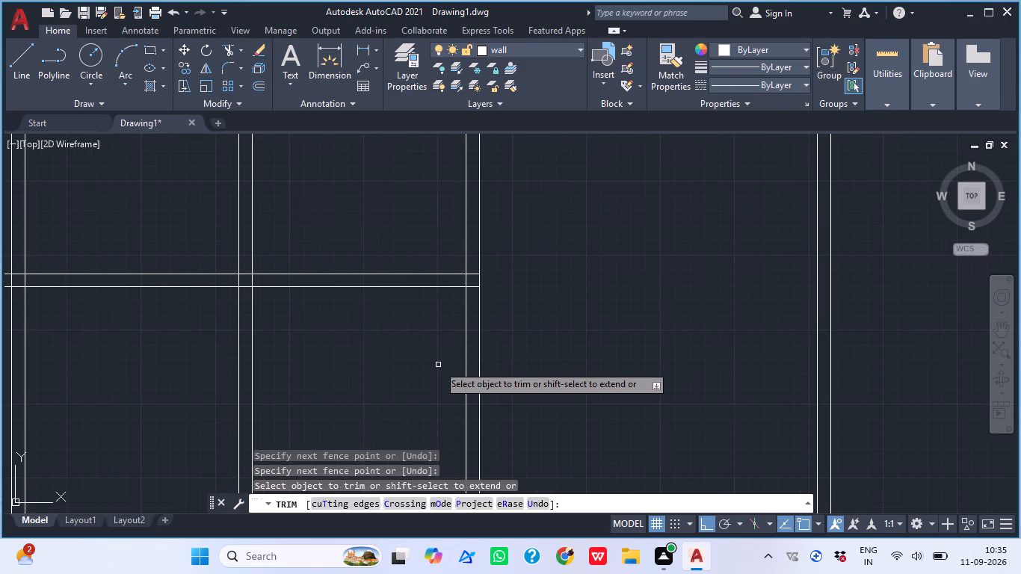
middle_click_drag(449, 380, 507, 381)
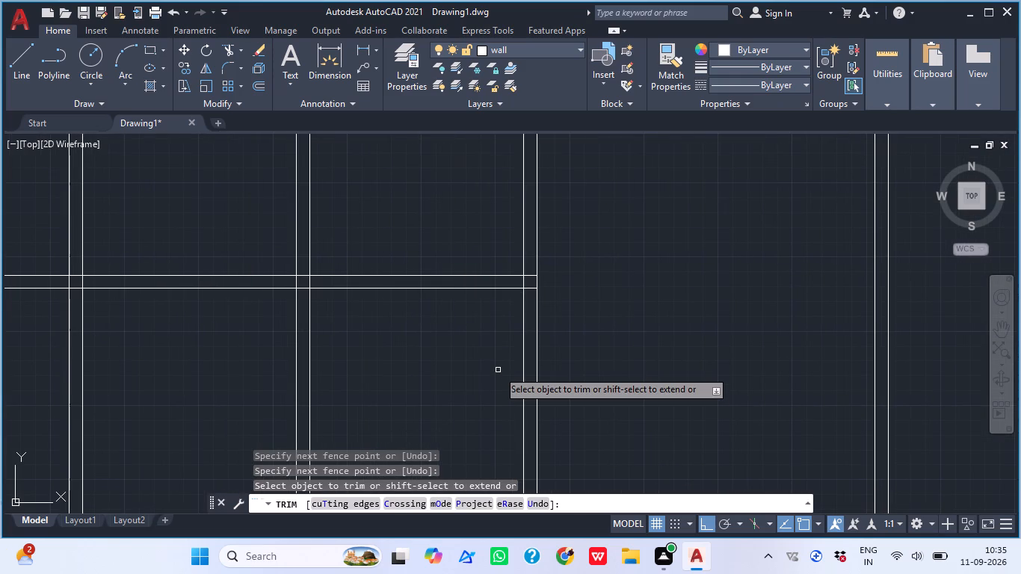
scroll(493, 392, "down", 1)
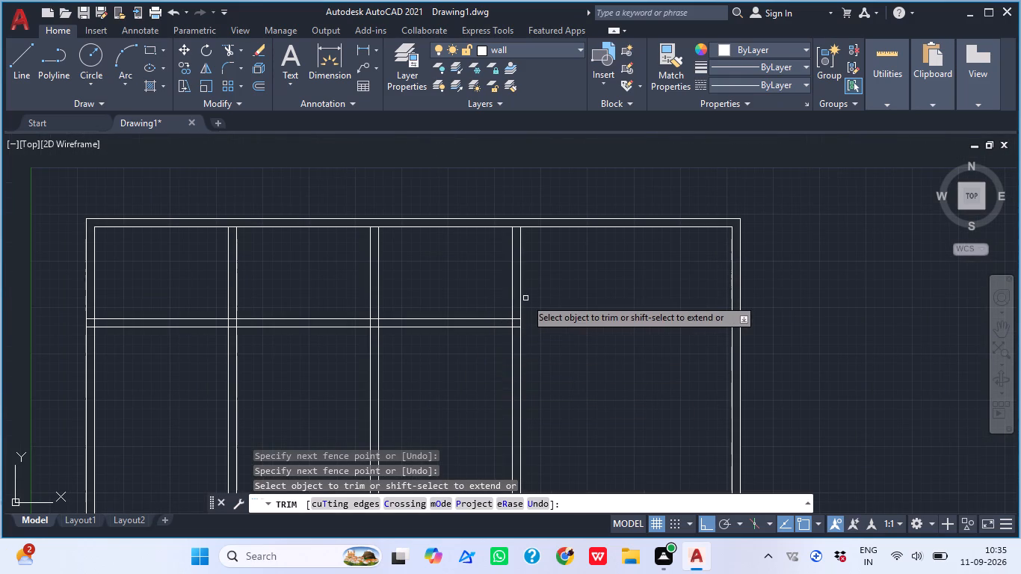
Trim the overlapping inner lines where the fourth vertical wall meets the end of the second horizontal wall.
scroll(525, 298, "up", 4)
scroll(526, 361, "up", 1)
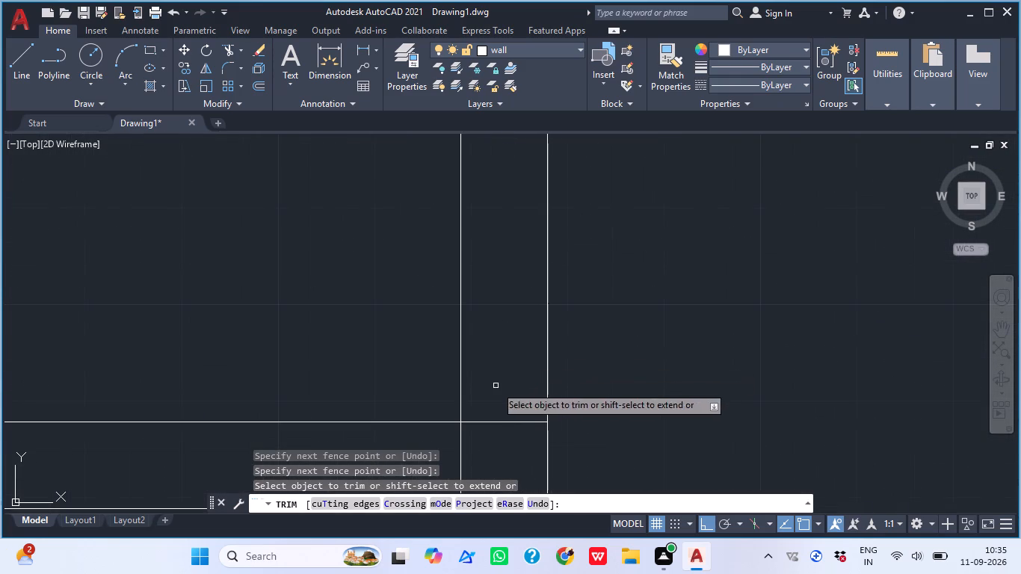
left_click(496, 386)
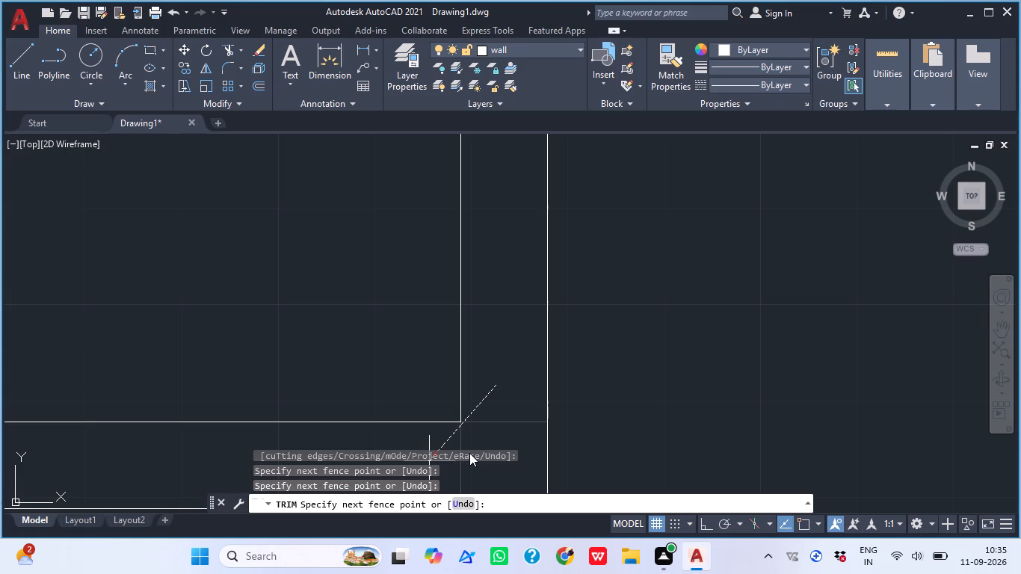
left_click(456, 467)
Trim the top wall's inner line across the thickness of the fourth, third and second vertical walls.
scroll(502, 385, "down", 4)
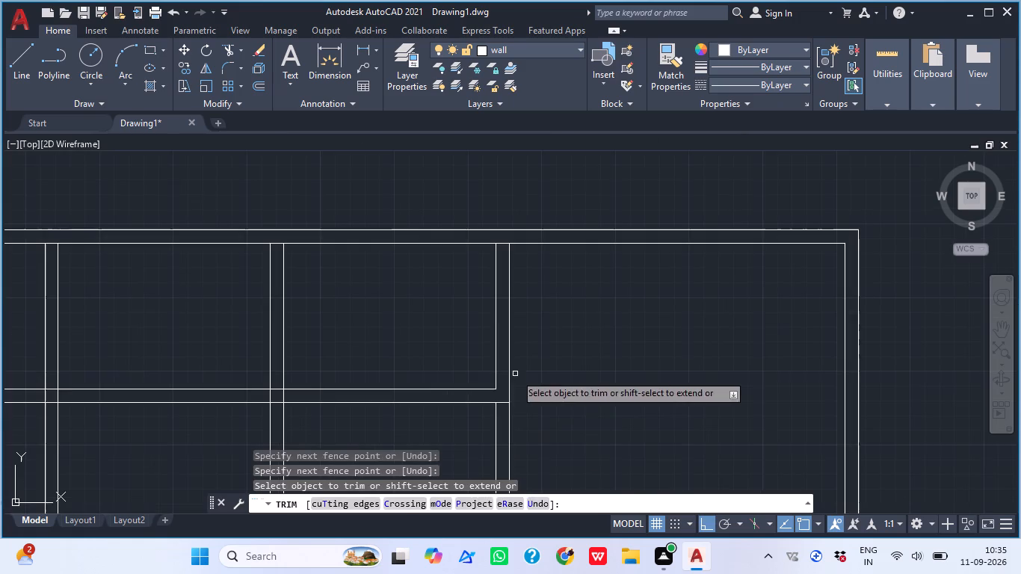
middle_click_drag(620, 367, 676, 357)
scroll(491, 378, "down", 2)
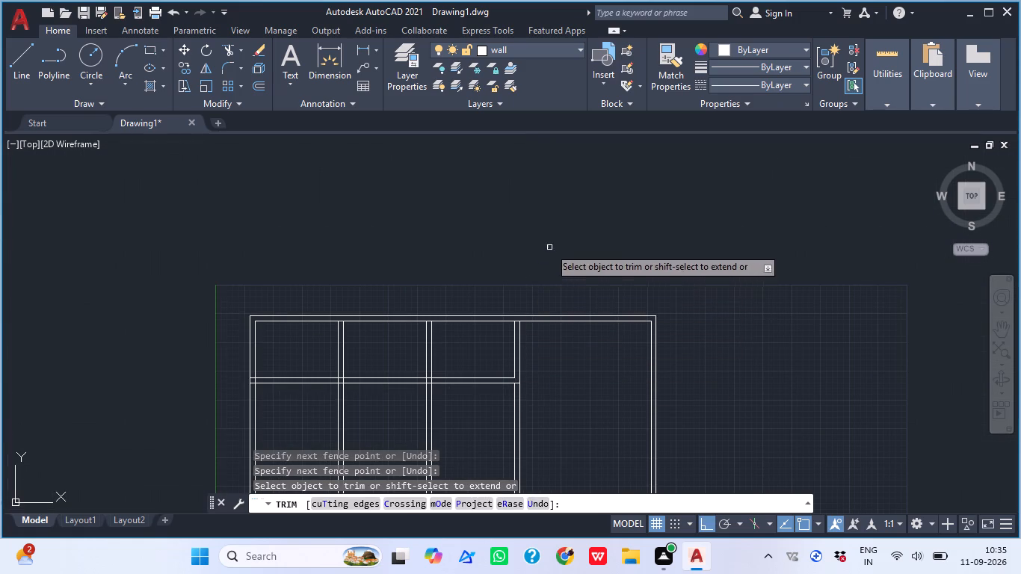
scroll(490, 308, "up", 3)
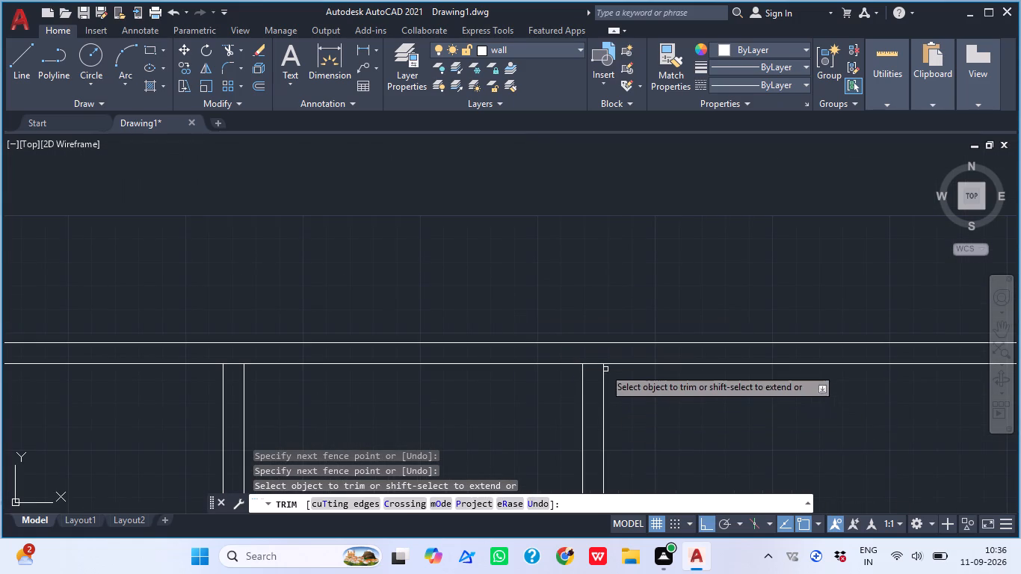
scroll(599, 365, "up", 3)
left_click(585, 351)
left_click(589, 387)
scroll(587, 360, "down", 4)
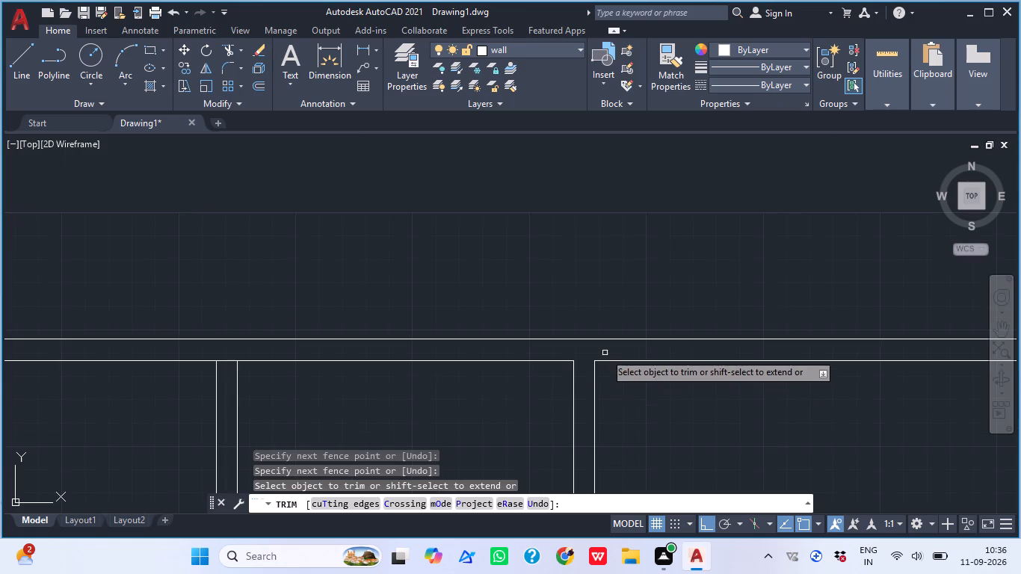
scroll(224, 399, "down", 1)
middle_click_drag(236, 405, 377, 377)
scroll(356, 371, "up", 1)
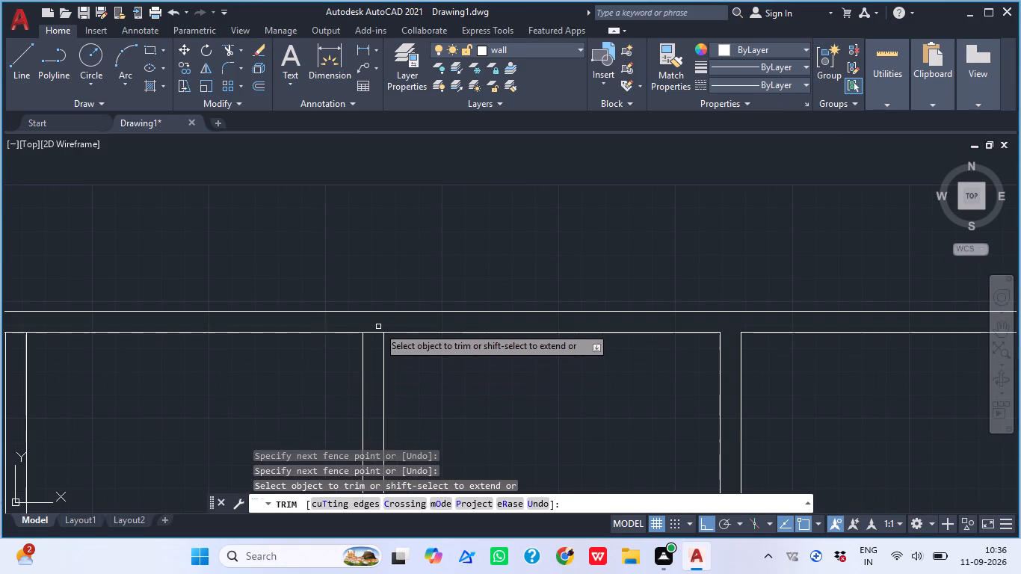
left_click(378, 327)
left_click(370, 349)
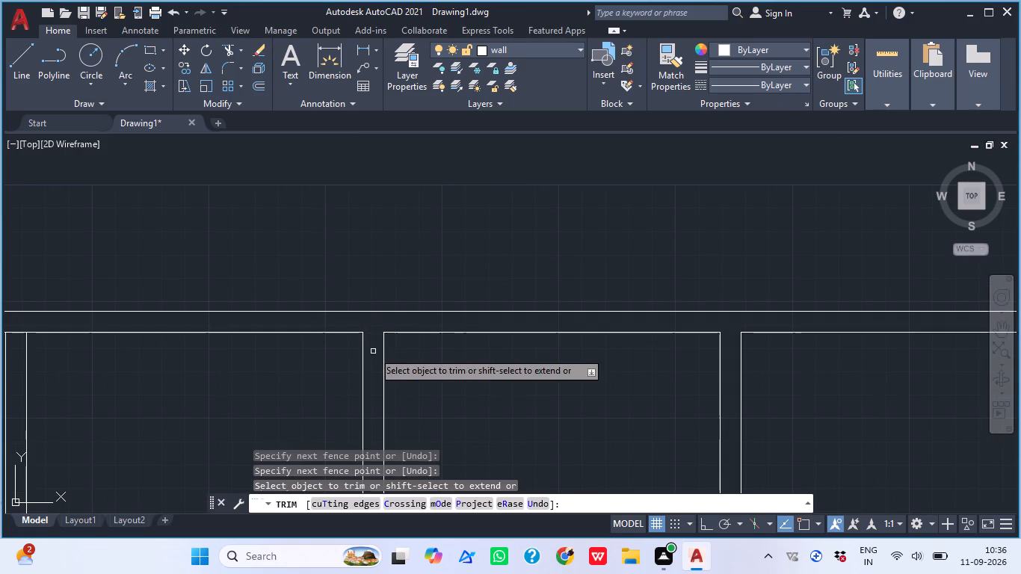
scroll(373, 351, "down", 2)
scroll(251, 349, "up", 4)
left_click(227, 324)
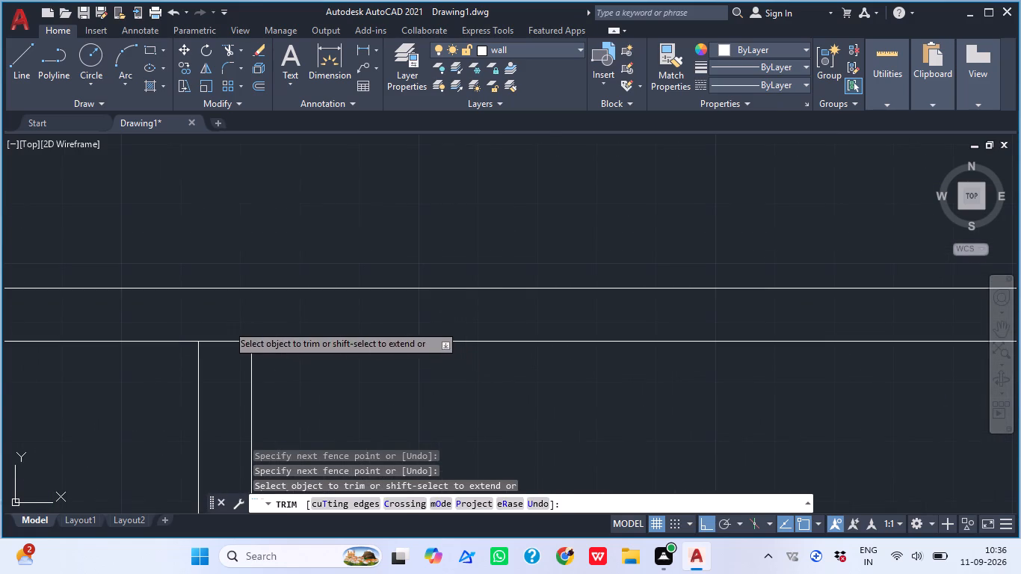
left_click(221, 351)
Trim the overlapping lines where the second horizontal wall meets the outer left wall and crosses the second and third vertical walls.
scroll(283, 351, "down", 4)
middle_click_drag(212, 384, 252, 324)
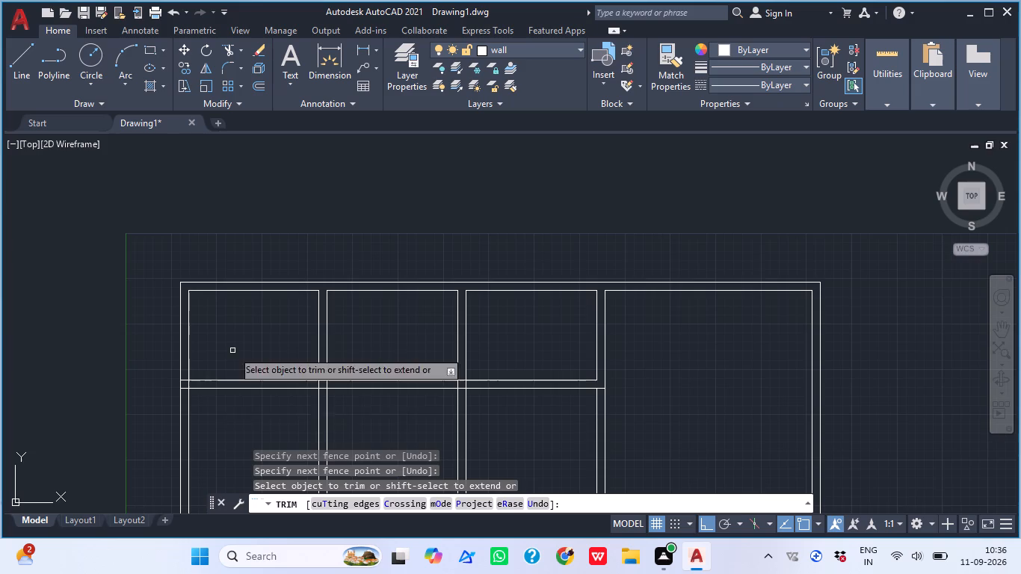
scroll(205, 401, "up", 3)
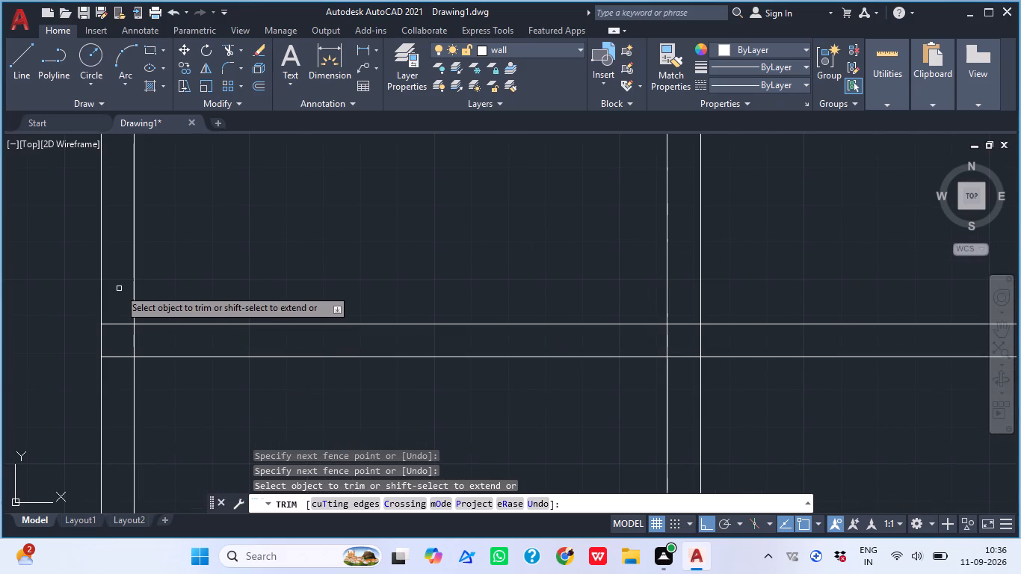
left_click(113, 301)
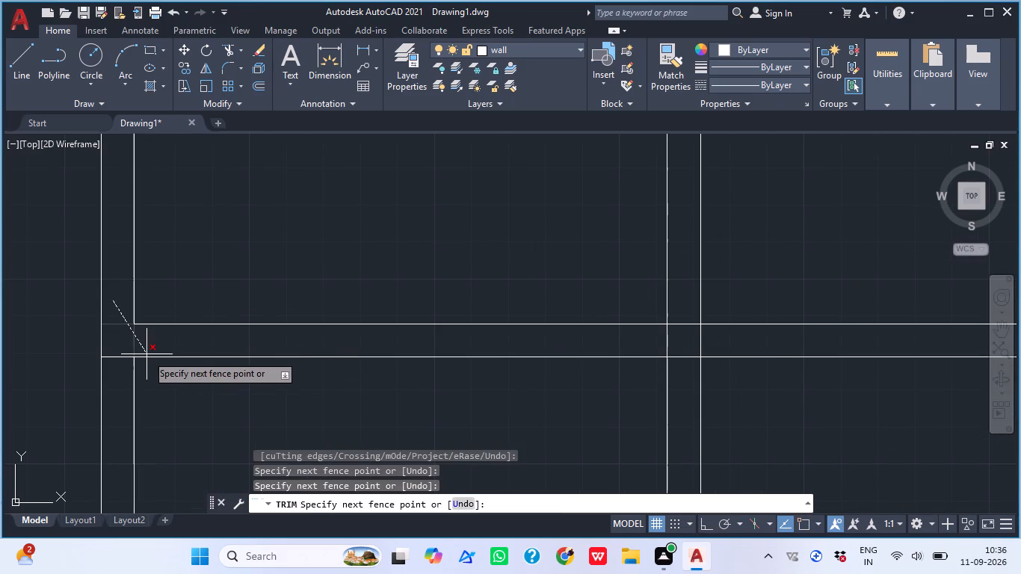
left_click(146, 354)
scroll(267, 336, "down", 3)
scroll(326, 359, "up", 2)
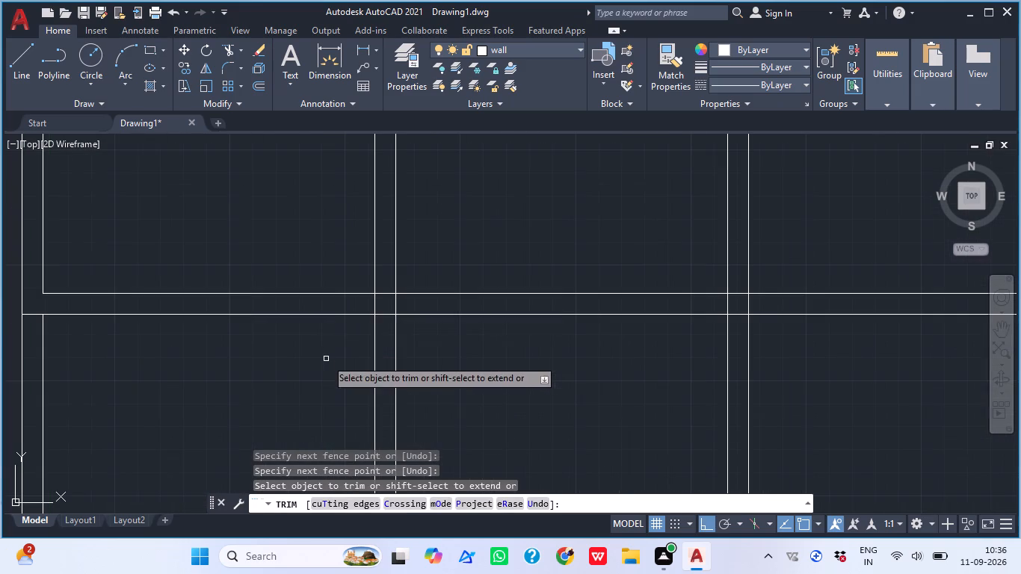
left_click(337, 306)
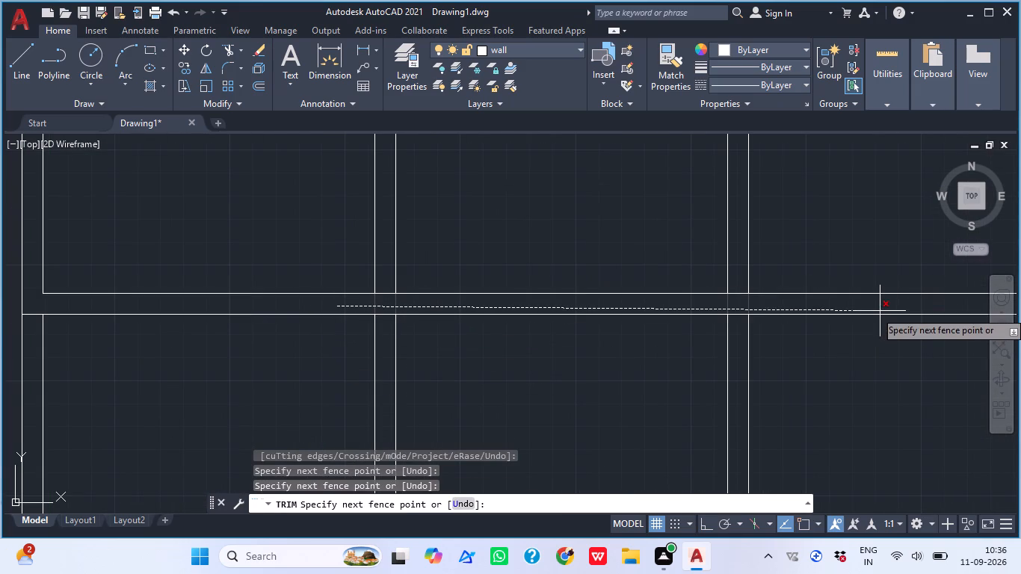
left_click(872, 306)
Trim away the second, third and fourth vertical walls below the second horizontal wall.
scroll(742, 242, "down", 2)
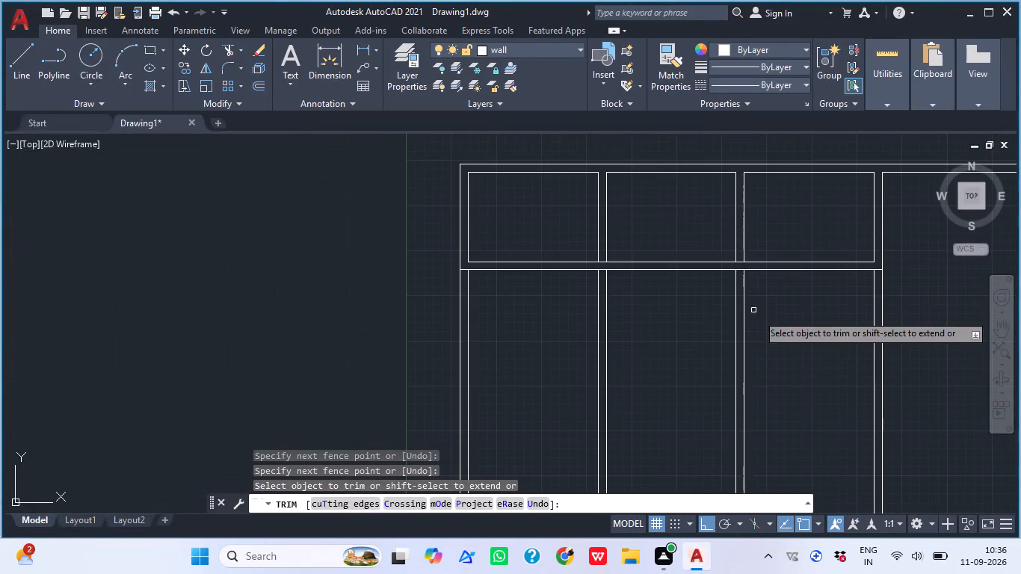
middle_click_drag(754, 319, 632, 318)
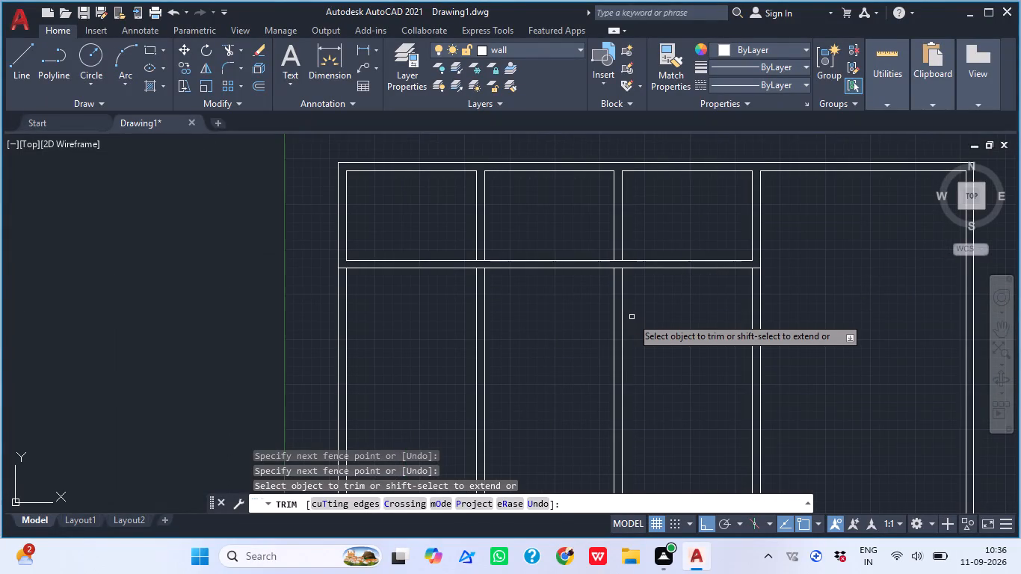
left_click(444, 332)
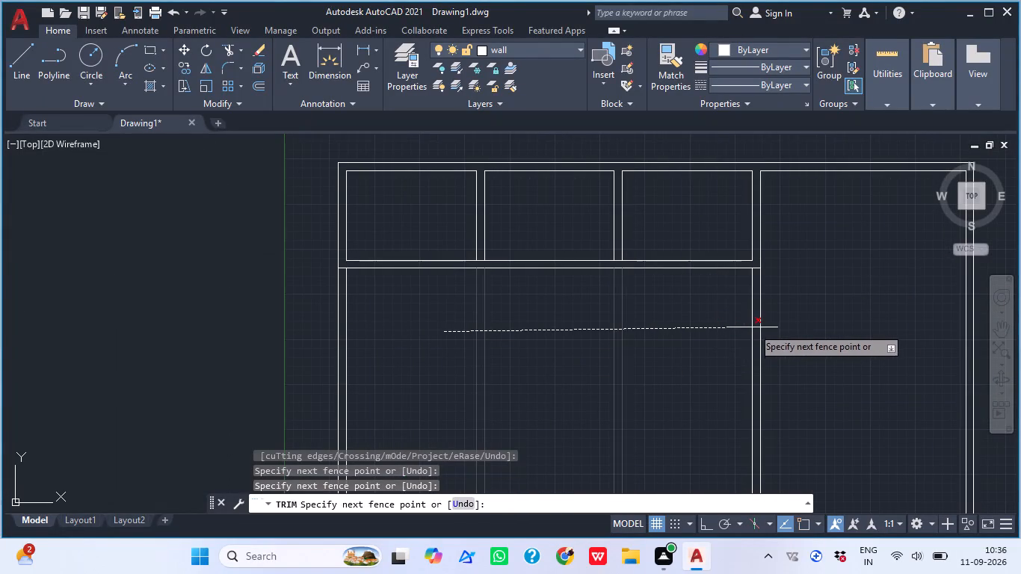
left_click(787, 321)
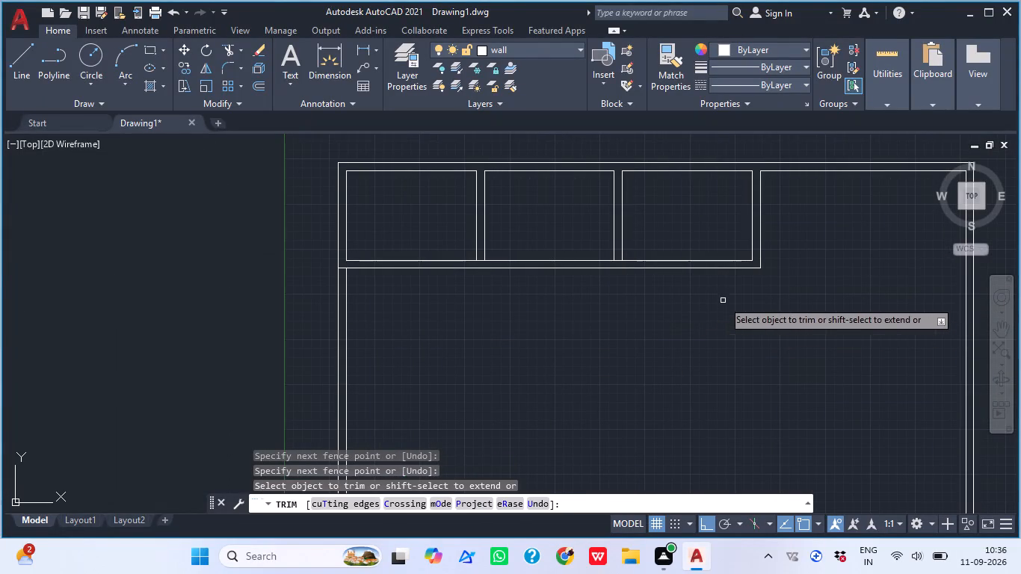
Trim the second horizontal wall's upper line across the thickness of the second and third vertical walls.
scroll(416, 268, "up", 4)
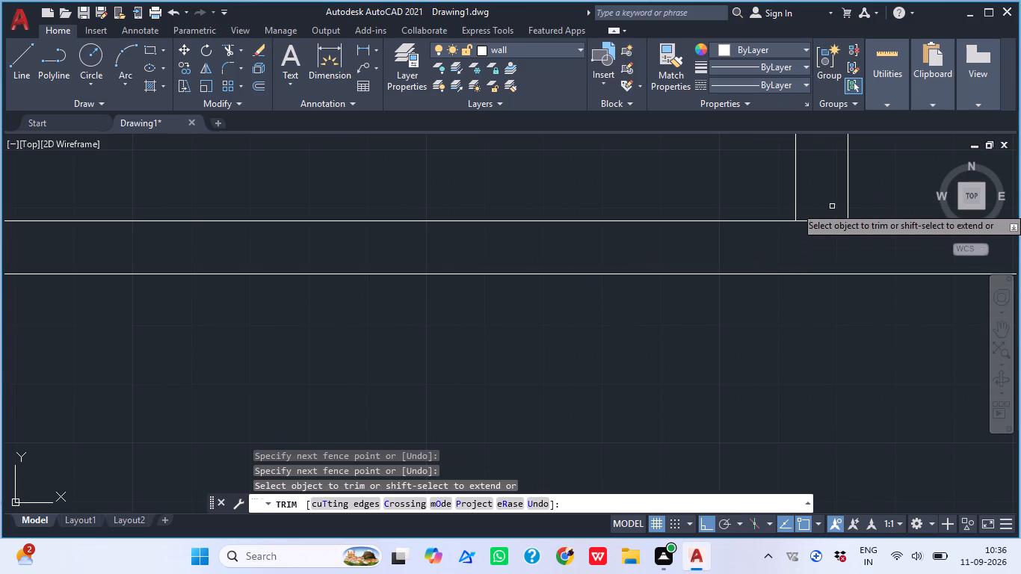
left_click(832, 206)
left_click(822, 242)
middle_click_drag(735, 286, 65, 403)
scroll(119, 353, "down", 3)
scroll(272, 352, "up", 2)
left_click(469, 318)
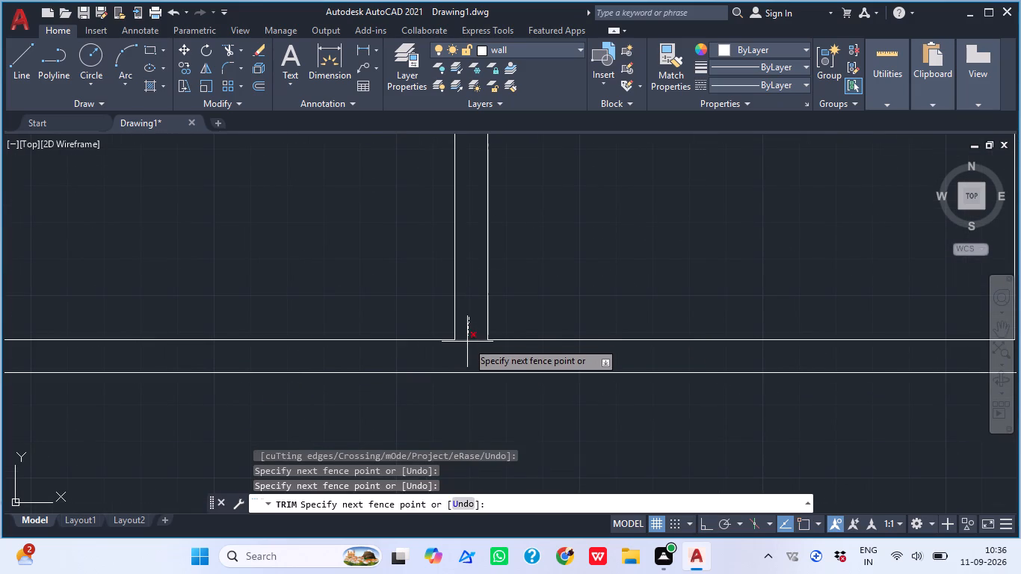
left_click(468, 348)
scroll(493, 301, "down", 4)
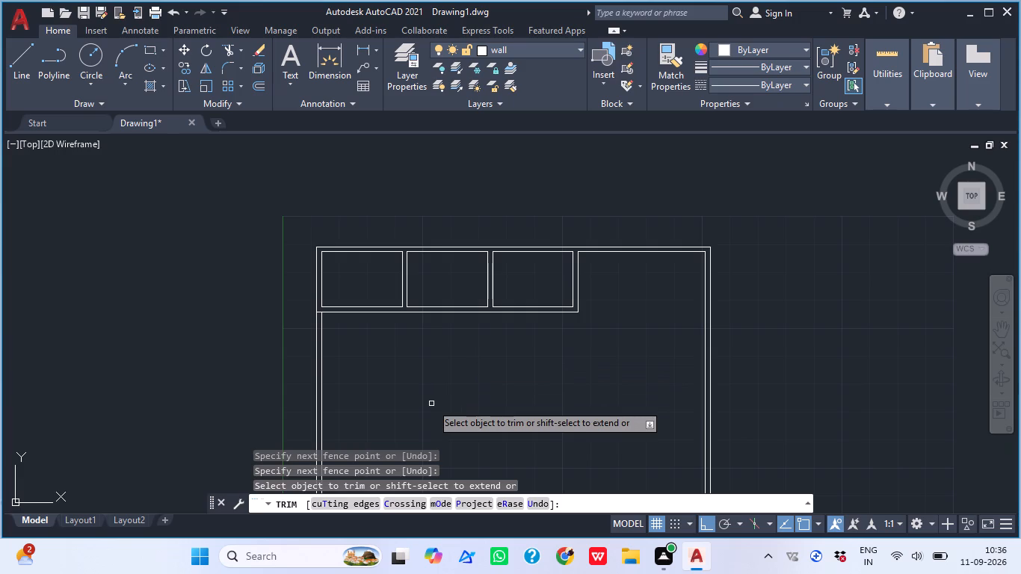
key("Escape")
Offset the top wall's inner line in the wide upper-right bay 13'9" downward.
scroll(589, 457, "down", 1)
middle_click_drag(589, 457, 587, 448)
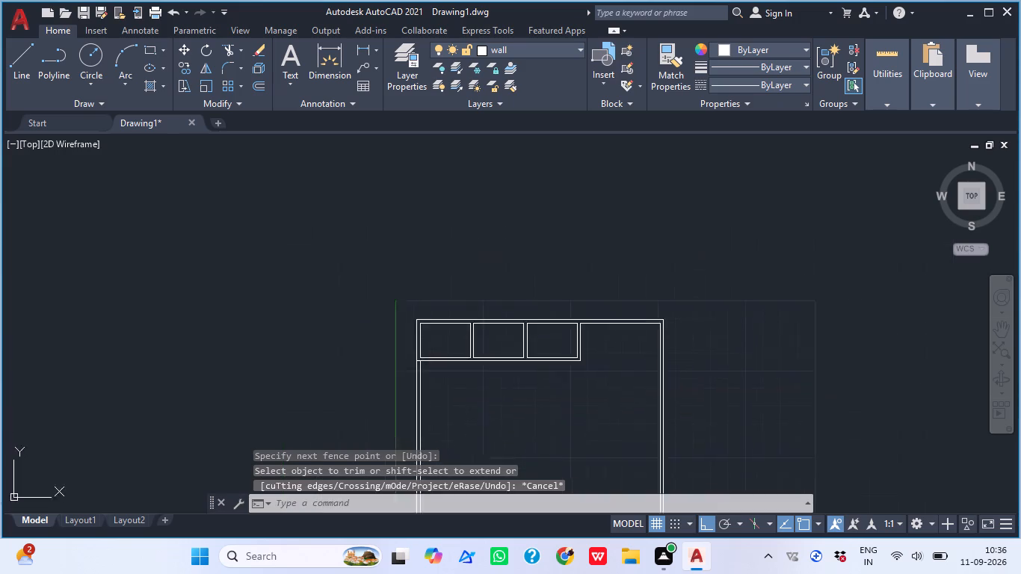
middle_click_drag(587, 448, 557, 386)
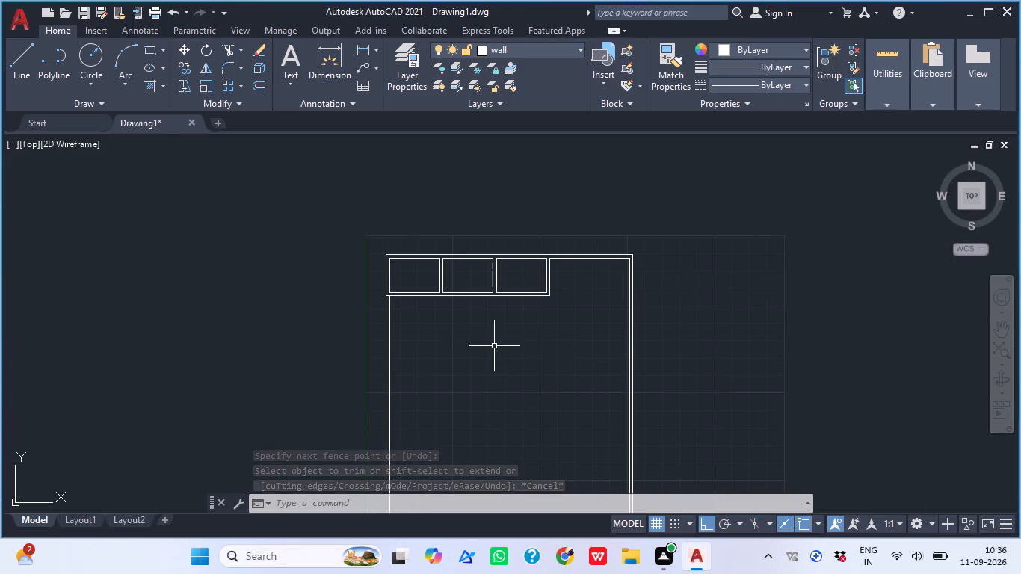
type("o")
key("space")
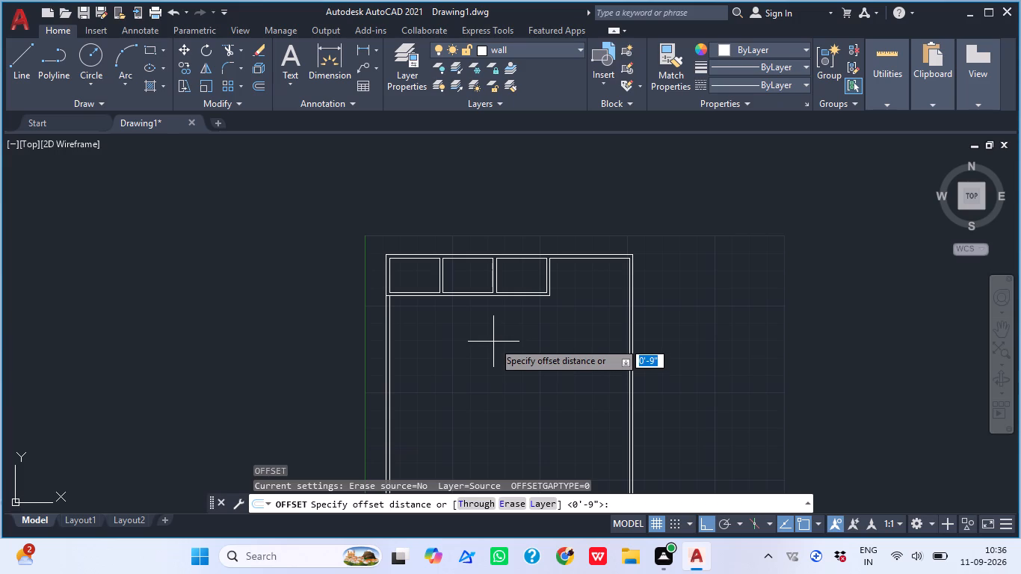
type("13")
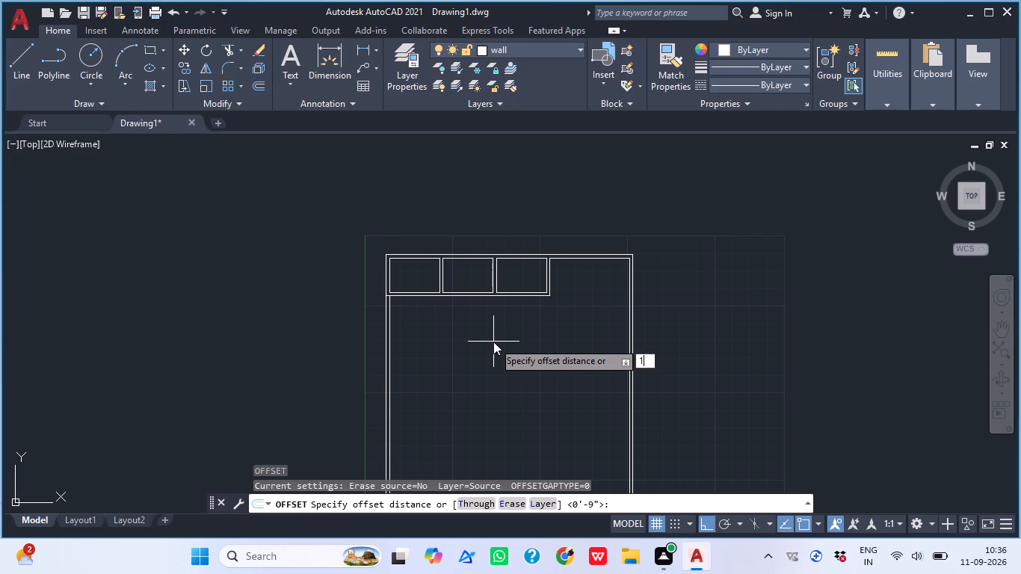
key("apostrophe")
type("9\"")
key("Return")
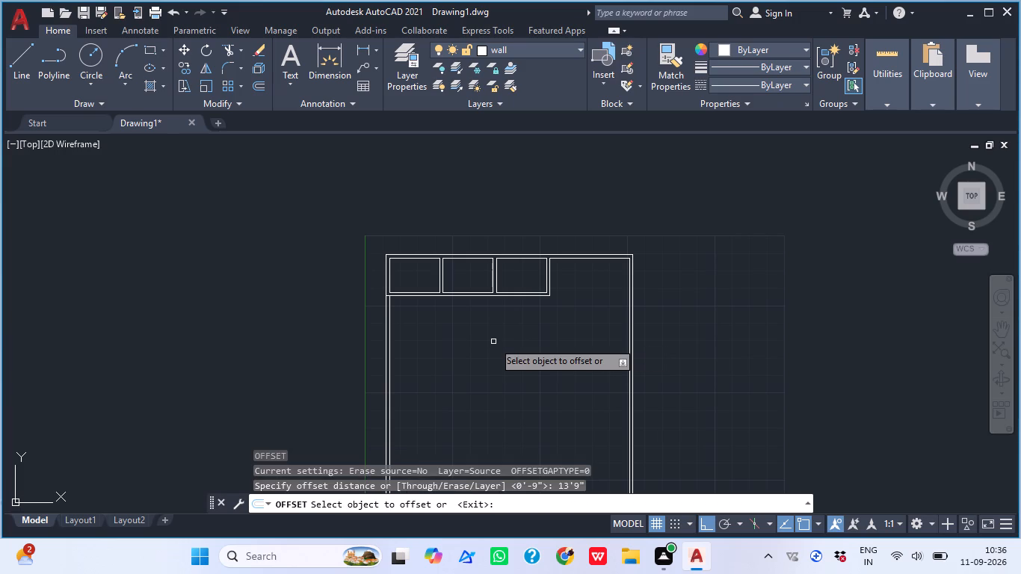
scroll(451, 256, "up", 1)
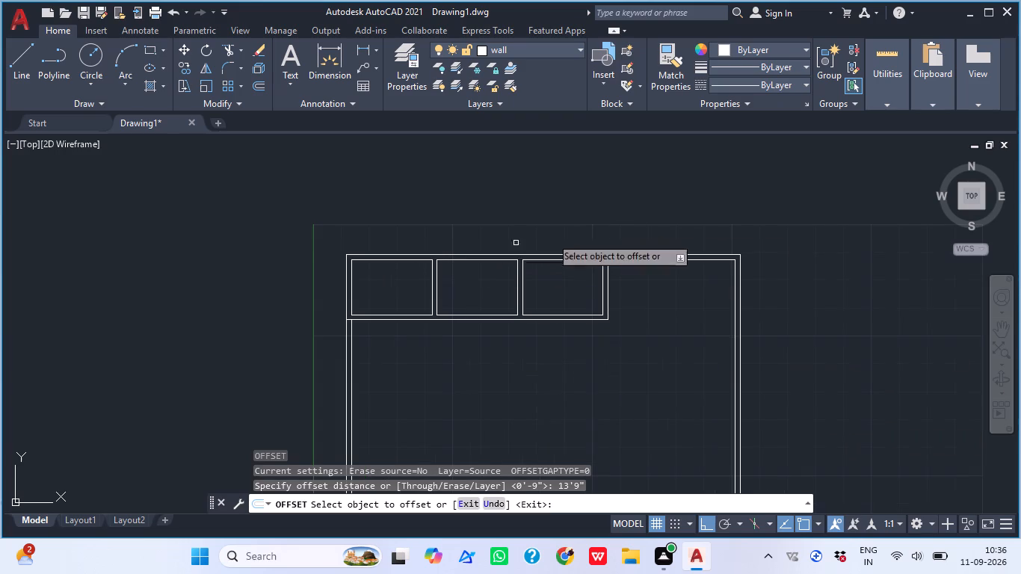
scroll(638, 256, "up", 3)
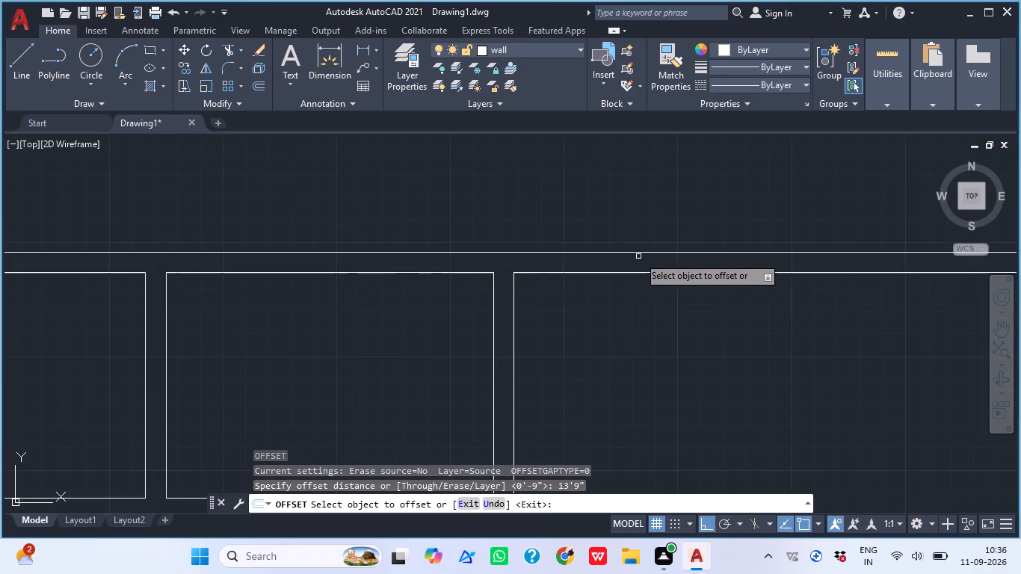
left_click(648, 272)
scroll(647, 271, "down", 4)
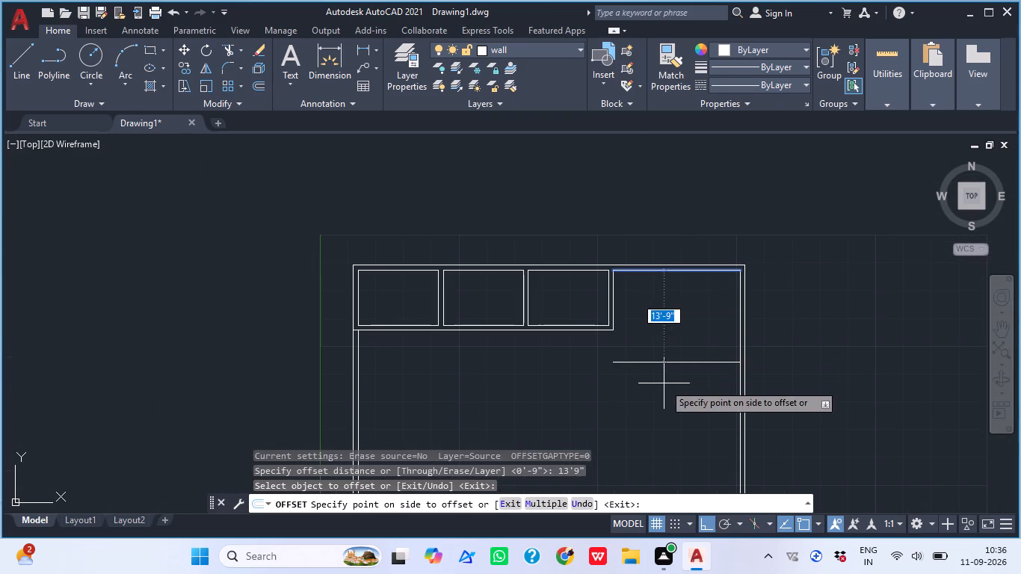
left_click(666, 389)
type("ex")
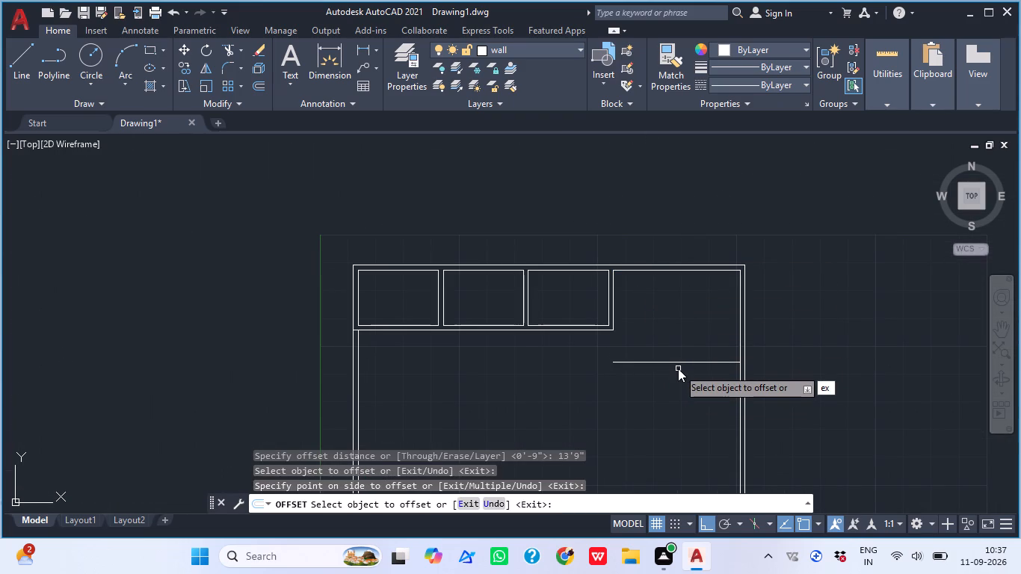
key("Escape")
key("Escape")
Extend the new horizontal line across the plan to the inner line of the outer left wall.
type("ex")
key("space")
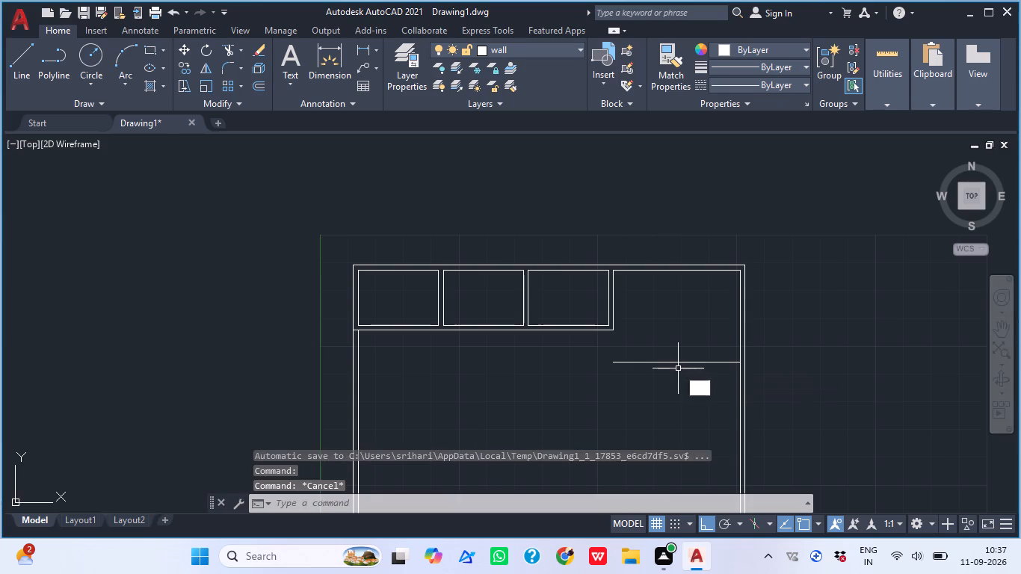
left_click(659, 341)
left_click(629, 398)
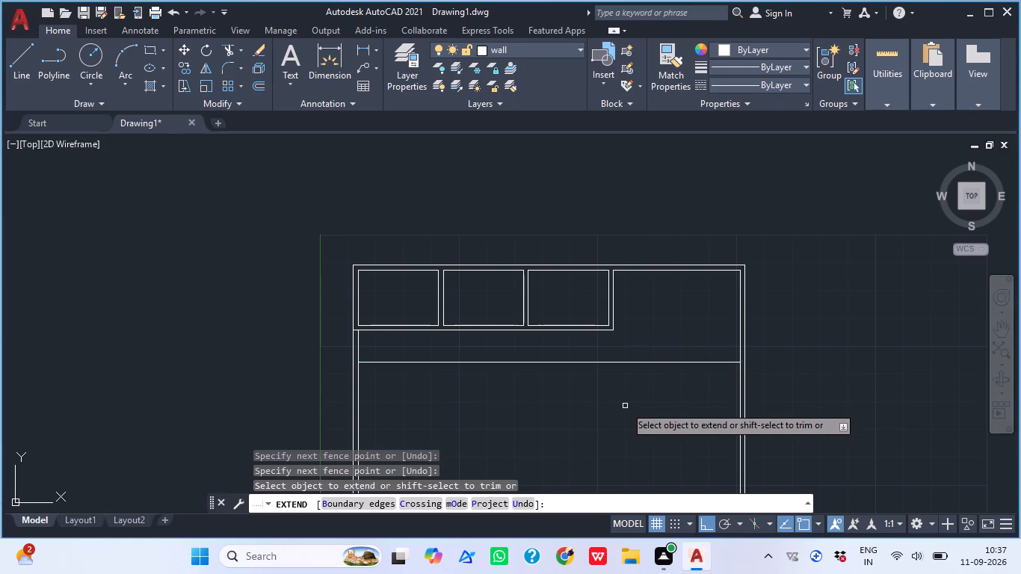
key("space")
Offset the new horizontal line below the three upper rooms 9" downward to form a wall.
type("o")
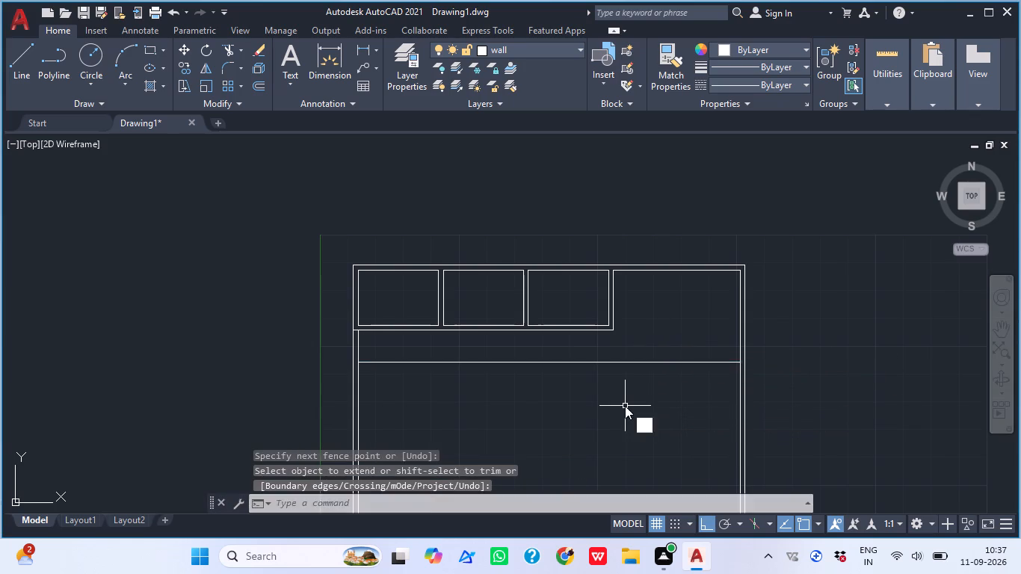
key("space")
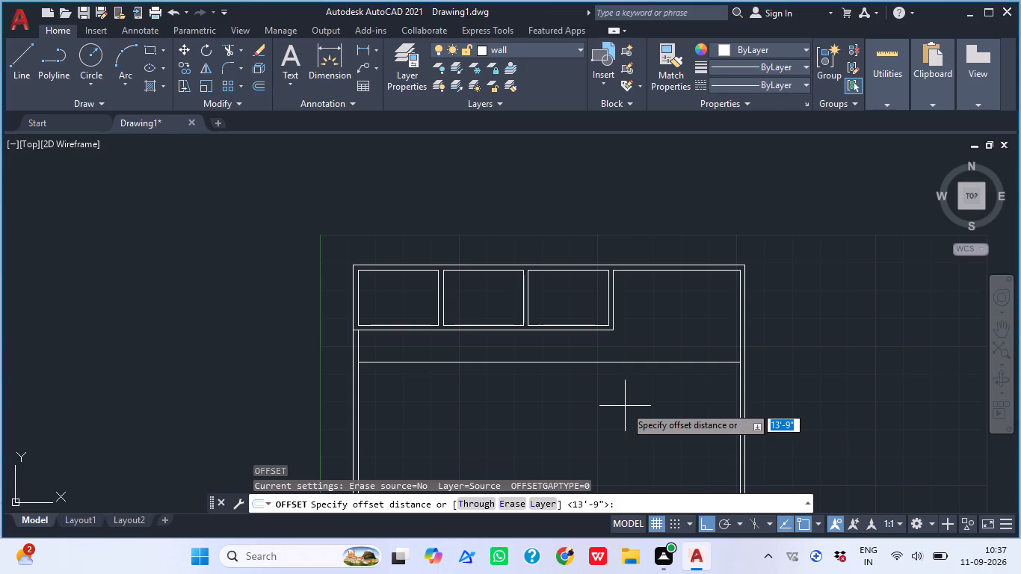
type("9\"")
key("Return")
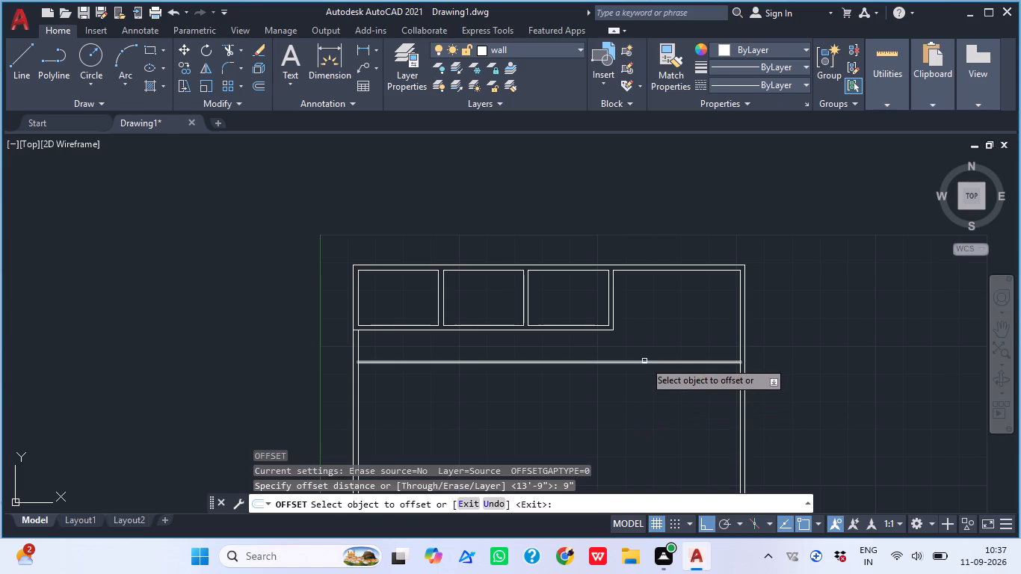
left_click(644, 361)
left_click(647, 407)
scroll(509, 411, "up", 2)
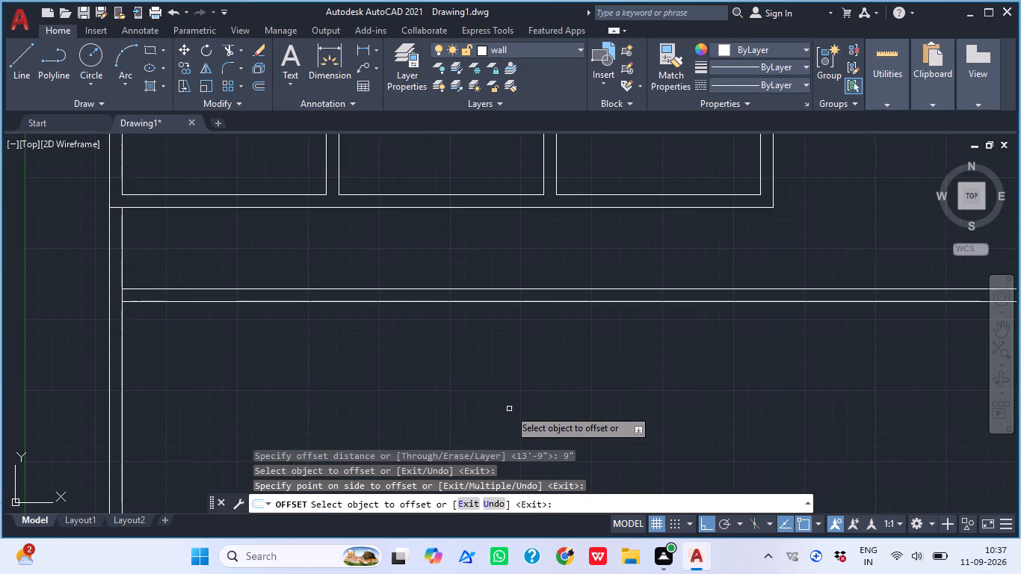
scroll(509, 409, "down", 1)
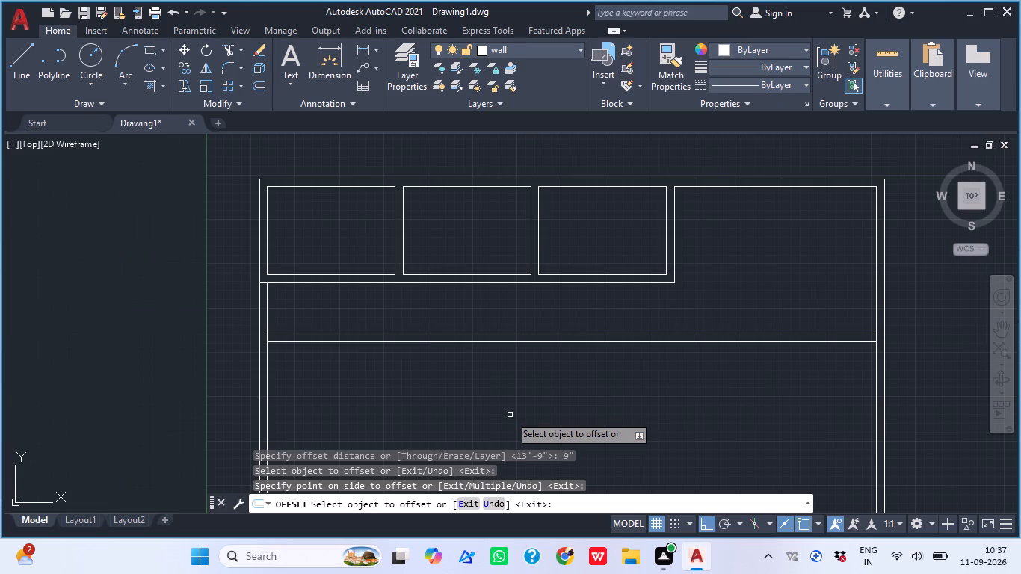
middle_click(351, 364)
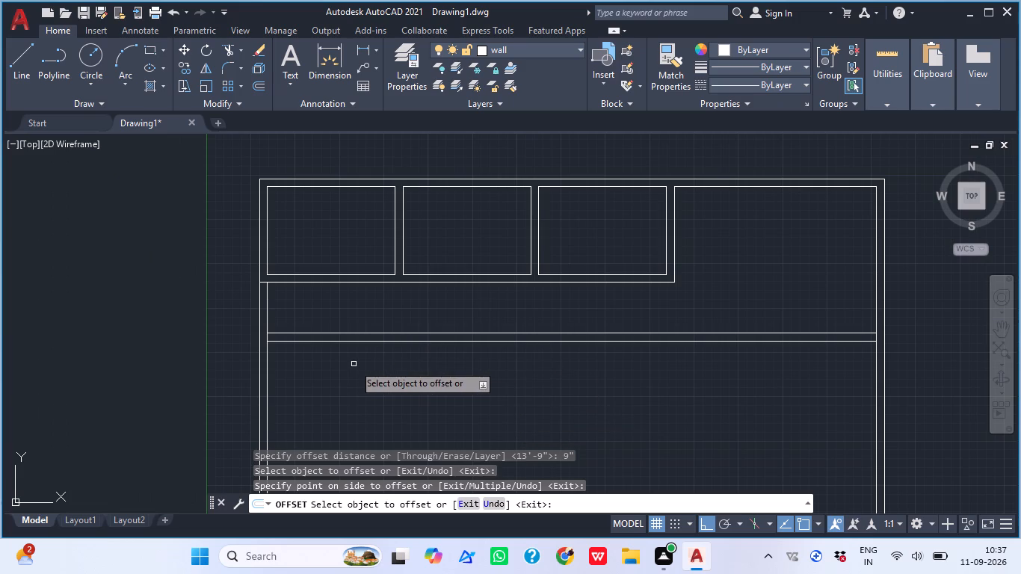
key("Escape")
Offset the outer left wall's inner line below the upper rooms 12'3" to the right.
type("o")
key("space")
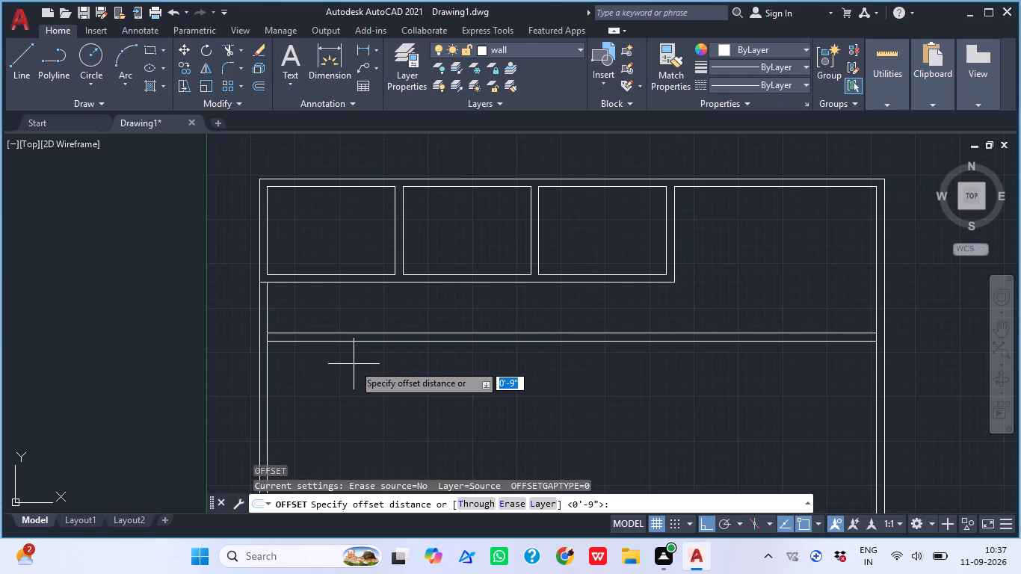
type("12")
key("apostrophe")
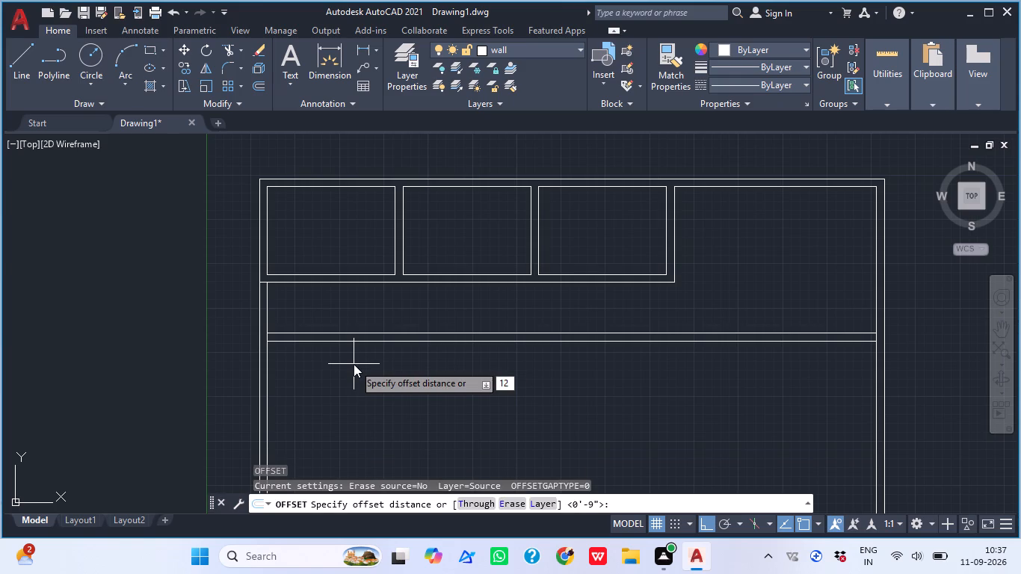
type("3\"")
key("Return")
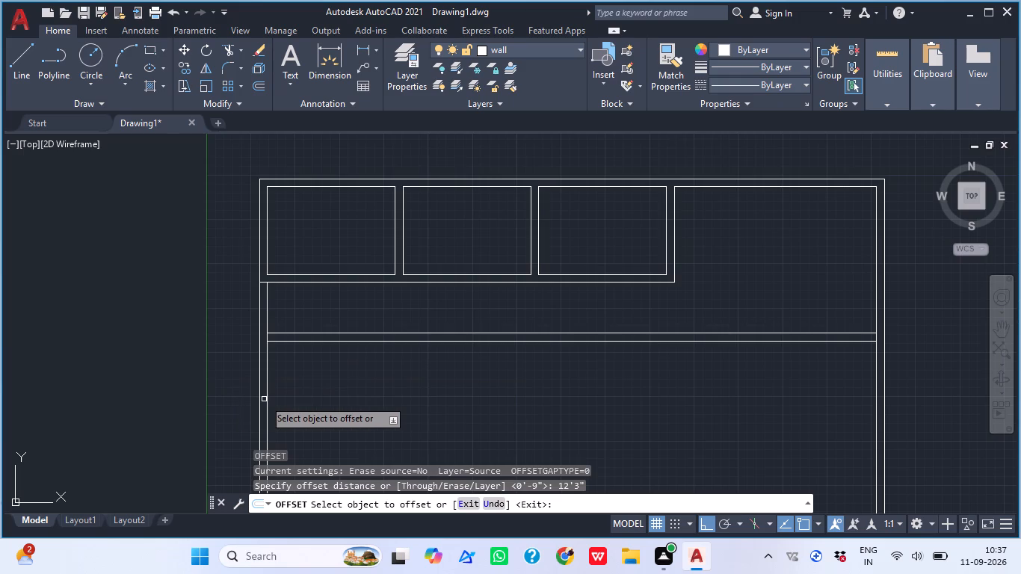
scroll(264, 399, "up", 3)
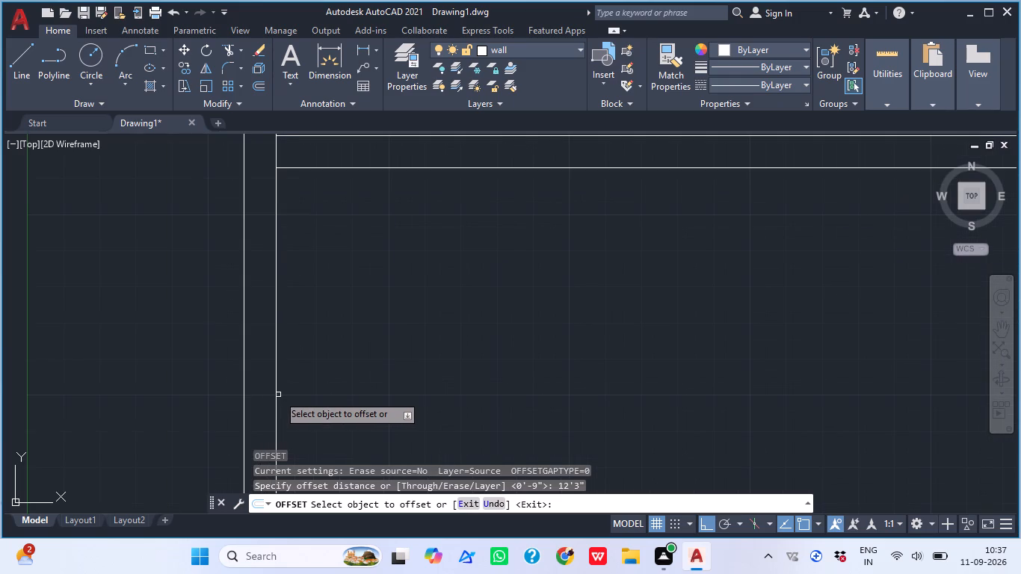
left_click(275, 392)
scroll(275, 392, "down", 5)
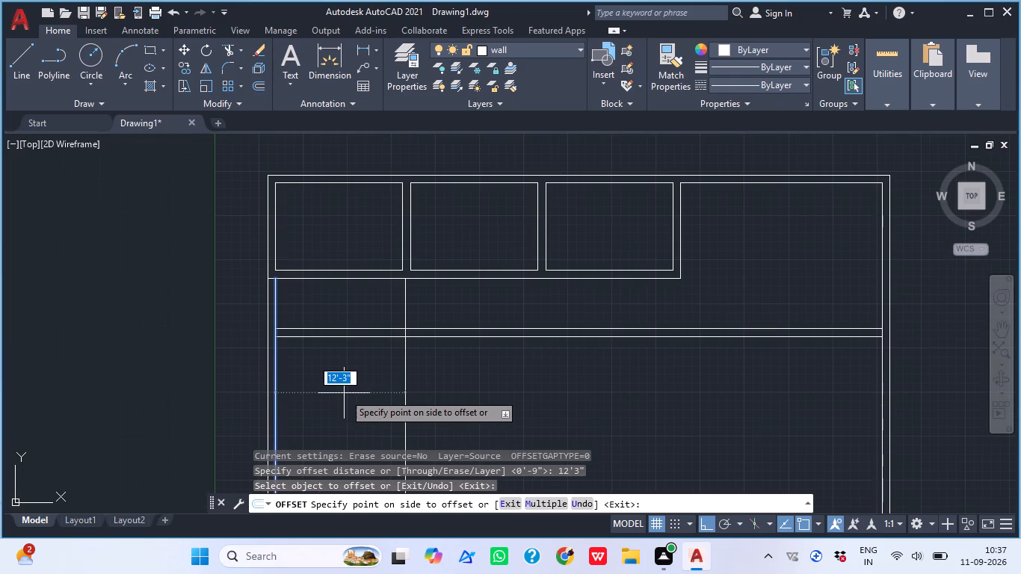
left_click(344, 393)
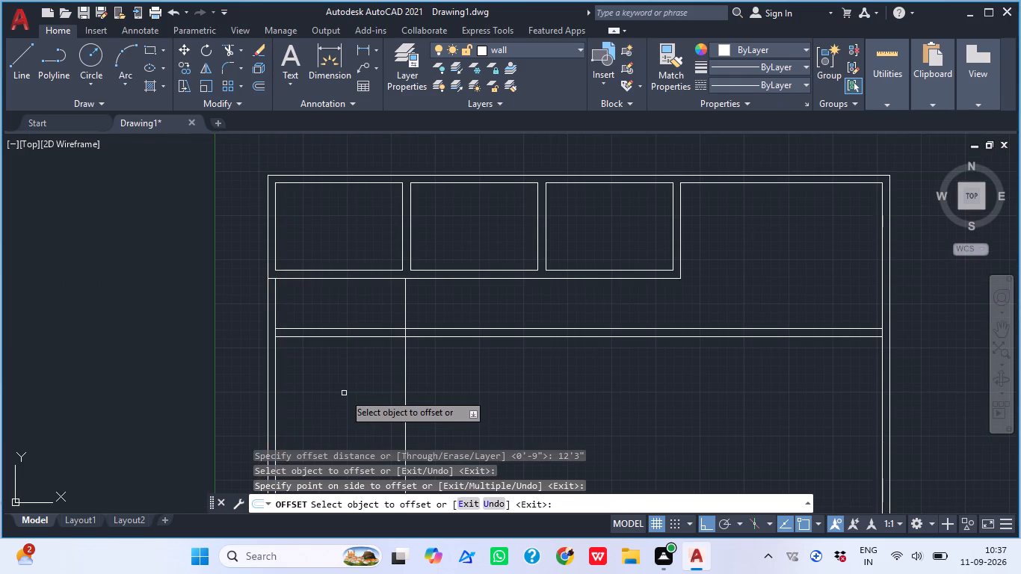
scroll(399, 386, "up", 1)
key("space")
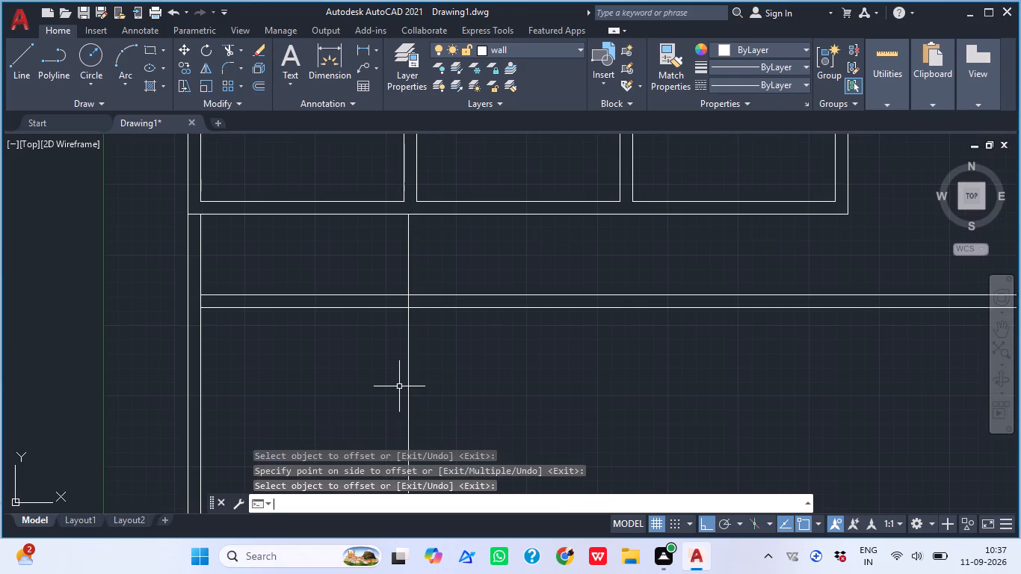
Offset the new vertical line 9" to the right to form the interior wall's thickness.
key("space")
type("9\"")
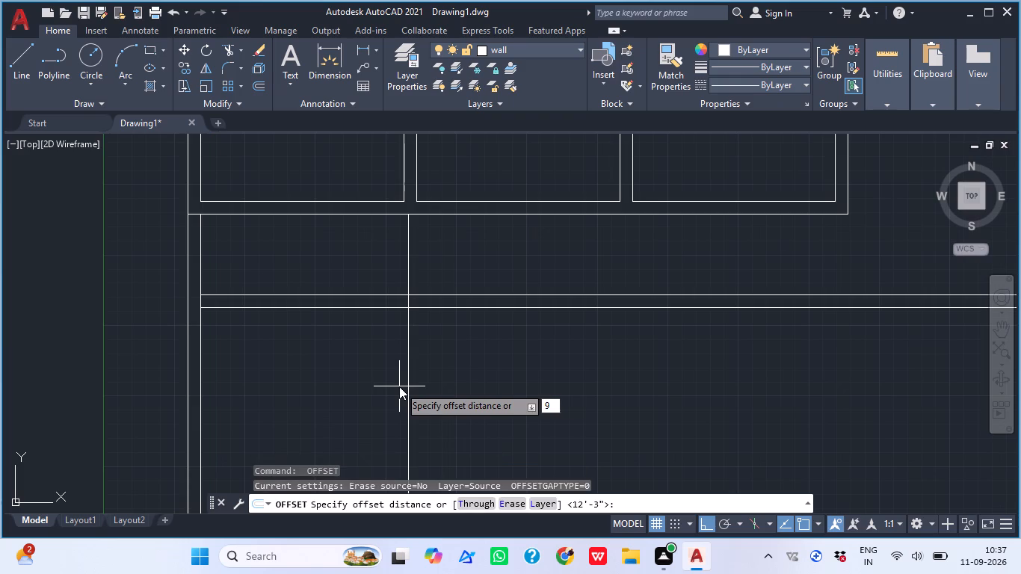
key("Return")
scroll(451, 376, "up", 2)
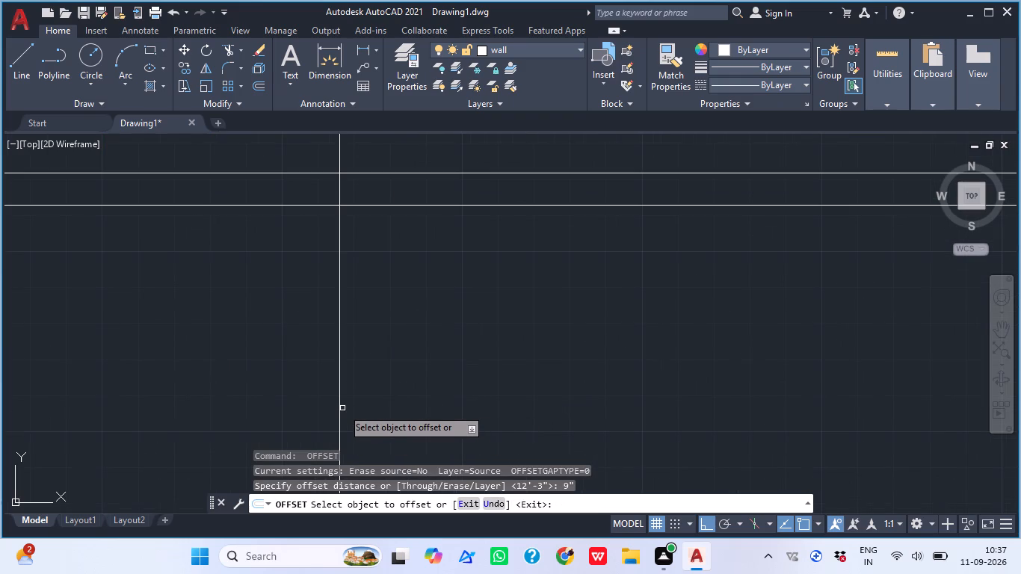
left_click(339, 400)
left_click(439, 409)
scroll(377, 407, "down", 2)
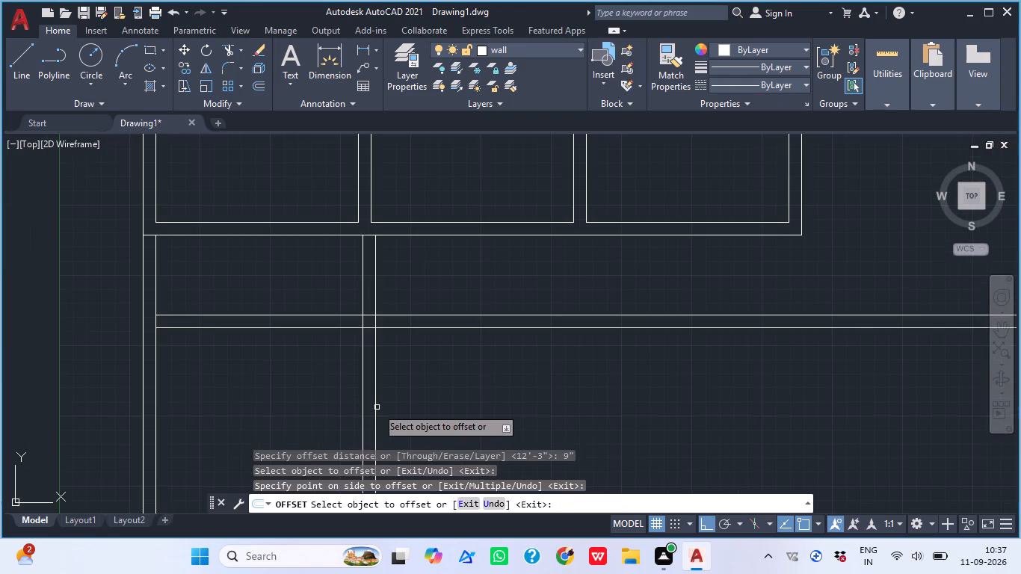
key("Escape")
Trim the new vertical wall above the third horizontal wall, and that horizontal wall left of the vertical one, into a corner.
type("tr")
key("space")
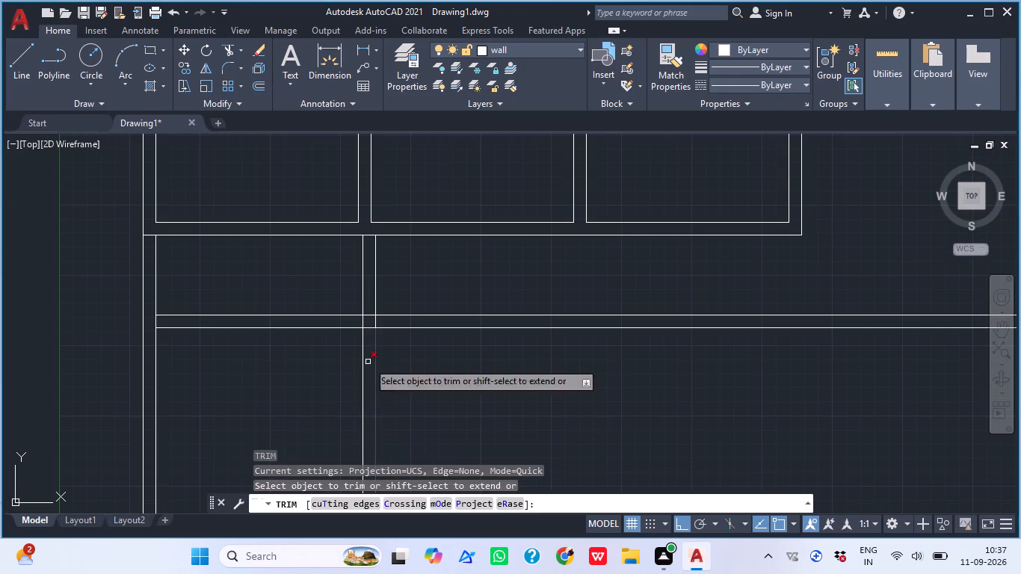
left_click(411, 304)
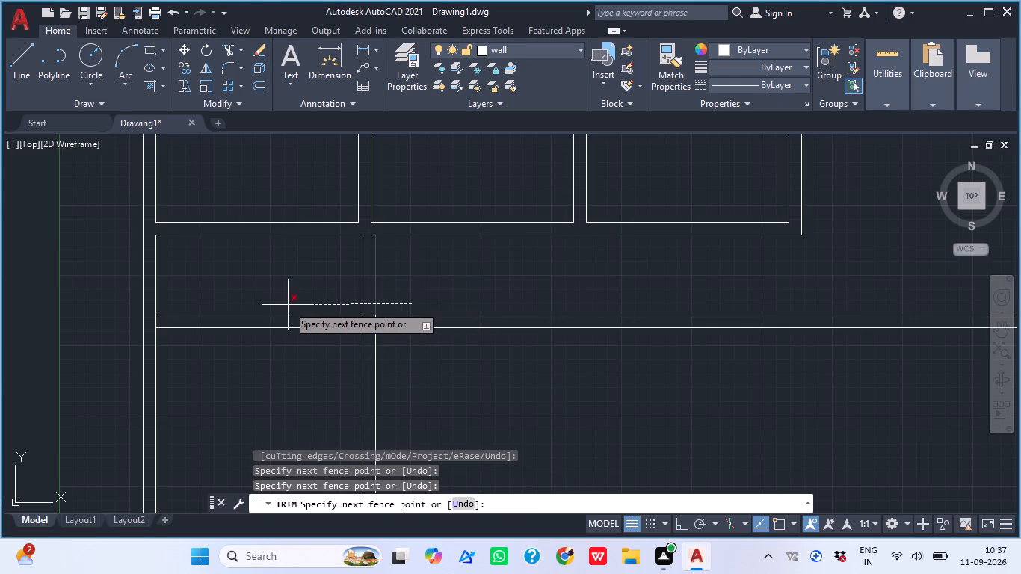
left_click(269, 328)
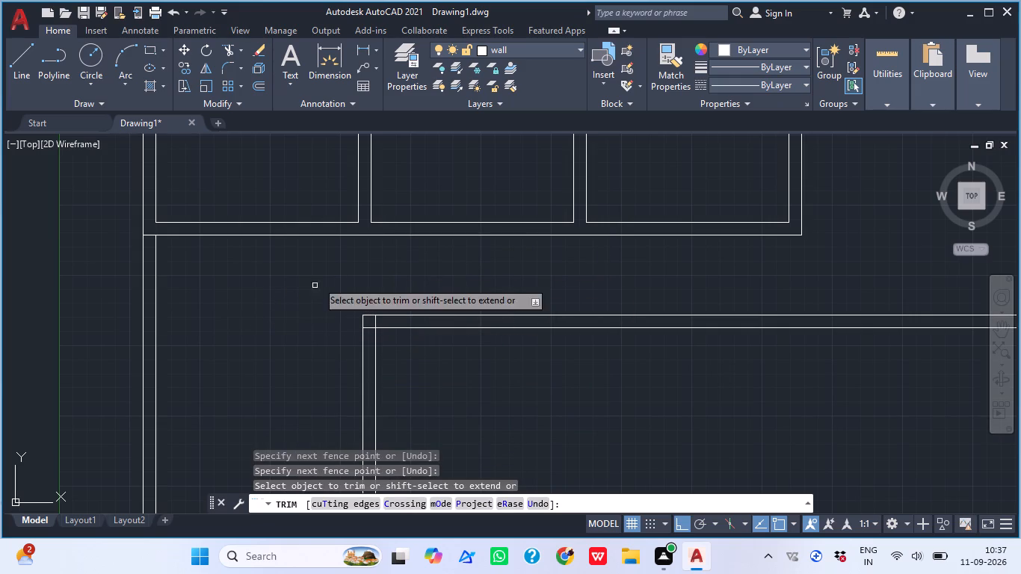
middle_click_drag(432, 432, 110, 325)
scroll(139, 294, "down", 1)
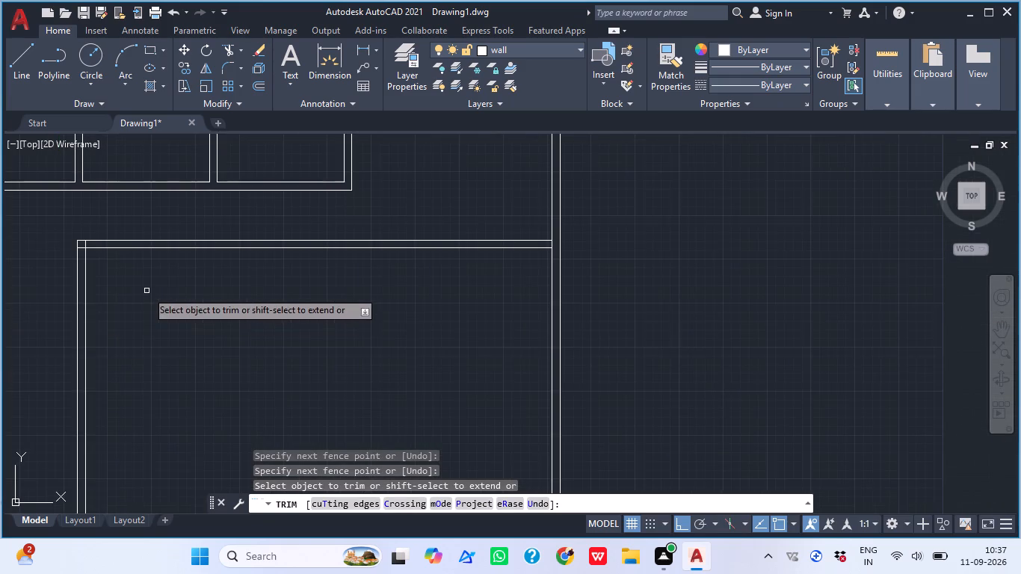
scroll(132, 299, "down", 1)
middle_click_drag(149, 312, 202, 321)
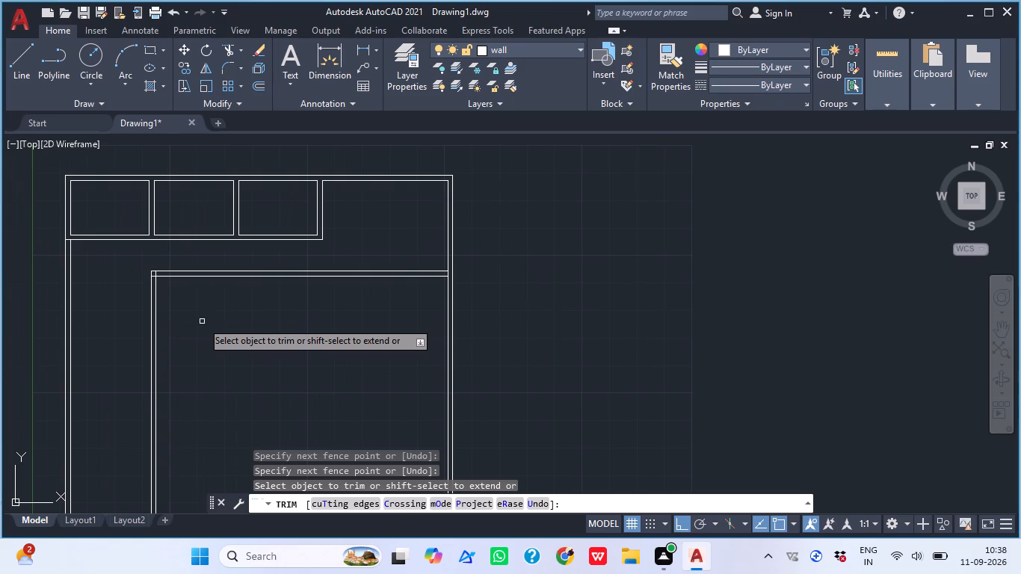
key("Escape")
Offset the third horizontal wall's lower line 12' downward.
type("o")
key("space")
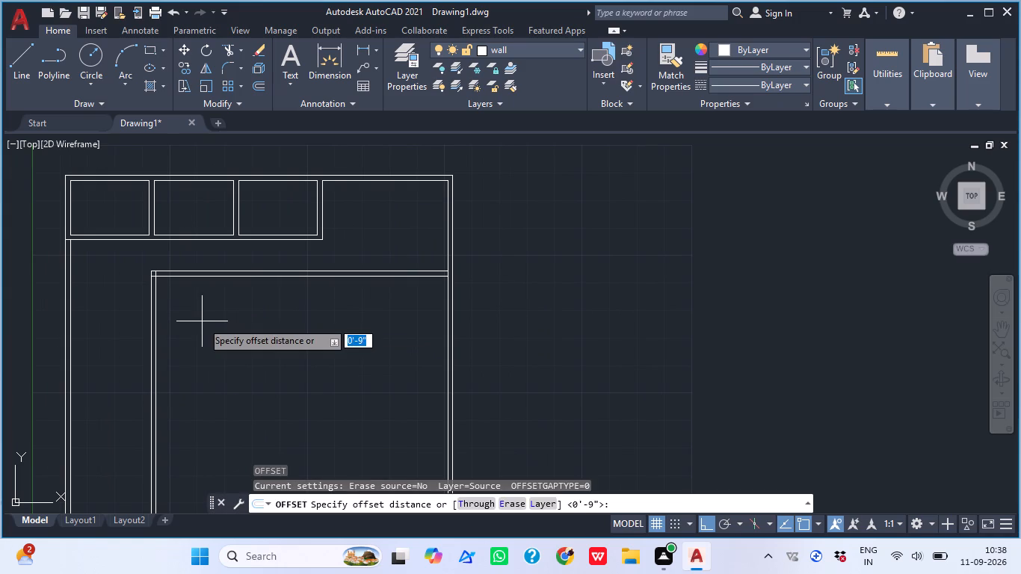
type("12")
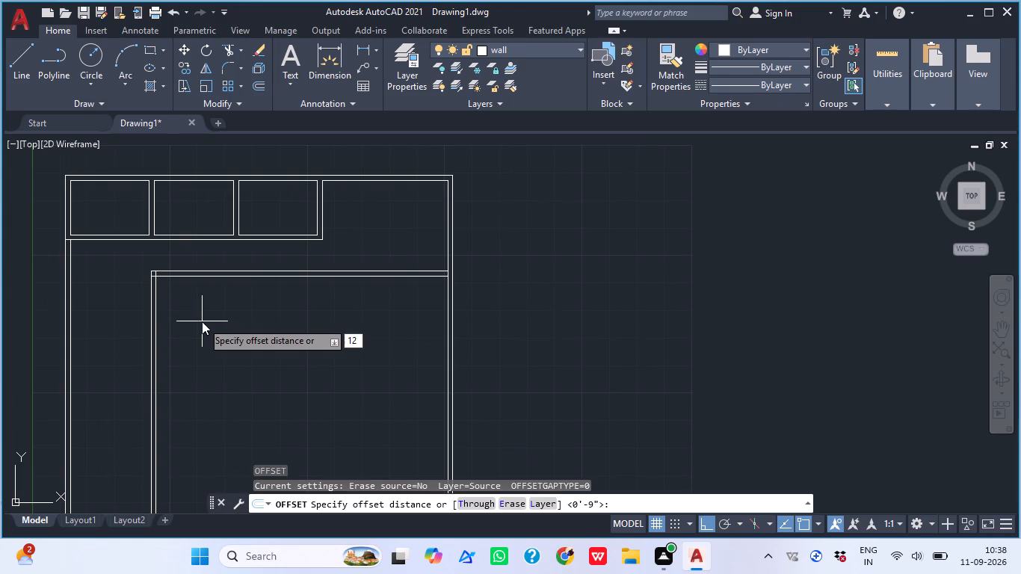
key("apostrophe")
key("Return")
scroll(233, 288, "up", 2)
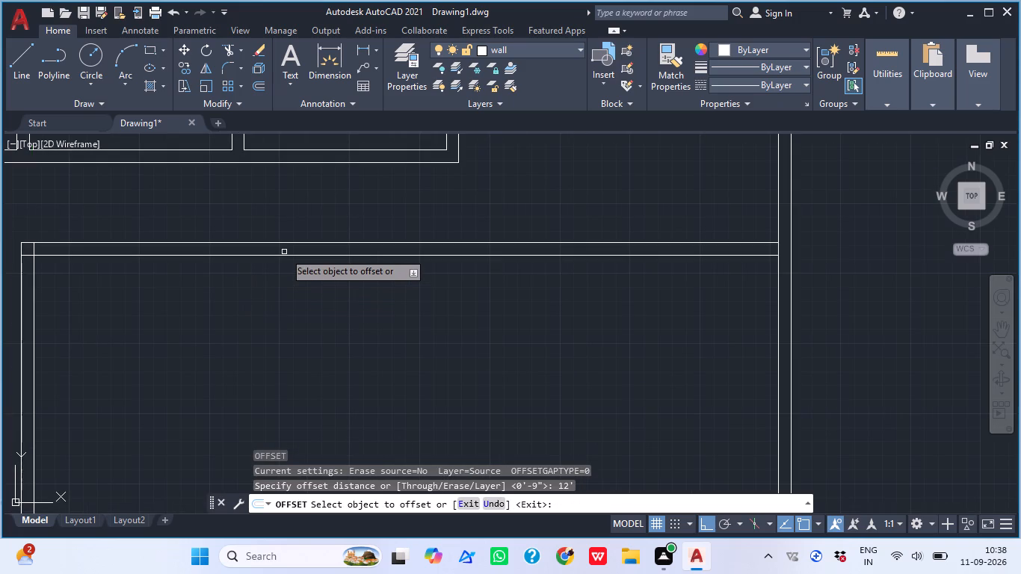
left_click(284, 257)
scroll(284, 257, "down", 3)
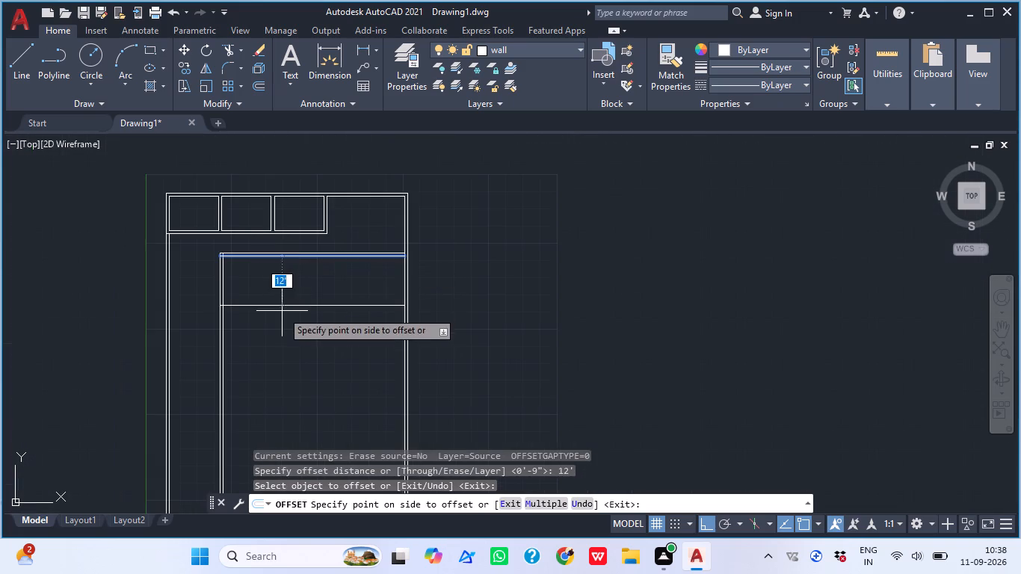
left_click(282, 311)
scroll(282, 311, "up", 2)
key("space")
Offset the new horizontal line 9" downward to form the fourth horizontal wall.
key("space")
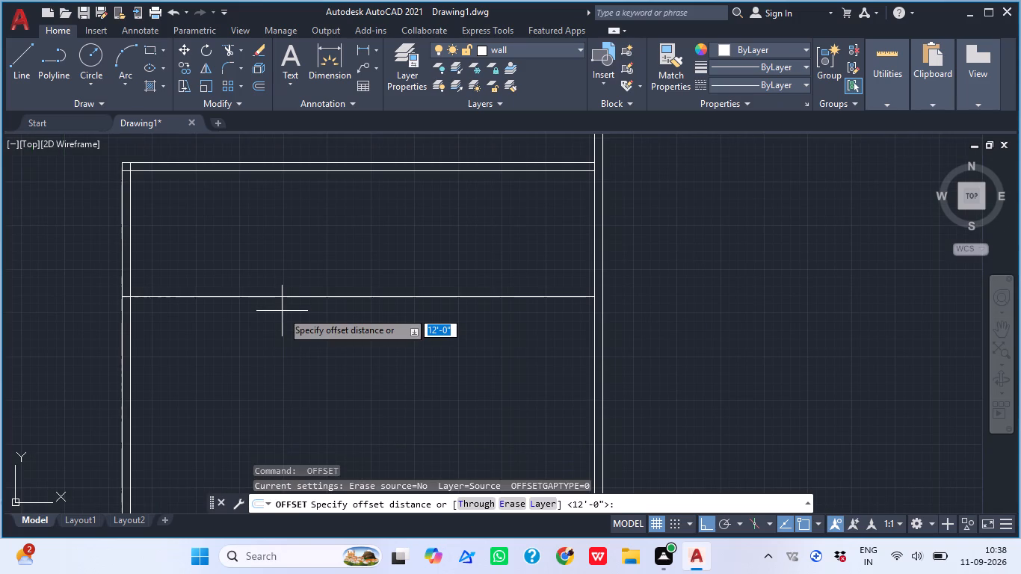
key("9")
key("shift+quotedbl")
key("Return")
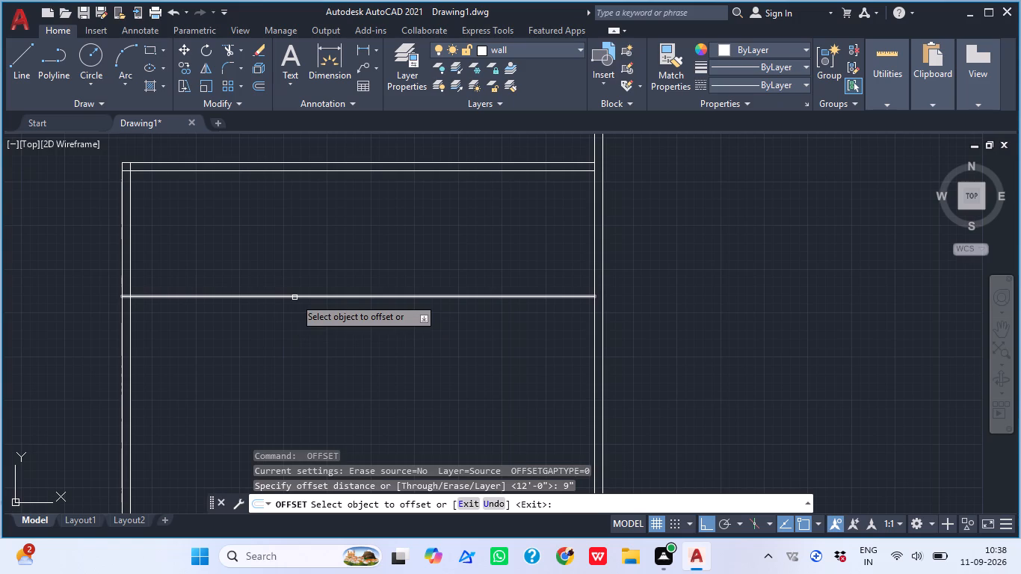
left_click(294, 297)
left_click(283, 334)
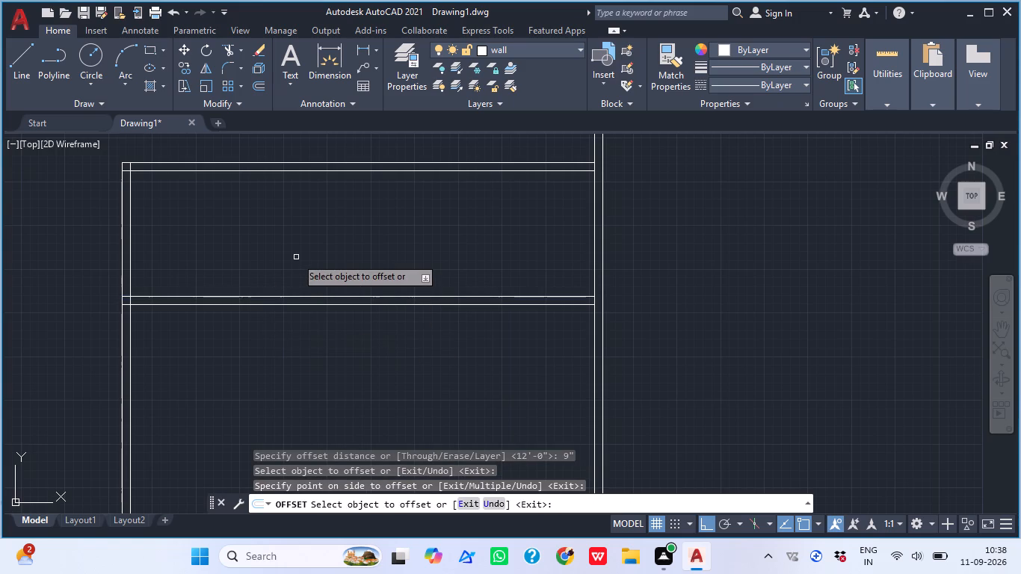
key("Escape")
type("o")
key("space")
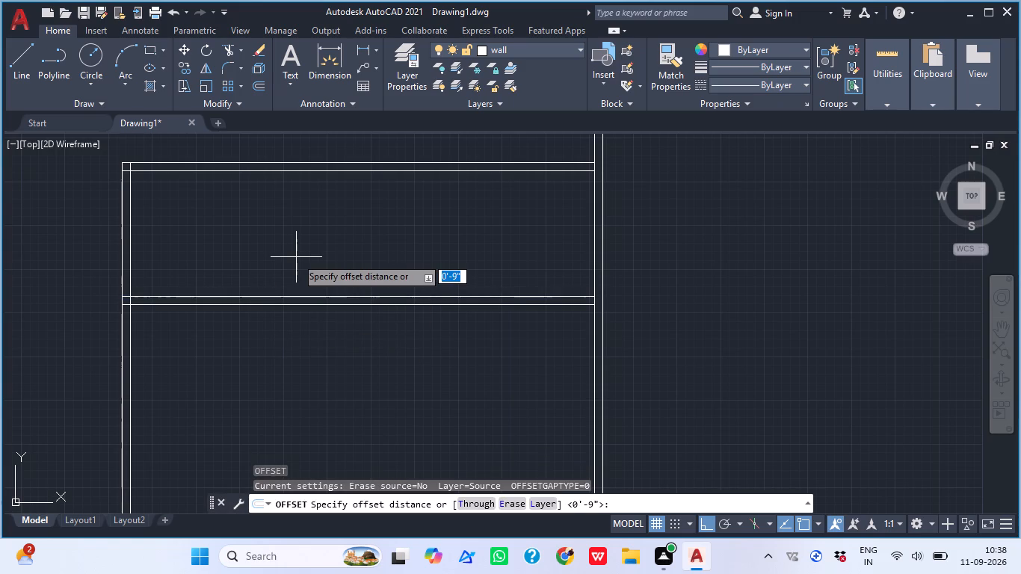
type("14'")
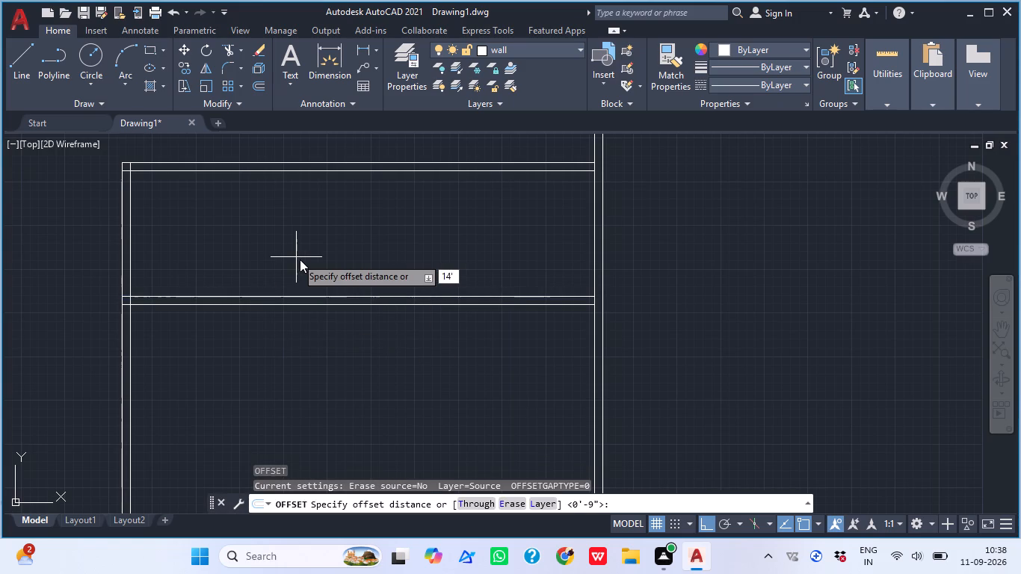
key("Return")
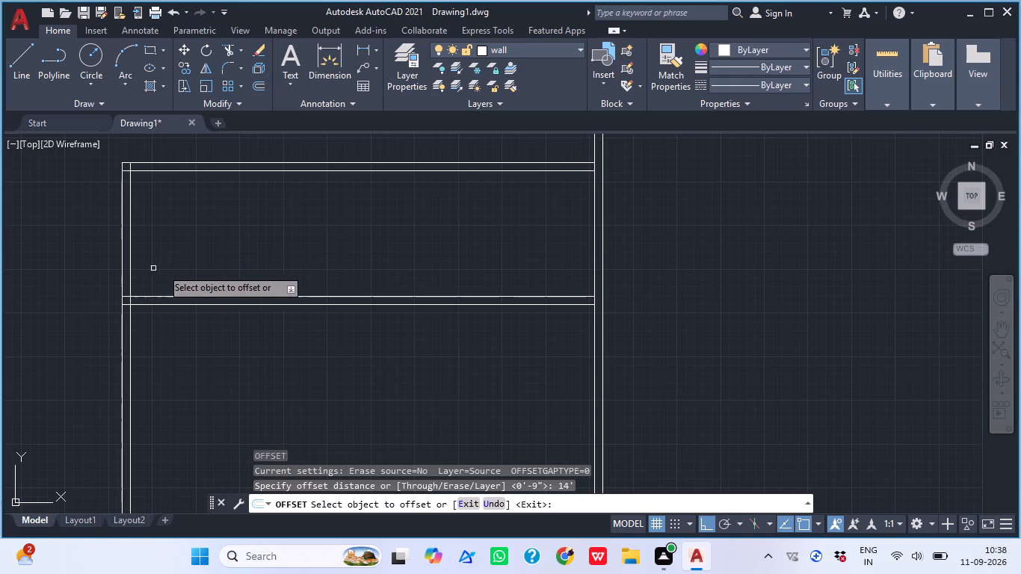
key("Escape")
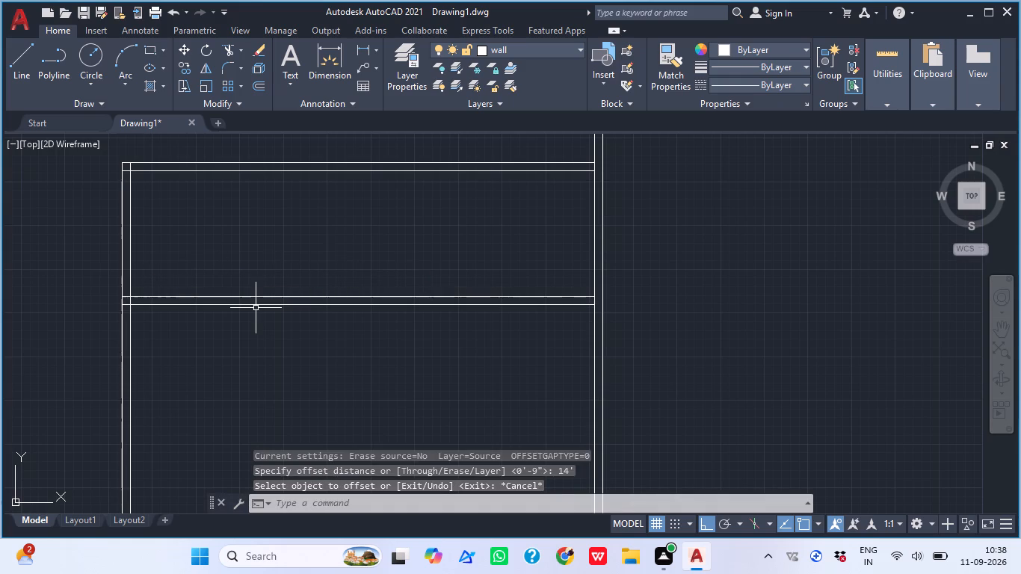
Trim the overlapping lines where the fourth horizontal wall meets the interior vertical wall, leaving an open T-junction.
type("tr")
key("space")
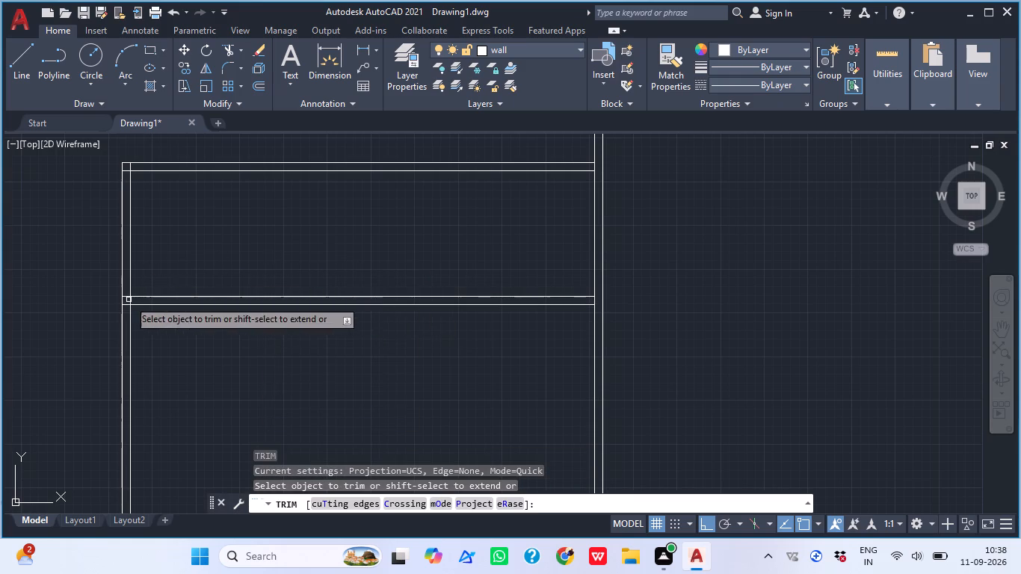
scroll(129, 300, "up", 3)
left_click(135, 281)
key("ctrl+z")
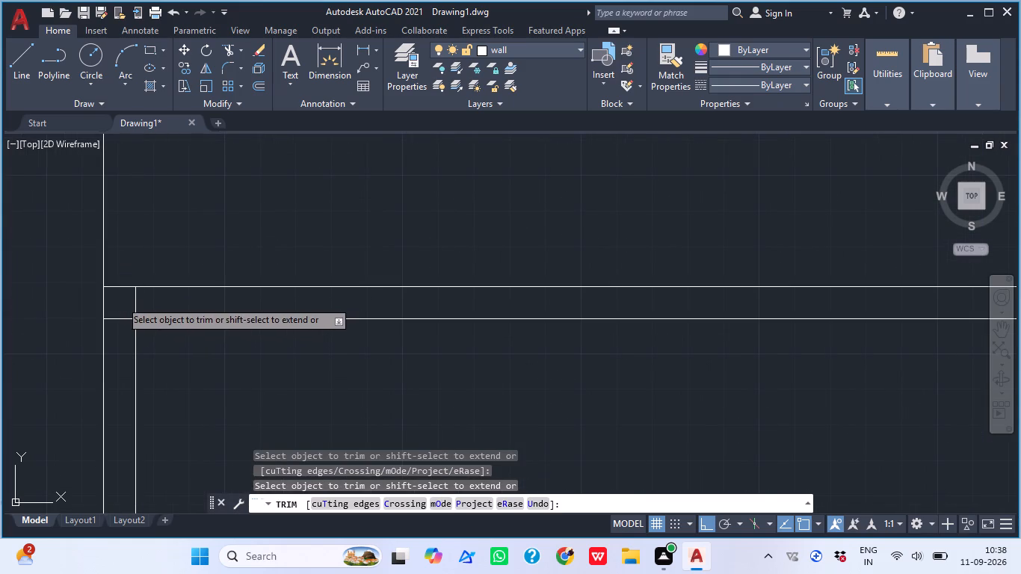
scroll(133, 292, "up", 3)
left_click(93, 302)
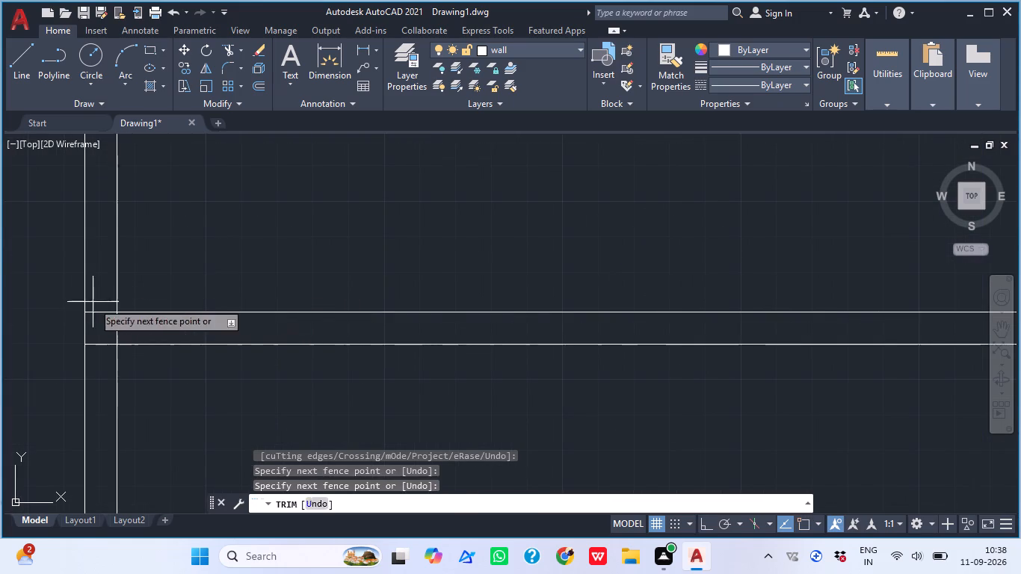
left_click(126, 339)
left_click(102, 322)
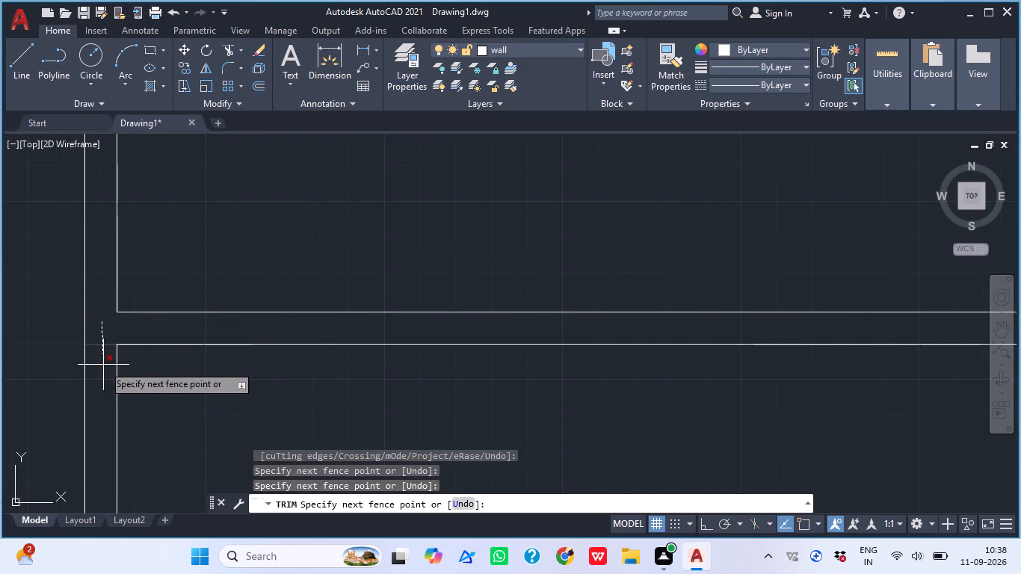
left_click(103, 365)
Trim the right outer wall's inner line between the faces of the fourth and third horizontal walls to open both junctions.
scroll(102, 338, "down", 4)
scroll(423, 335, "up", 4)
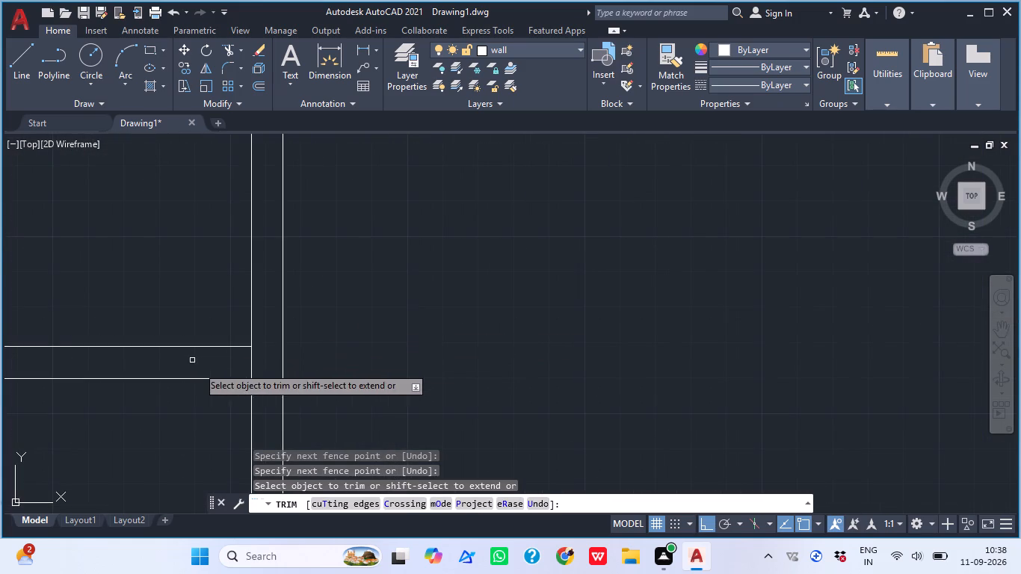
left_click(235, 368)
left_click(264, 357)
scroll(260, 354, "down", 2)
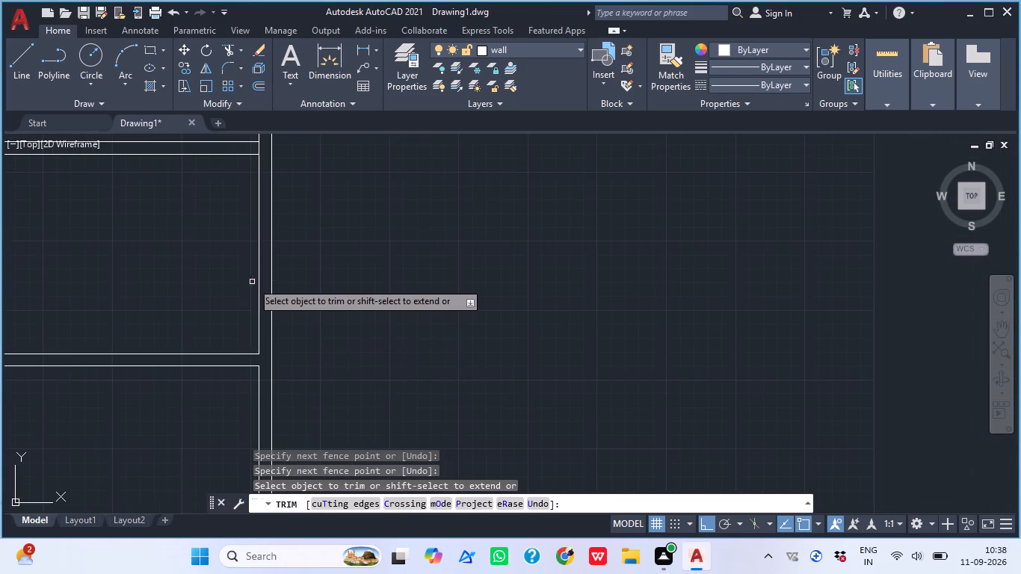
middle_click_drag(269, 316, 303, 448)
scroll(289, 398, "down", 1)
scroll(294, 339, "up", 4)
left_click(278, 389)
left_click(342, 390)
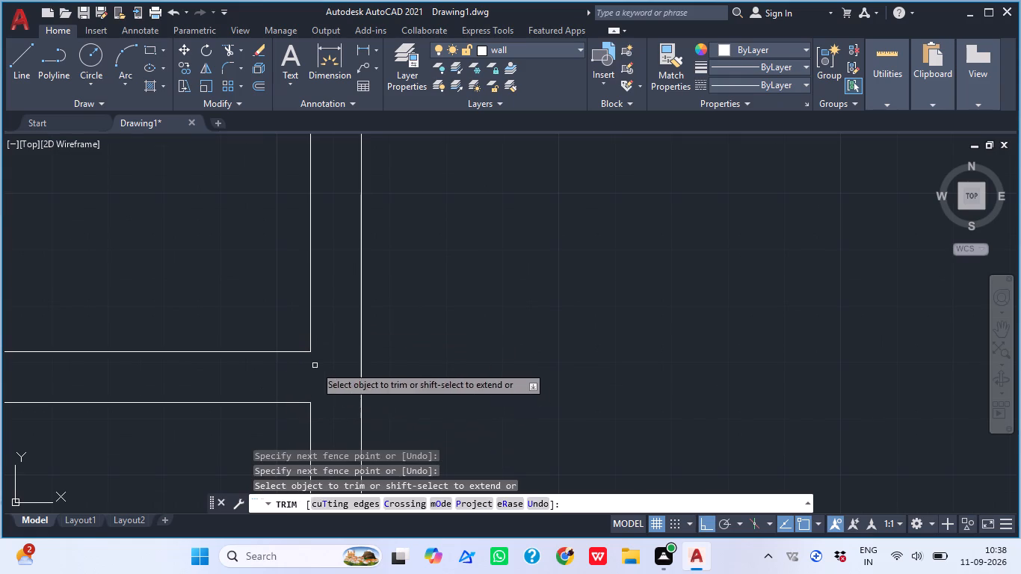
Trim the overlapping inner lines at the corner between the third horizontal wall and the interior vertical wall.
scroll(357, 365, "down", 6)
scroll(244, 359, "up", 8)
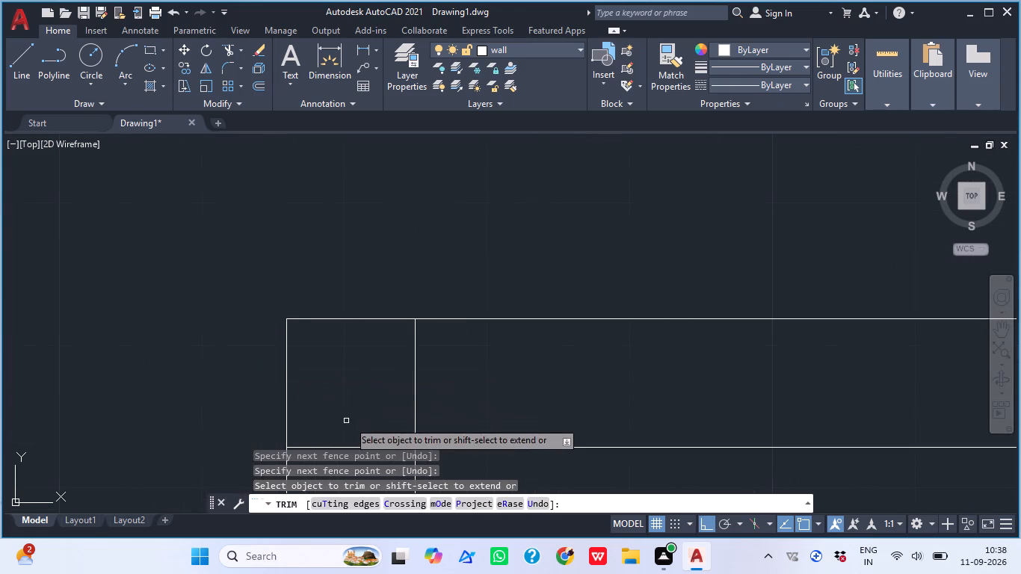
left_click(348, 421)
left_click(440, 371)
left_click(416, 359)
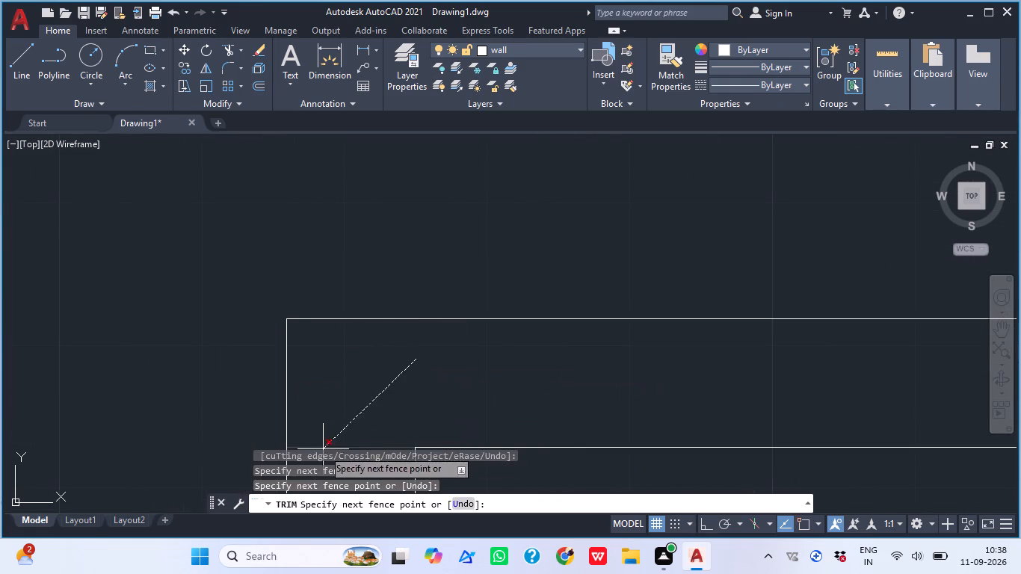
left_click(318, 479)
scroll(316, 389, "down", 4)
middle_click_drag(345, 382, 268, 293)
scroll(266, 305, "up", 1)
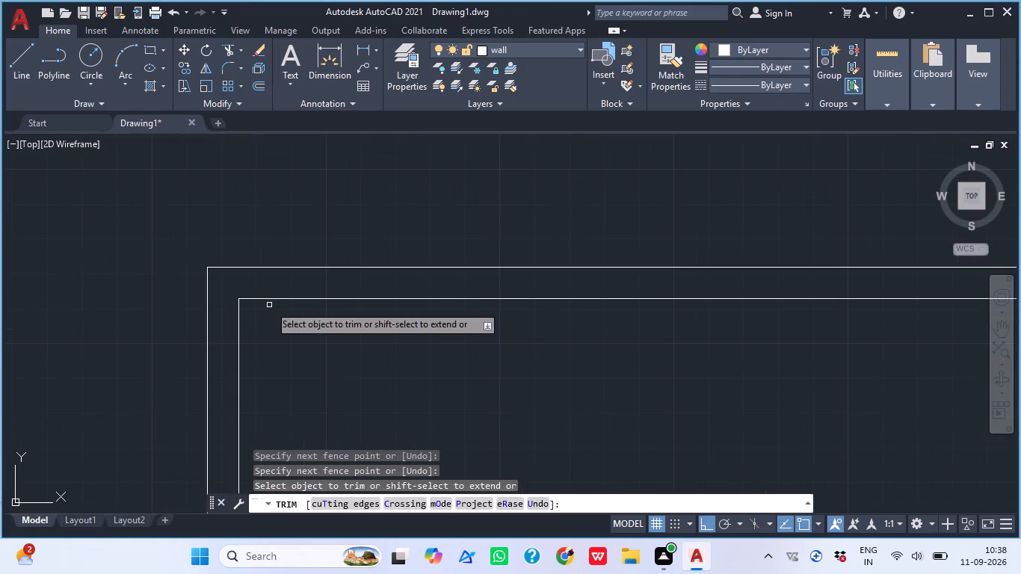
scroll(255, 260, "down", 2)
scroll(309, 329, "down", 2)
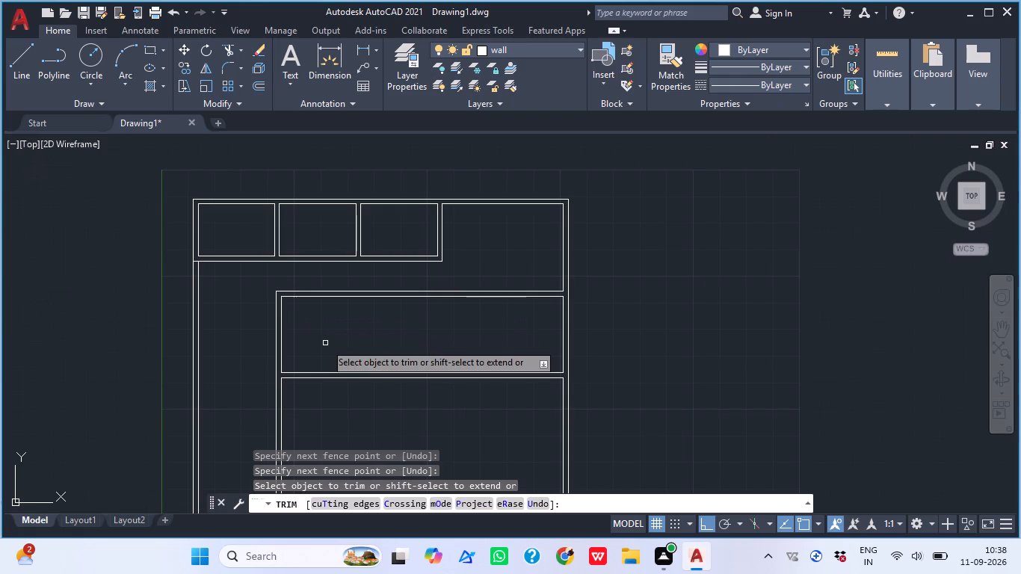
key("Escape")
Offset the interior vertical wall's inner line 14' to the right, between the third and fourth horizontal walls.
type("o")
key("space")
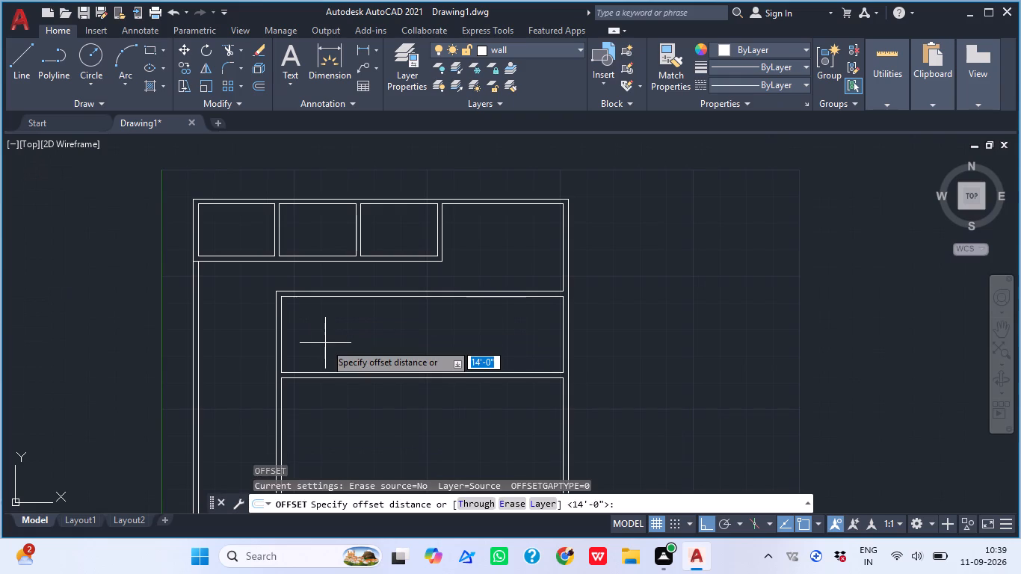
type("14")
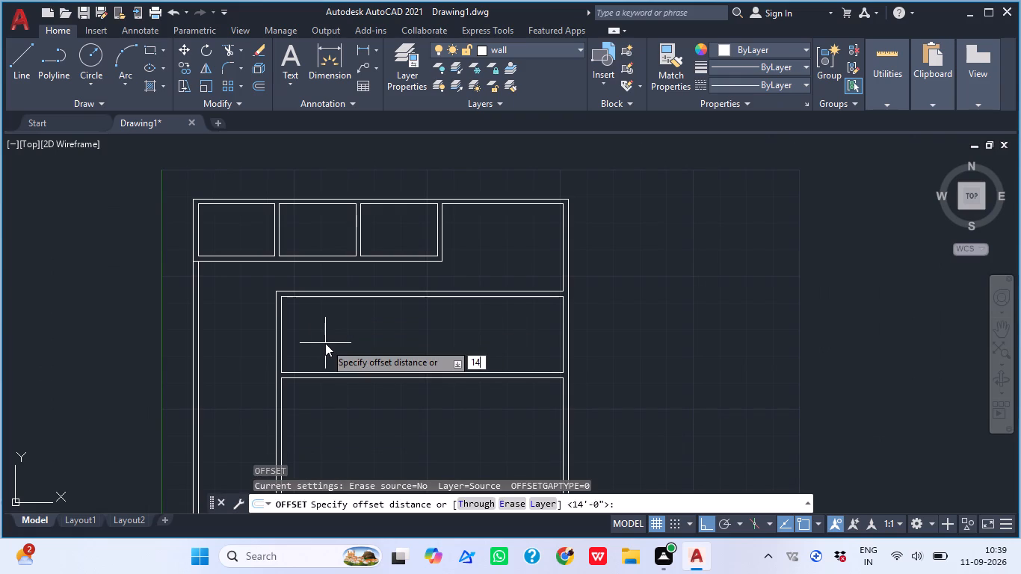
key("apostrophe")
key("Return")
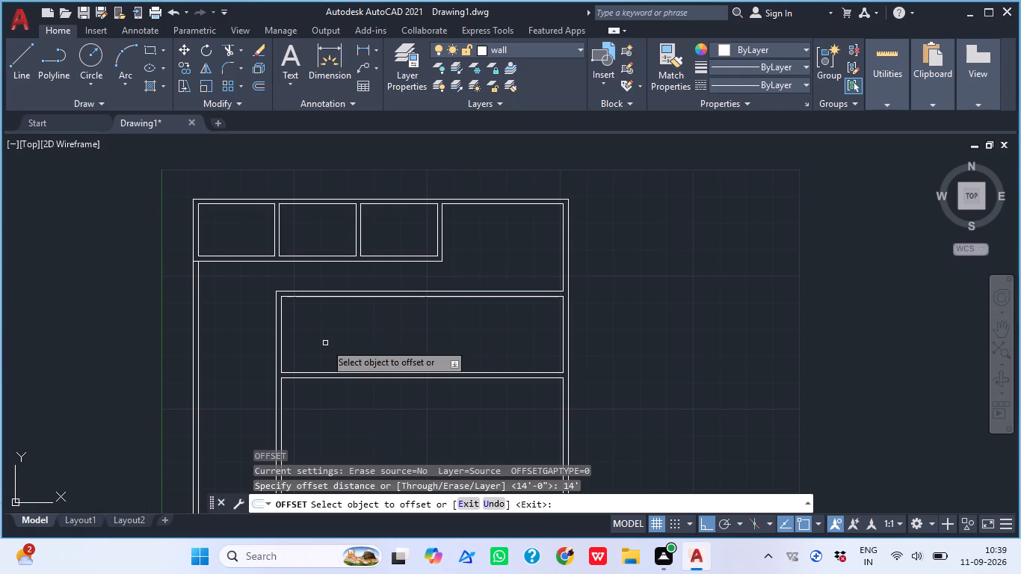
scroll(324, 391, "up", 2)
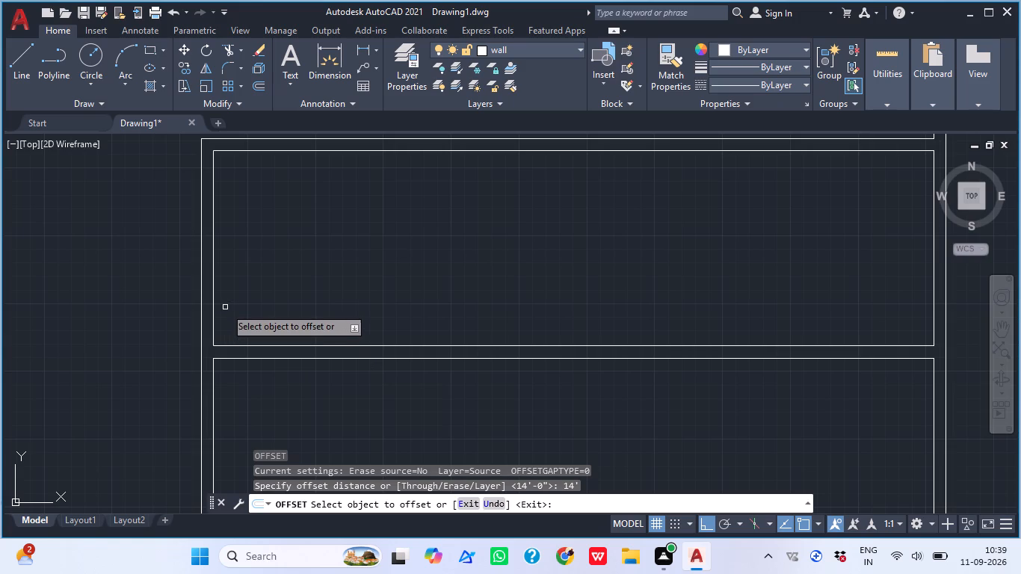
left_click(212, 319)
left_click(411, 345)
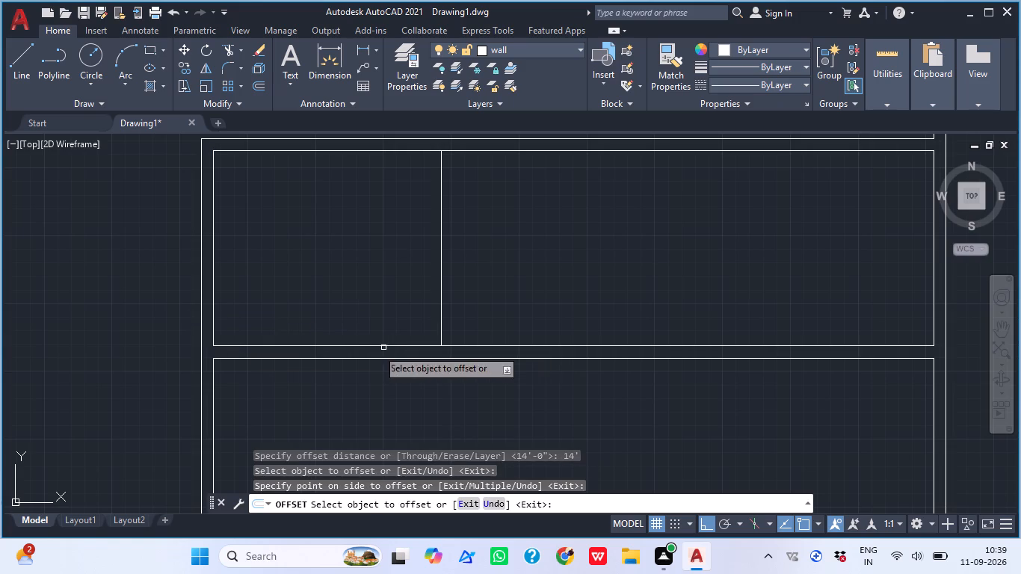
key("space")
Offset the new vertical line 9" to the right to form the first partition wall's thickness.
key("space")
type("9\"")
key("Return")
scroll(444, 249, "up", 1)
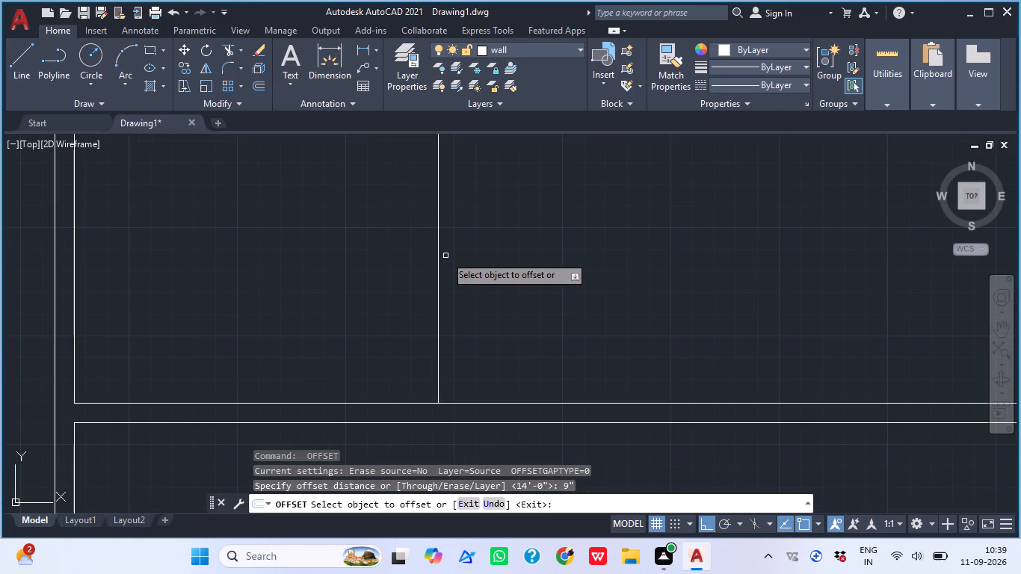
left_click(437, 281)
left_click(515, 286)
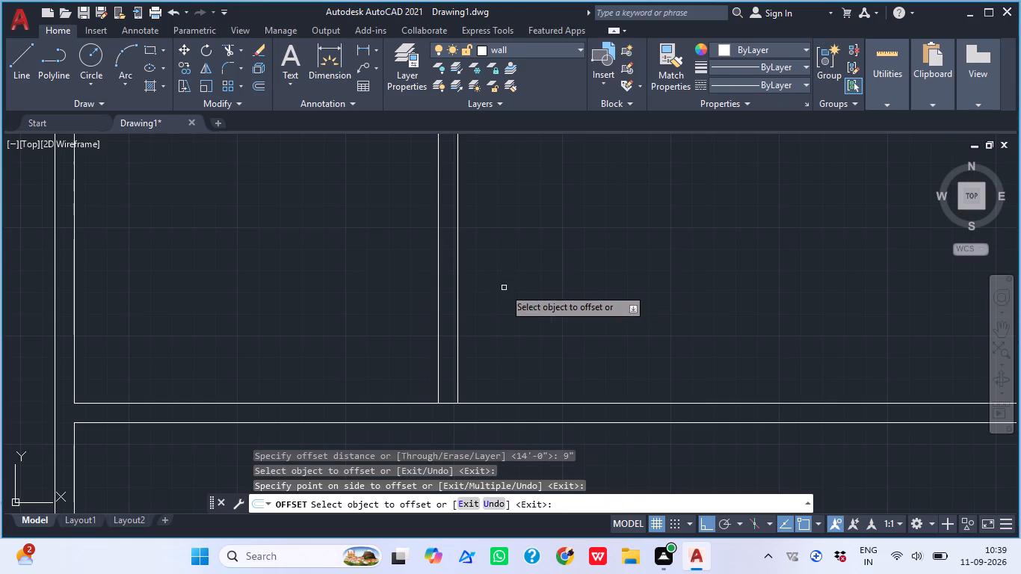
middle_click_drag(573, 326, 430, 341)
scroll(454, 336, "up", 1)
key("space")
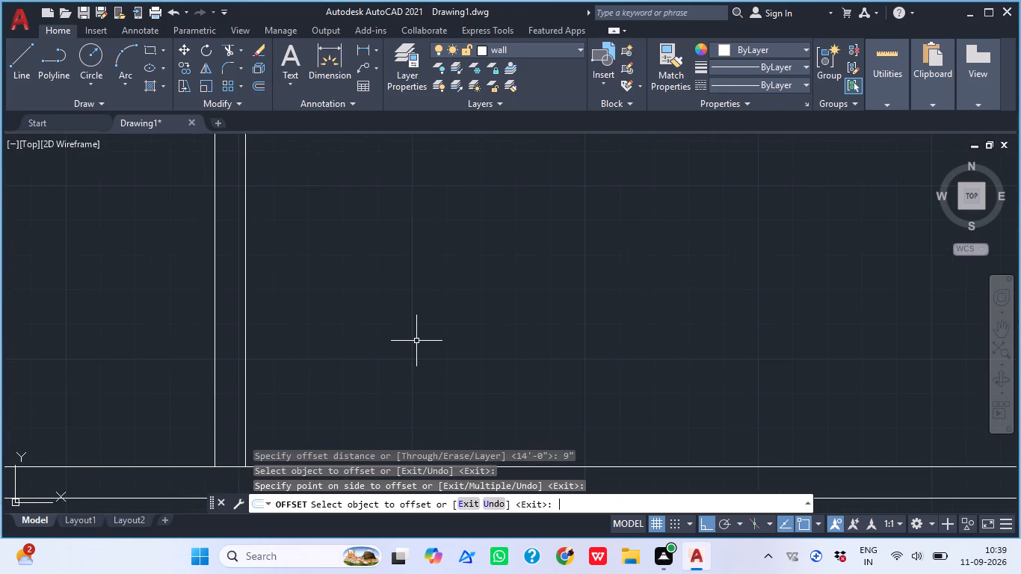
Offset the first partition's right line 11'6" to the right to set the second room's width.
key("space")
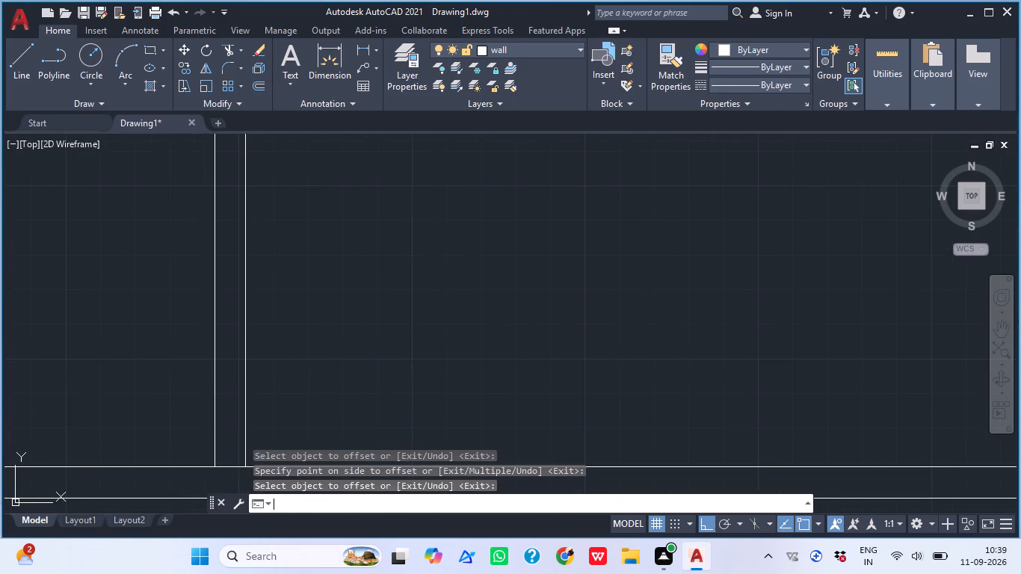
type("11")
key("apostrophe")
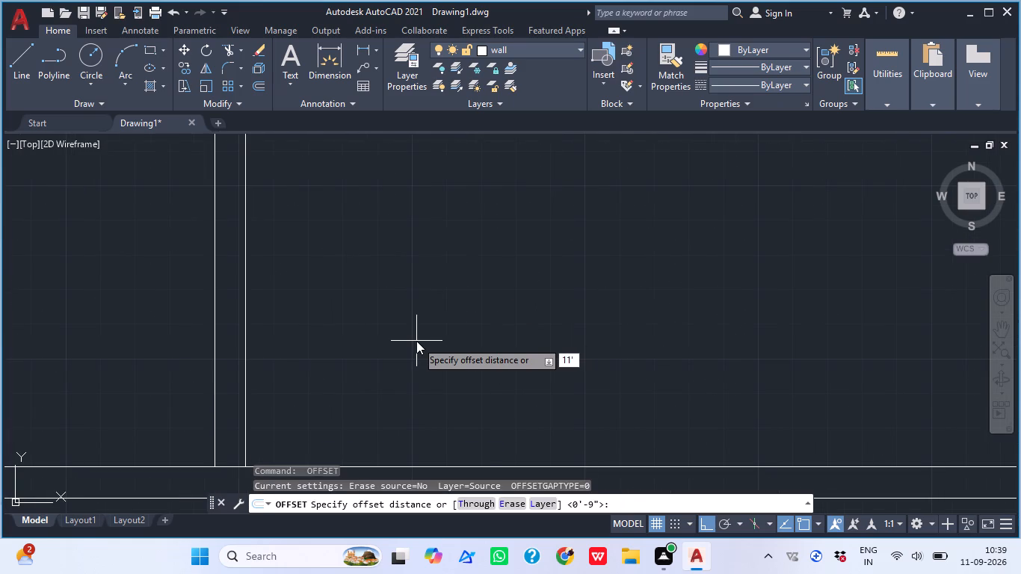
type("6\"")
key("Return")
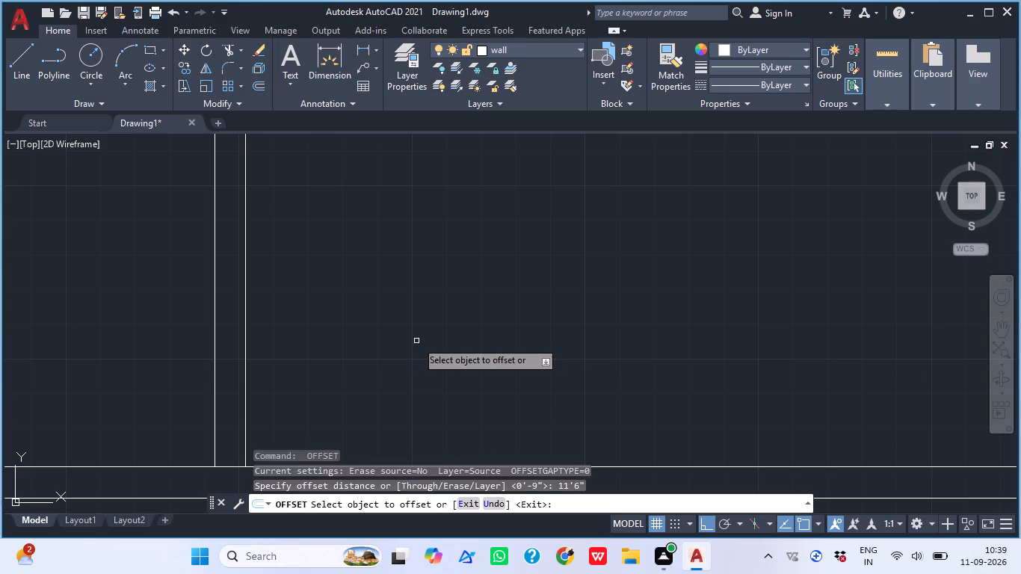
left_click(244, 333)
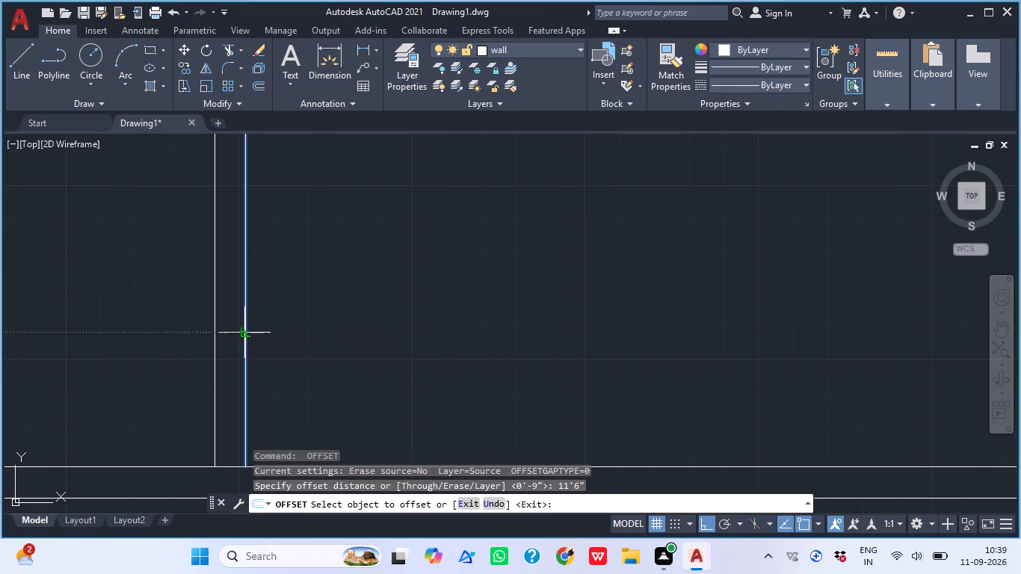
scroll(244, 333, "down", 4)
left_click(338, 325)
key("space")
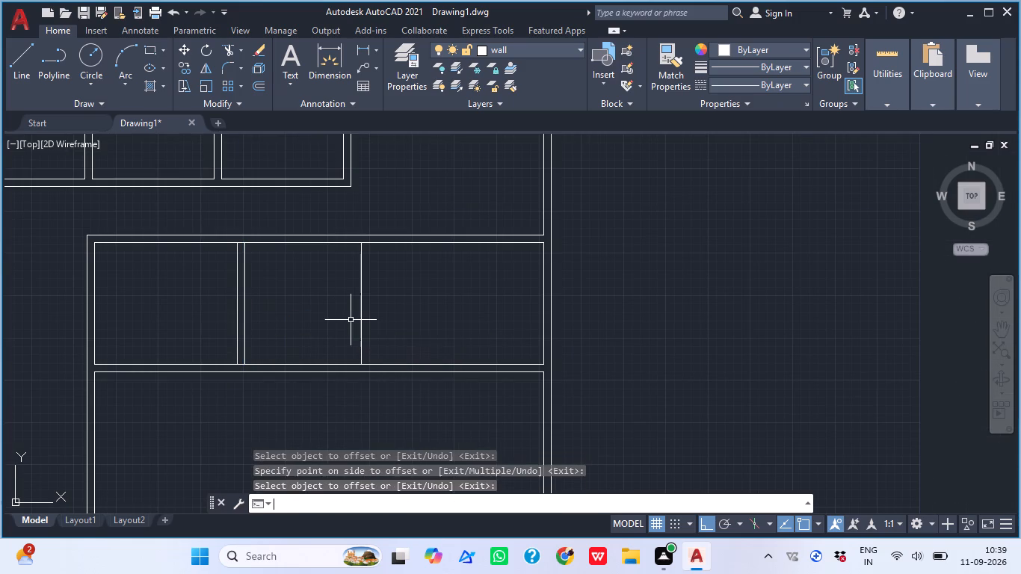
Offset the new vertical line 9" to the right to form the second partition wall's thickness.
key("space")
type("9")
key("shift+quotedbl")
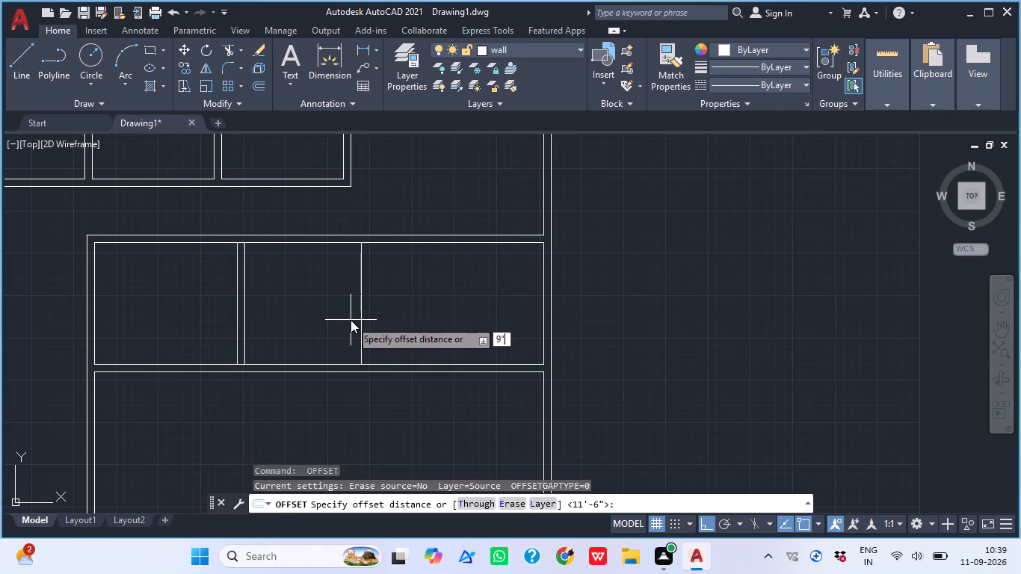
key("Return")
scroll(425, 322, "up", 1)
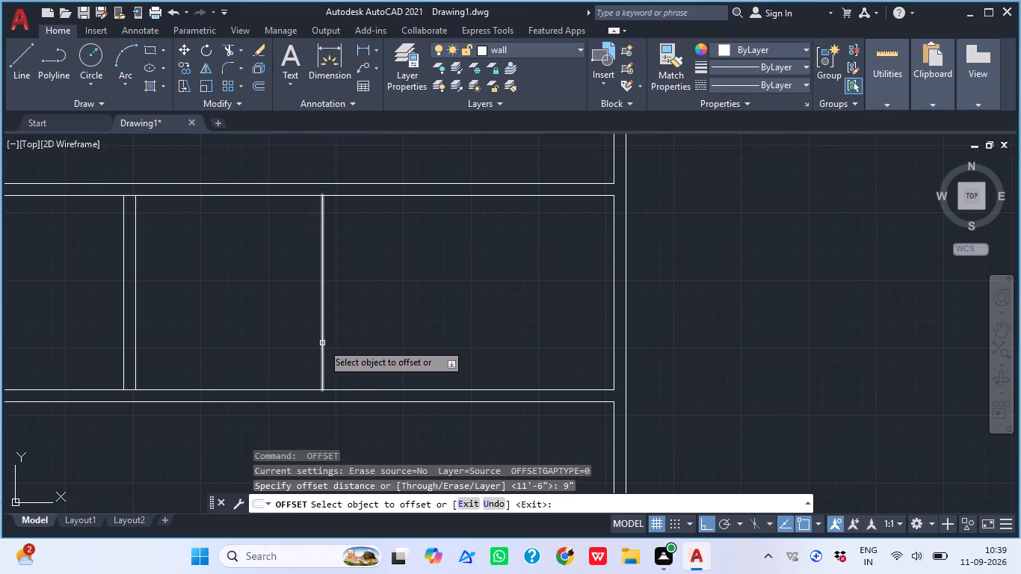
left_click(322, 343)
left_click(365, 344)
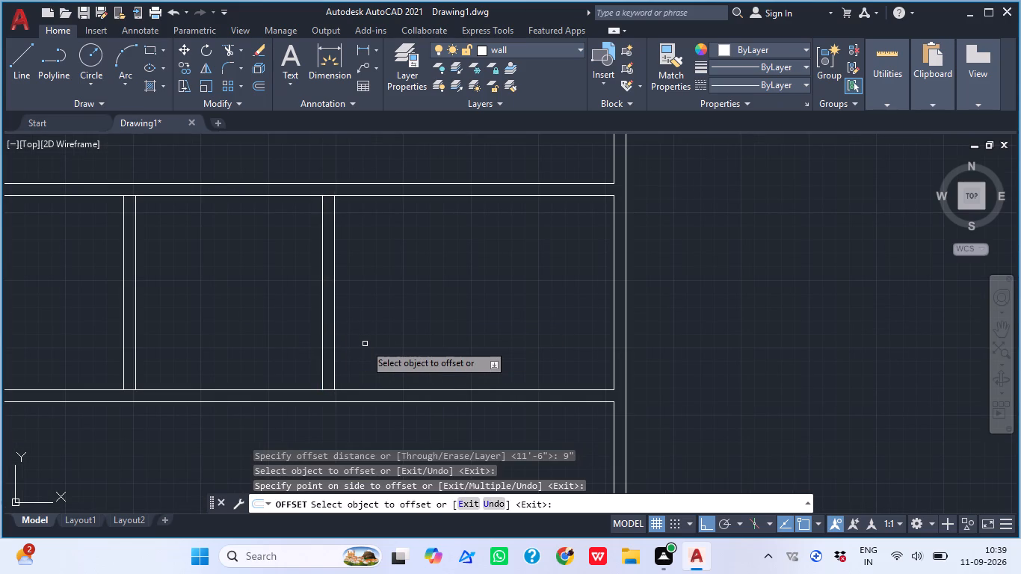
scroll(367, 345, "down", 2)
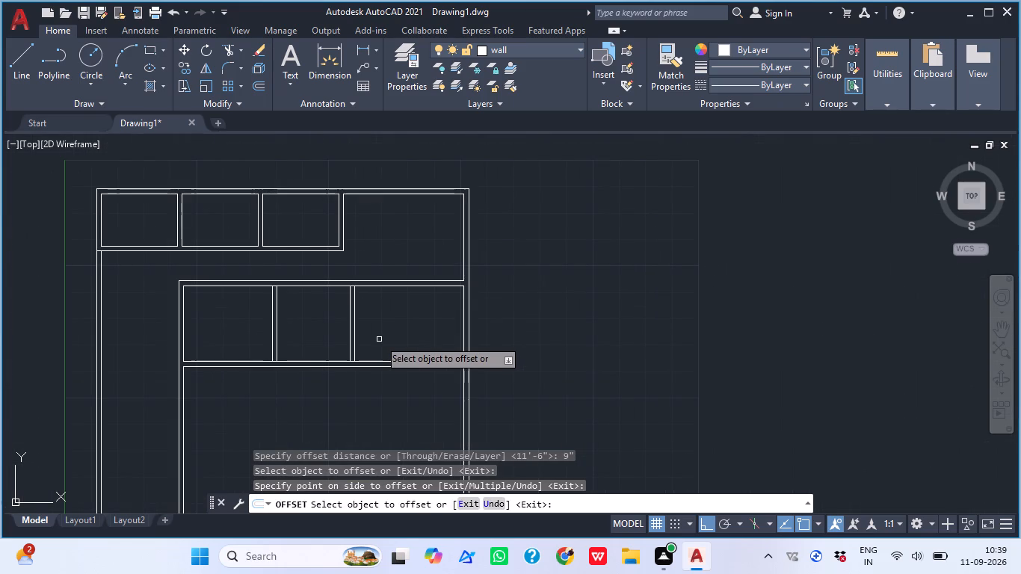
scroll(396, 327, "up", 1)
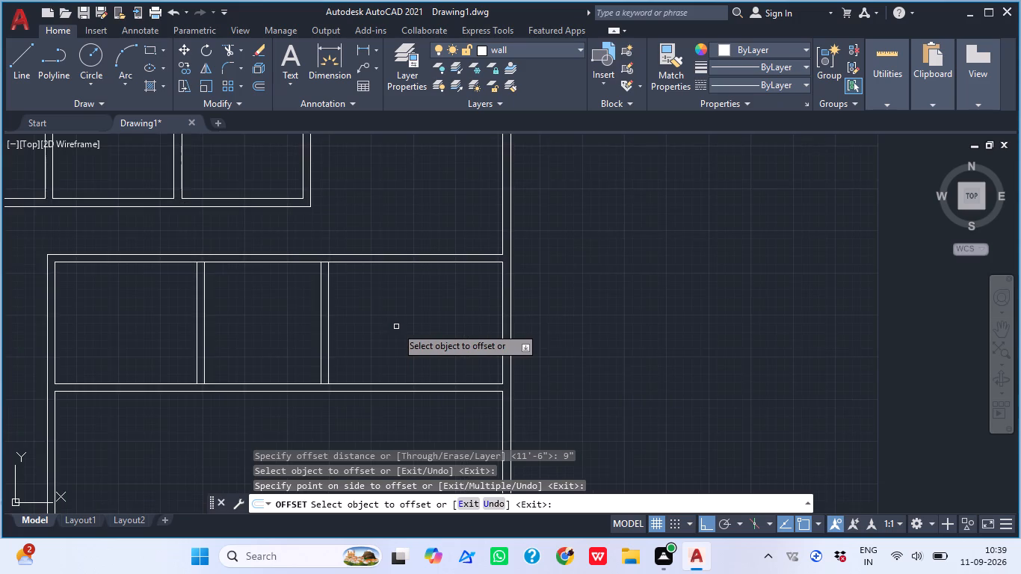
scroll(396, 327, "up", 1)
key("space")
Offset the second partition's right line 10'6" to the right to set the third room's width.
key("space")
type("10'")
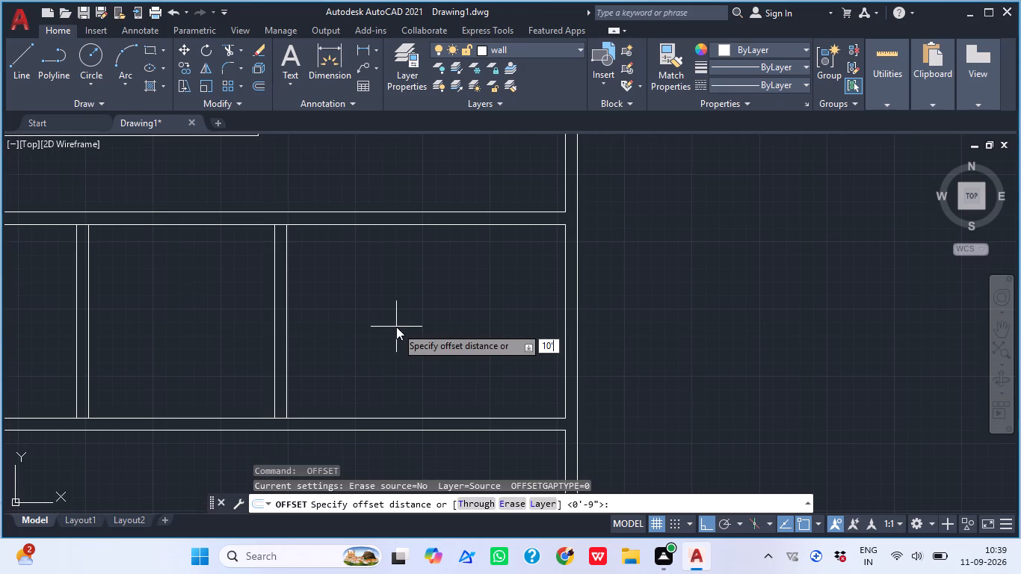
type("6\"")
key("Return")
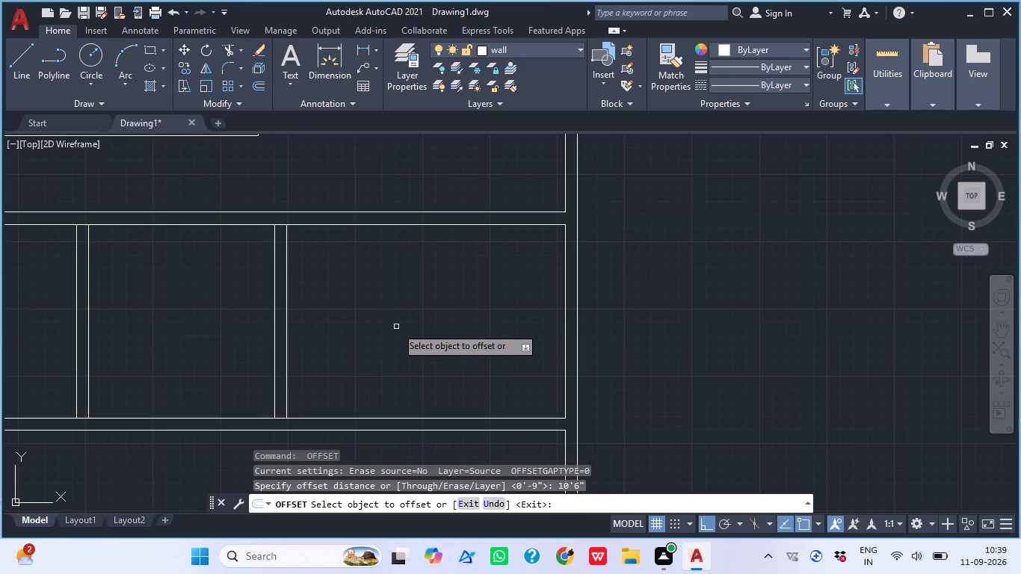
scroll(315, 358, "up", 1)
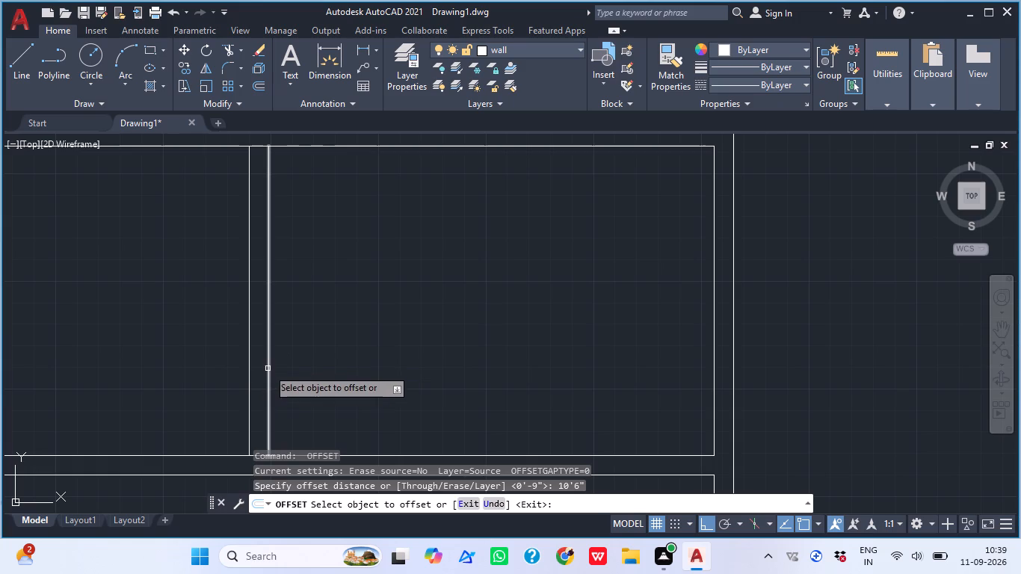
left_click(268, 368)
left_click(580, 375)
key("space")
Offset the newest vertical line 9" to the right to form the third partition wall's thickness.
key("space")
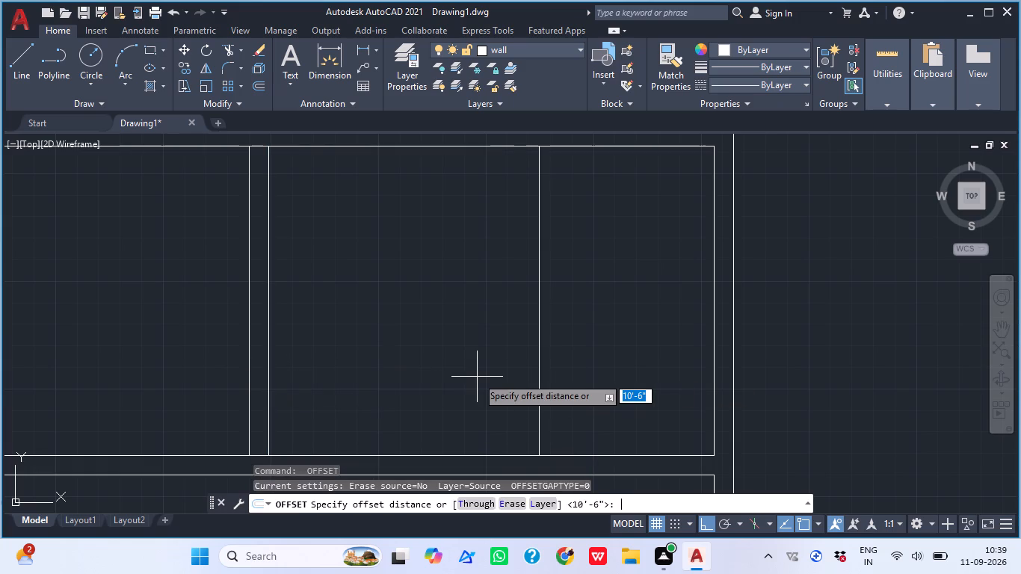
type("9'")
key("BackSpace")
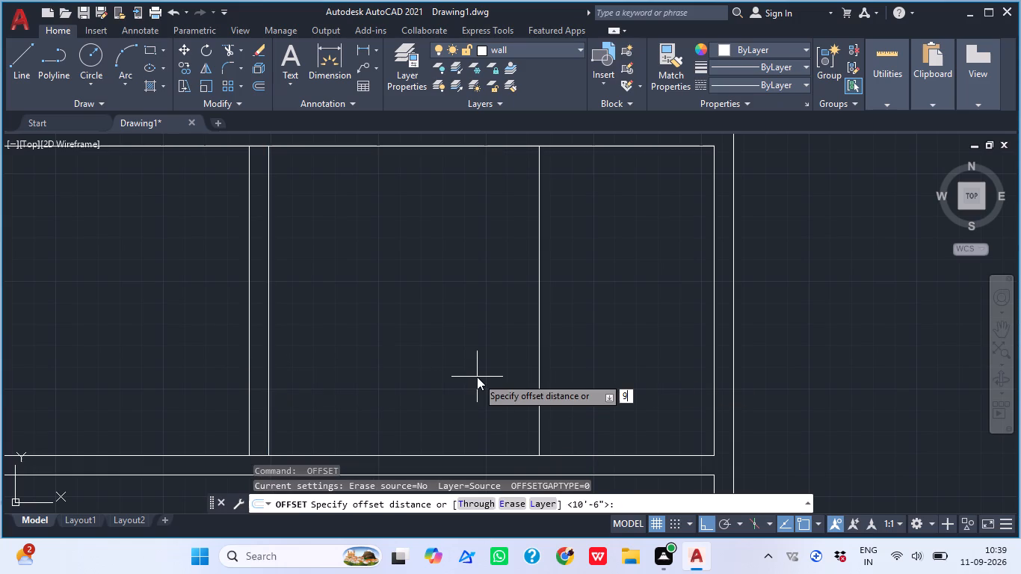
key("shift+quotedbl")
key("Return")
scroll(508, 368, "up", 1)
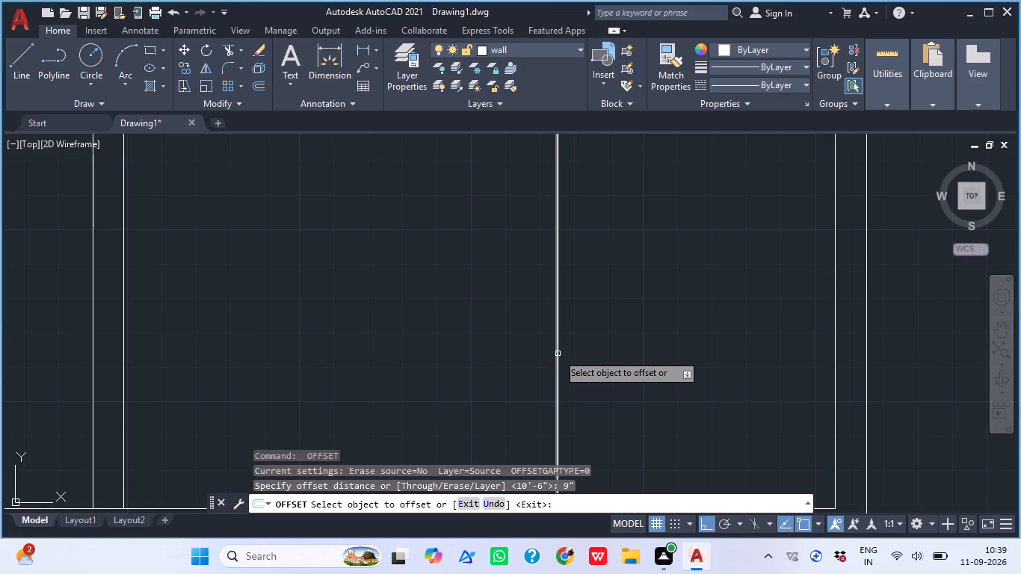
left_click(558, 354)
left_click(596, 345)
scroll(596, 345, "down", 3)
middle_click_drag(596, 387, 578, 465)
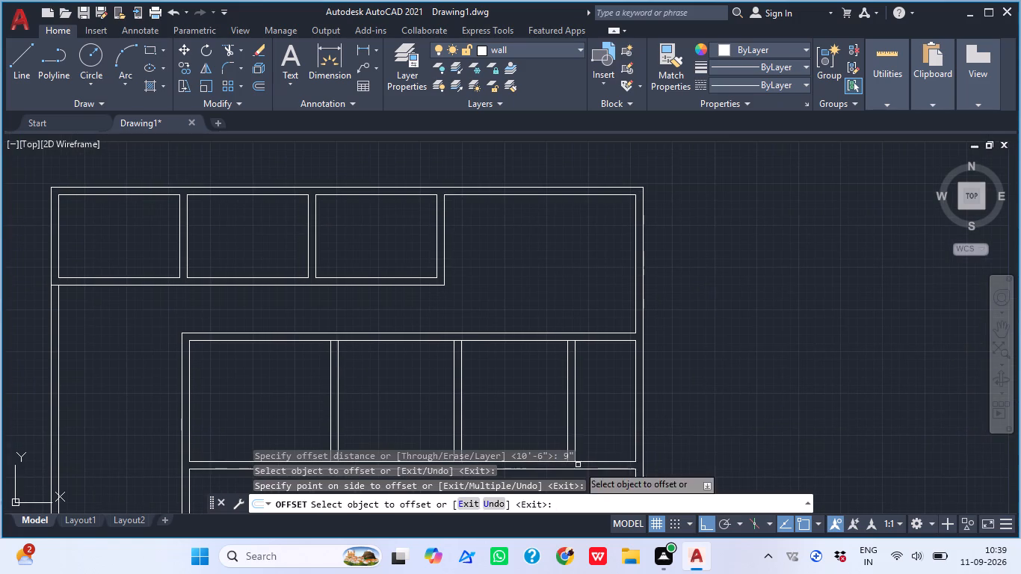
key("Escape")
Extend both lines of the third partition wall up to the outer line of the room row's top wall.
type("ex")
key("space")
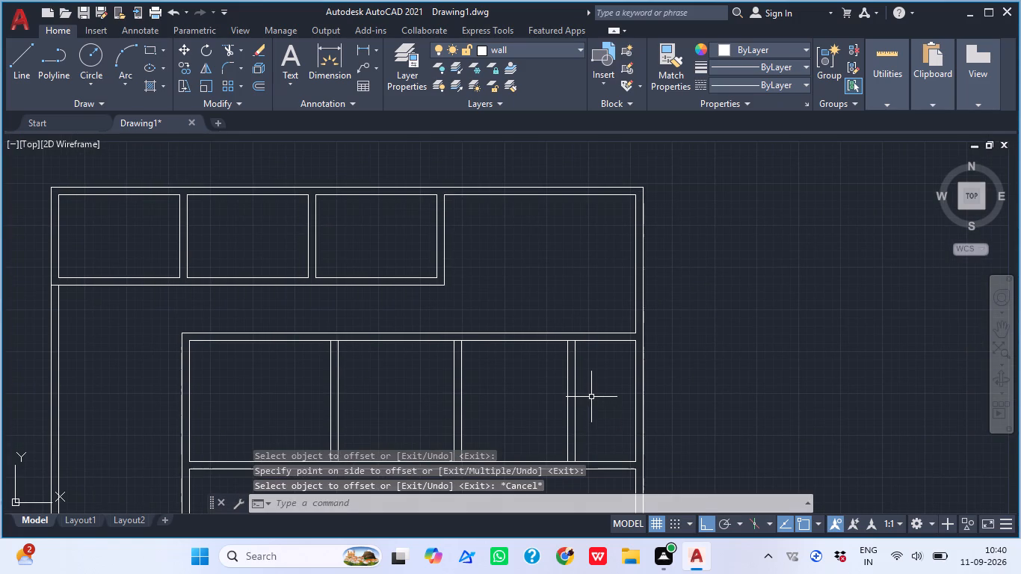
left_click_drag(591, 367, 596, 374)
left_click(534, 375)
key("Escape")
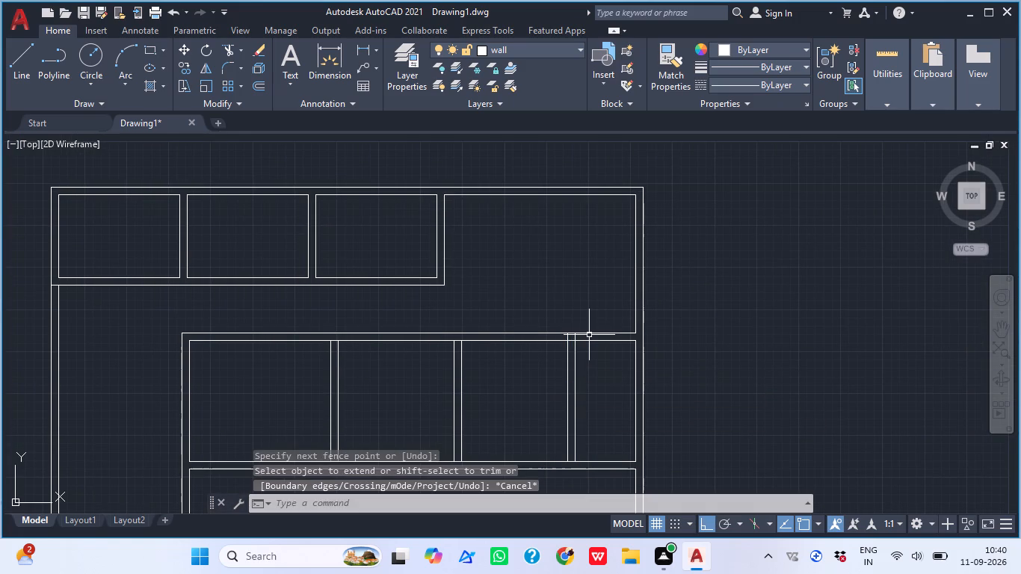
Trim the room row's two top wall lines back to the third partition wall with a fence across them.
type("tr")
key("space")
left_click(587, 307)
left_click(596, 362)
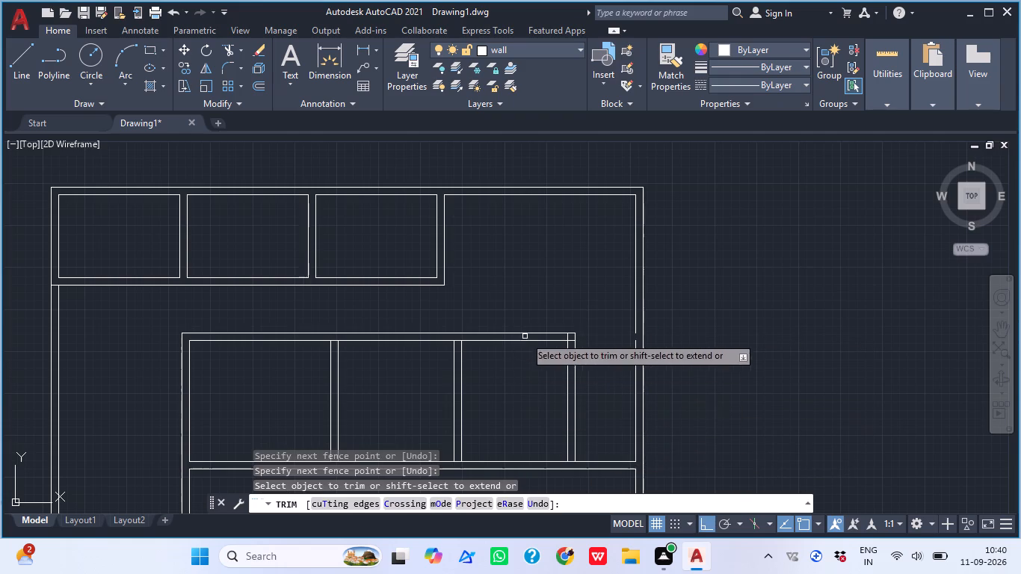
Trim the overlapping line ends inside the corner where the top wall meets the third partition wall.
scroll(558, 291, "up", 3)
scroll(560, 334, "down", 2)
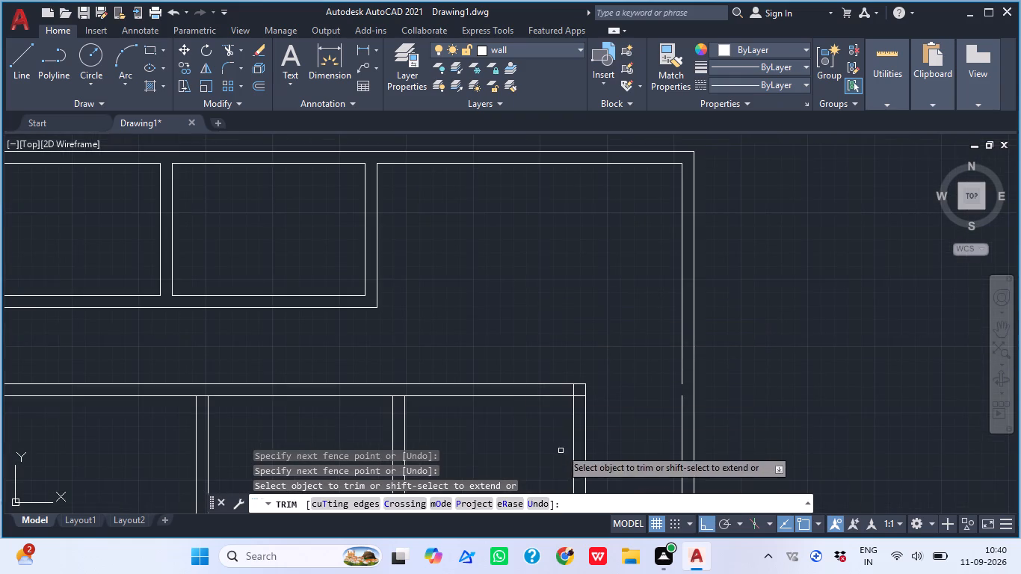
middle_click_drag(563, 413, 545, 371)
scroll(544, 358, "up", 3)
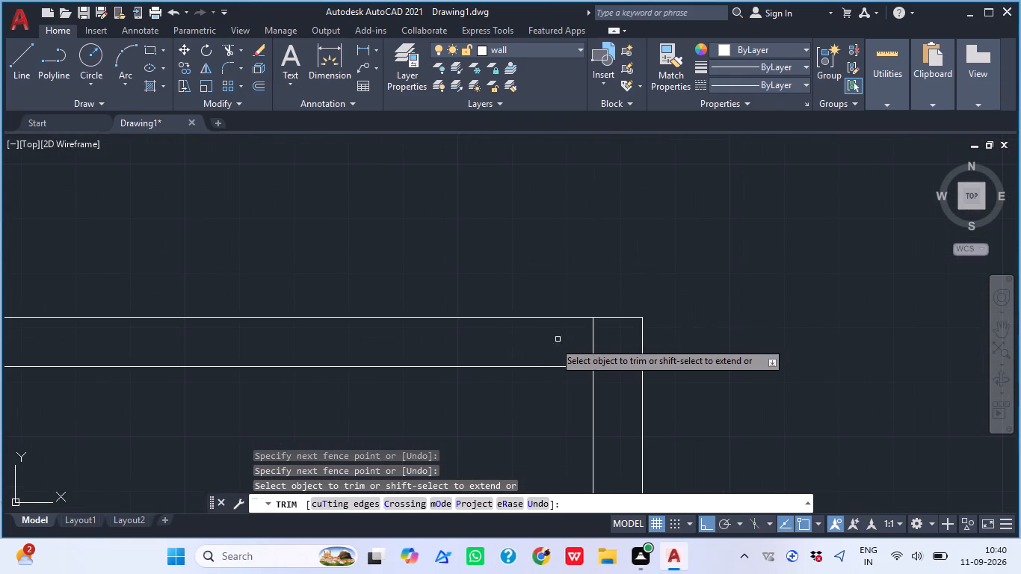
left_click(567, 337)
left_click(621, 372)
key("Escape")
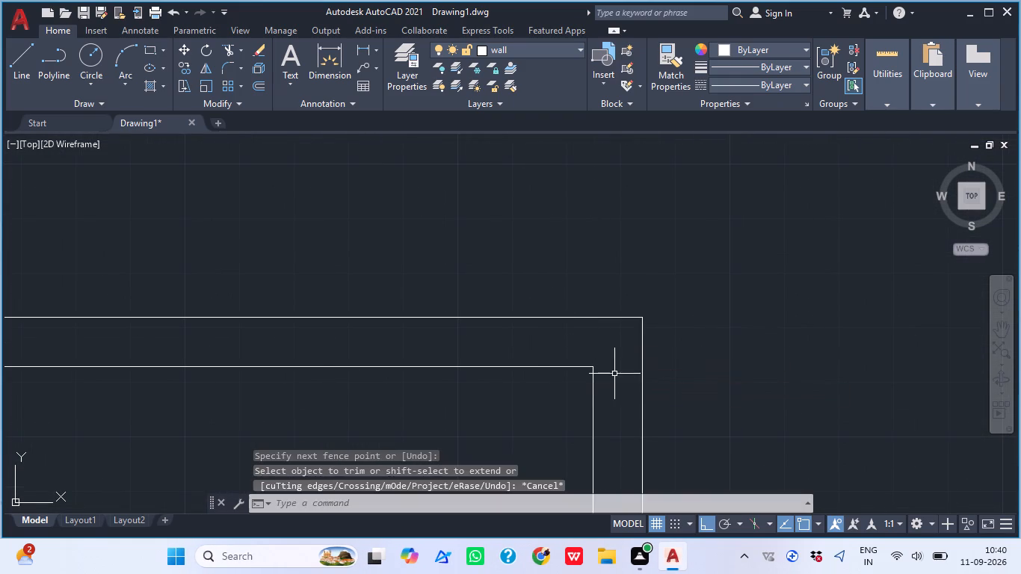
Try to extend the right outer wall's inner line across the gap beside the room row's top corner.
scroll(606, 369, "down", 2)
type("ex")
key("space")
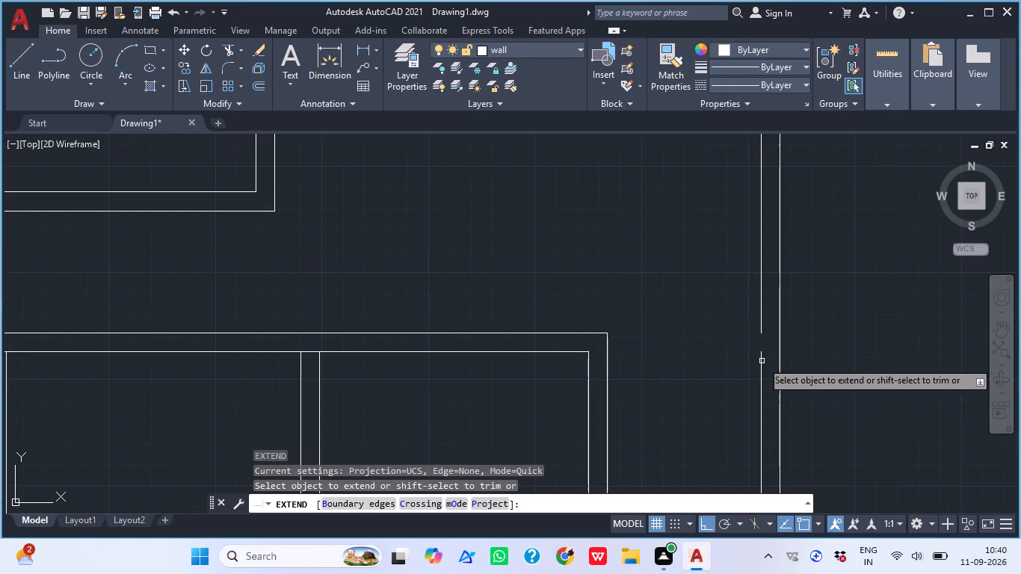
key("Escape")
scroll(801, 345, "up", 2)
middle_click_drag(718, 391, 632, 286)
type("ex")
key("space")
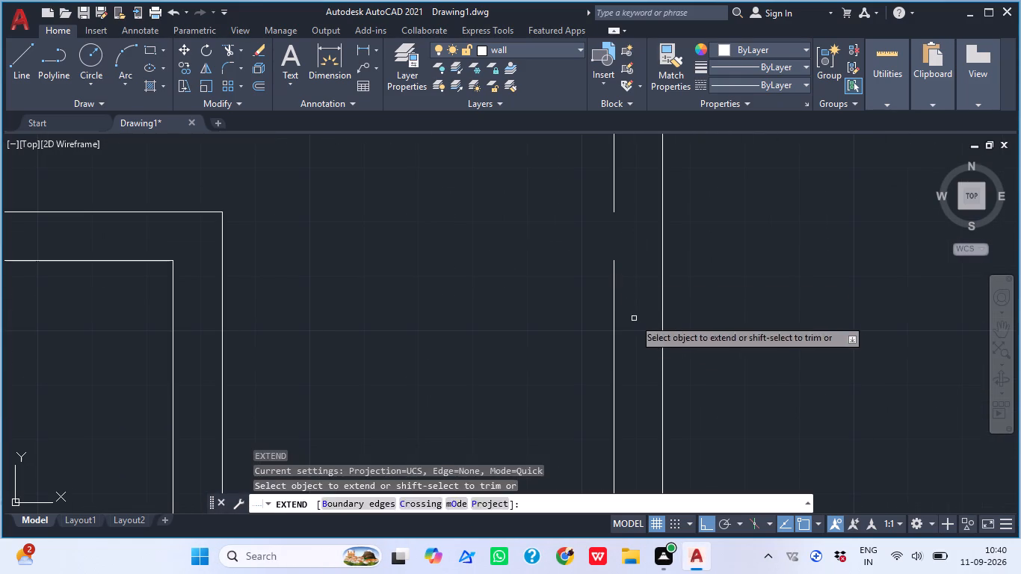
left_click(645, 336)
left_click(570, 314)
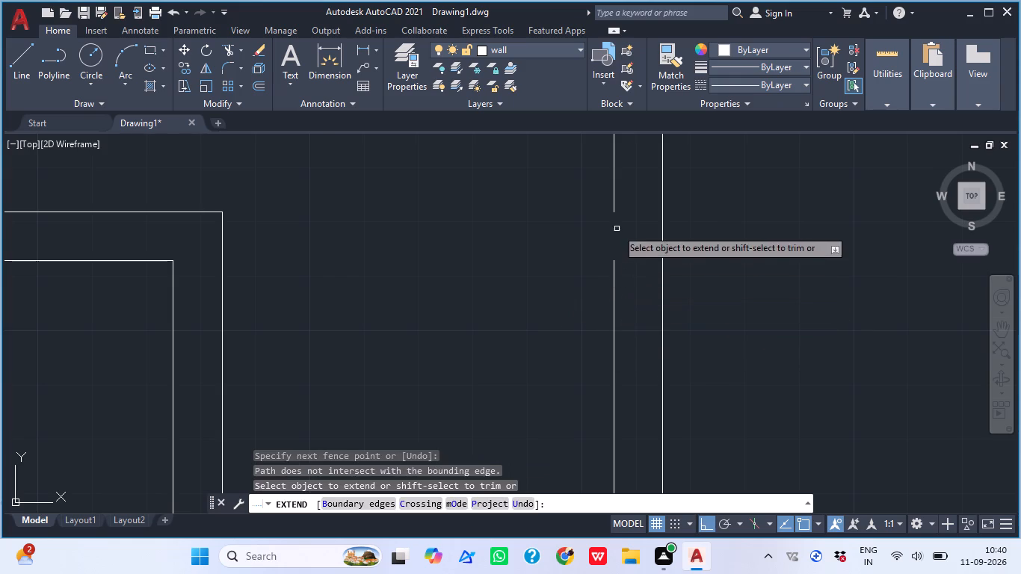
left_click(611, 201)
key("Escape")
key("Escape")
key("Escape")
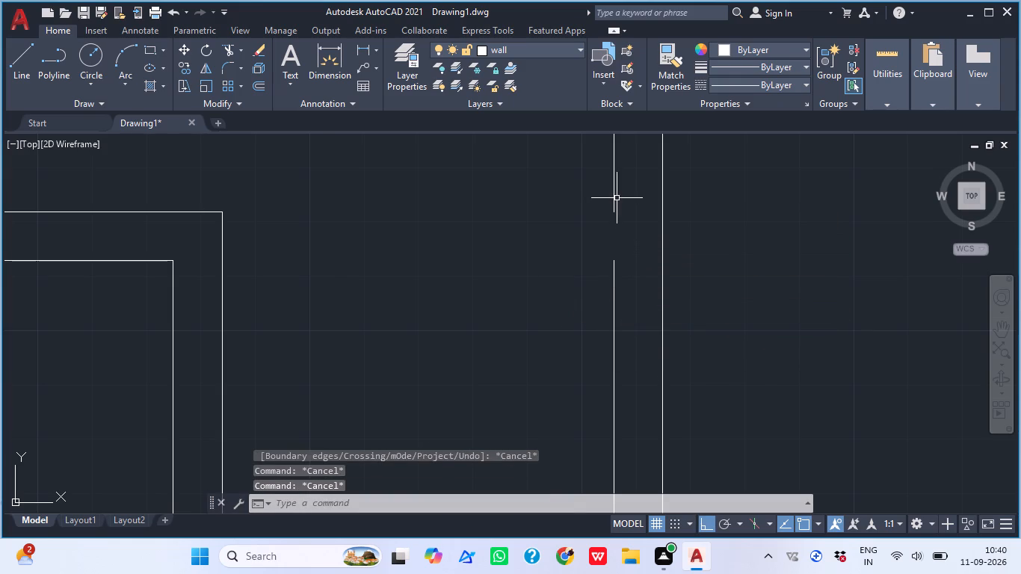
Stretch the lower endpoint of the right outer wall's upper inner line down to meet the segment below the gap.
left_click(611, 191)
scroll(614, 196, "up", 3)
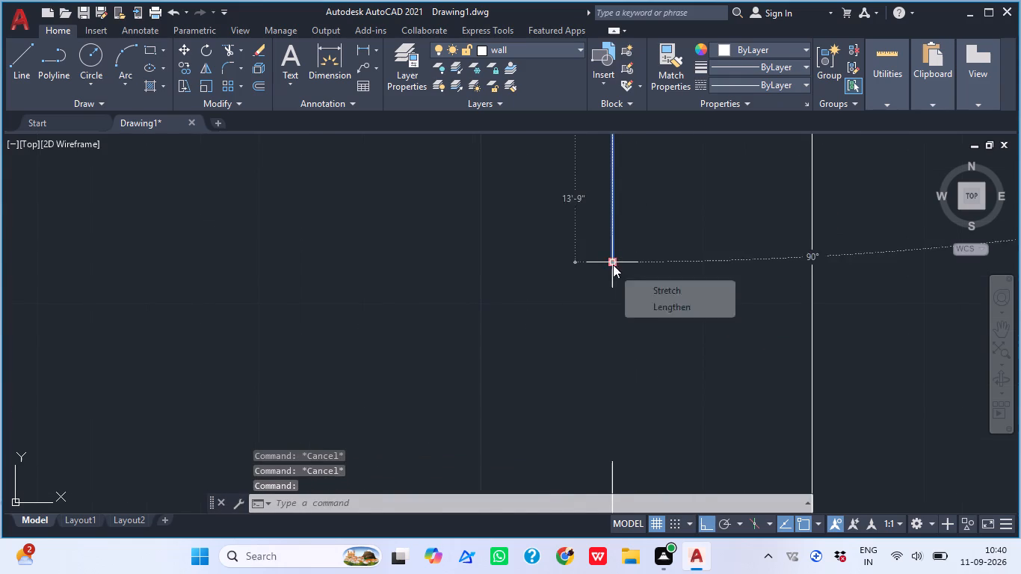
left_click(613, 265)
scroll(610, 237, "down", 4)
scroll(604, 269, "up", 4)
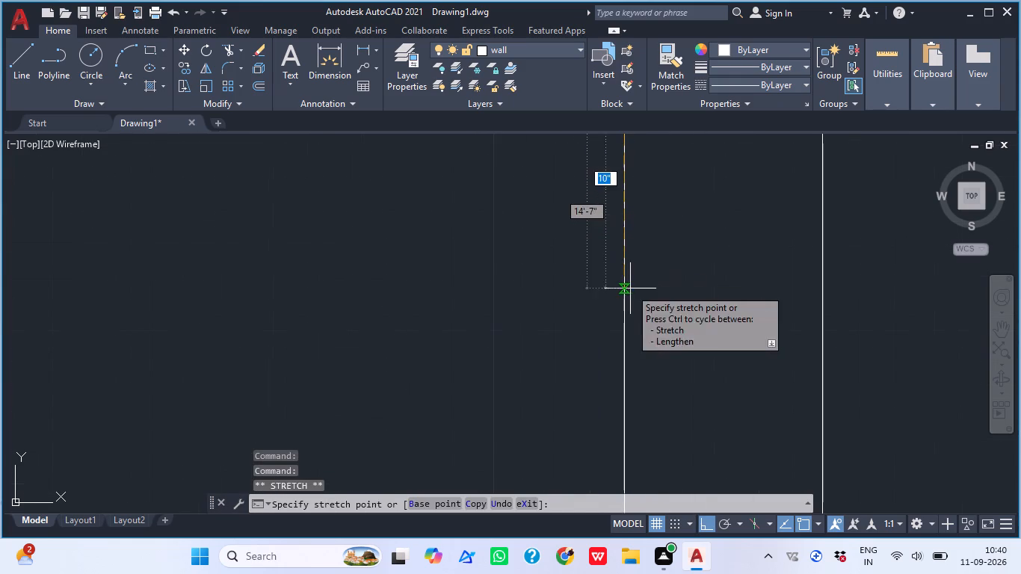
left_click(629, 276)
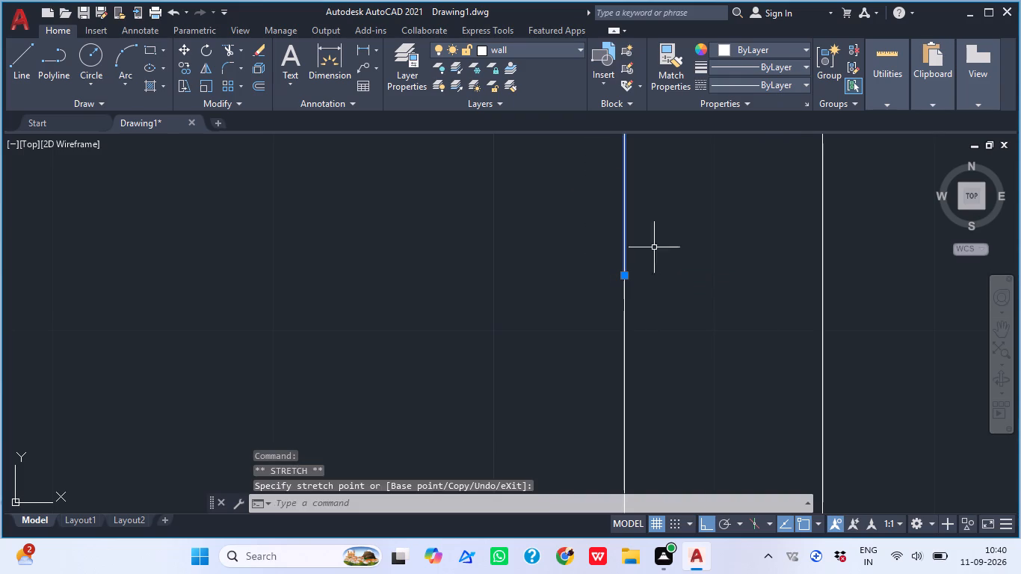
key("Escape")
Offset the lower line of the wall beneath the three-room row 11'6" downward to set the next room's depth.
scroll(667, 218, "down", 4)
scroll(591, 247, "down", 1)
middle_click(591, 247)
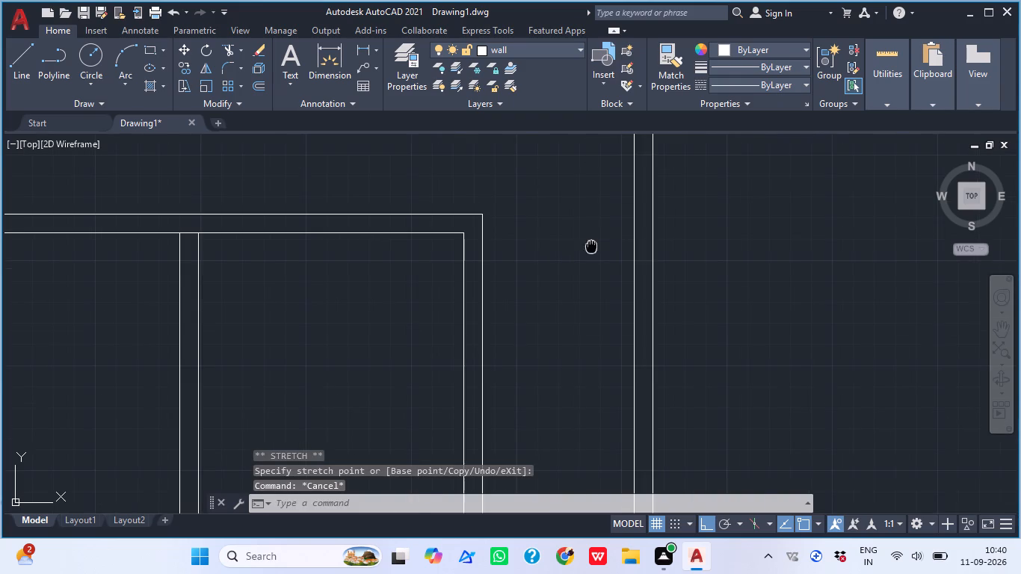
scroll(564, 300, "down", 2)
middle_click_drag(484, 413, 482, 314)
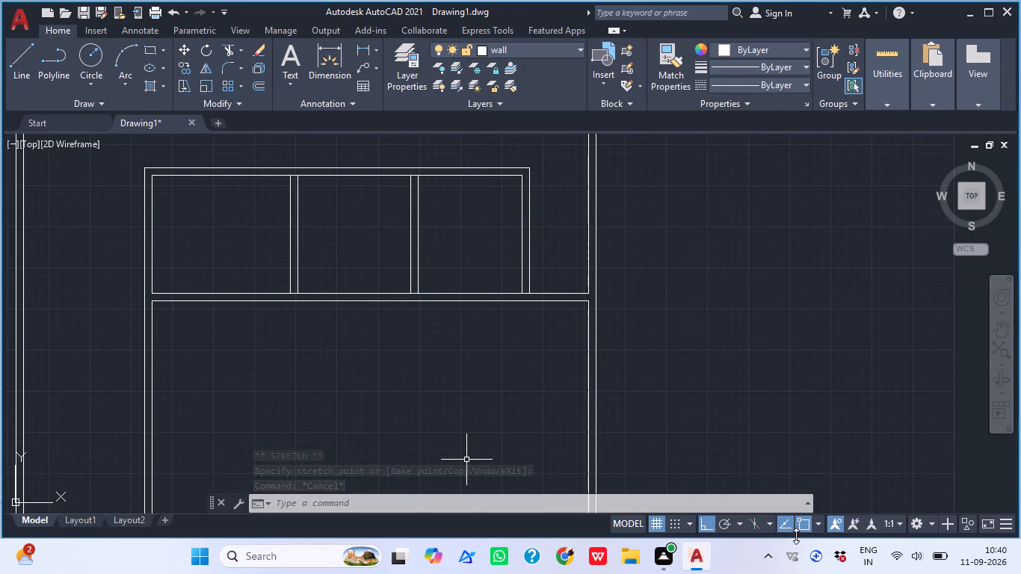
scroll(760, 478, "up", 1)
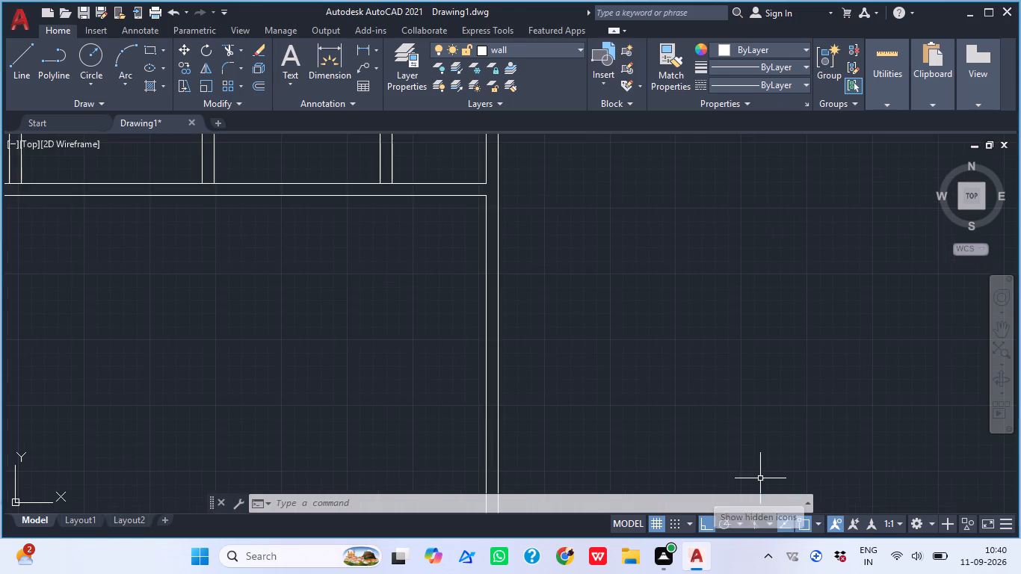
scroll(647, 445, "down", 2)
middle_click_drag(570, 435, 546, 331)
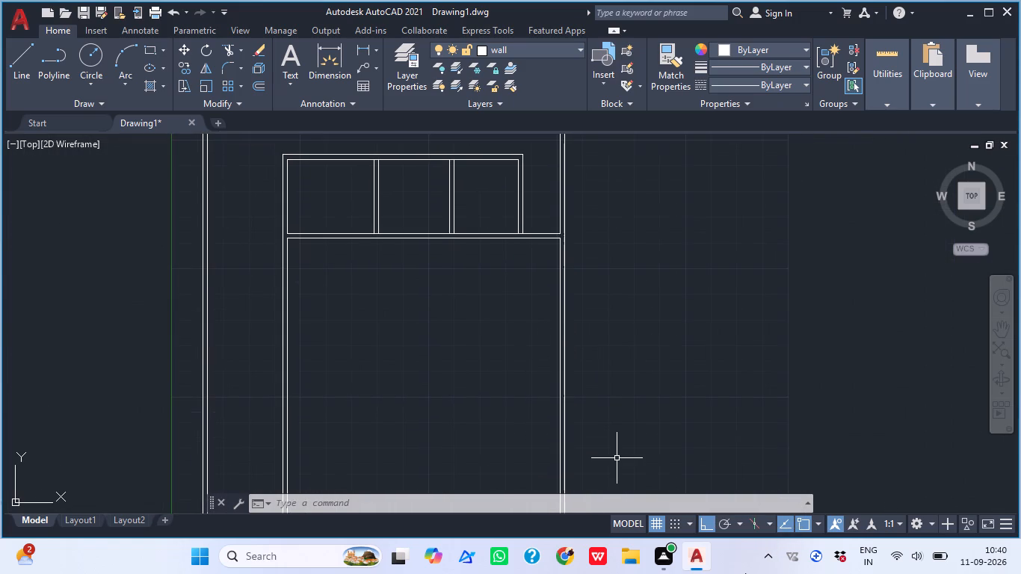
type("o")
key("space")
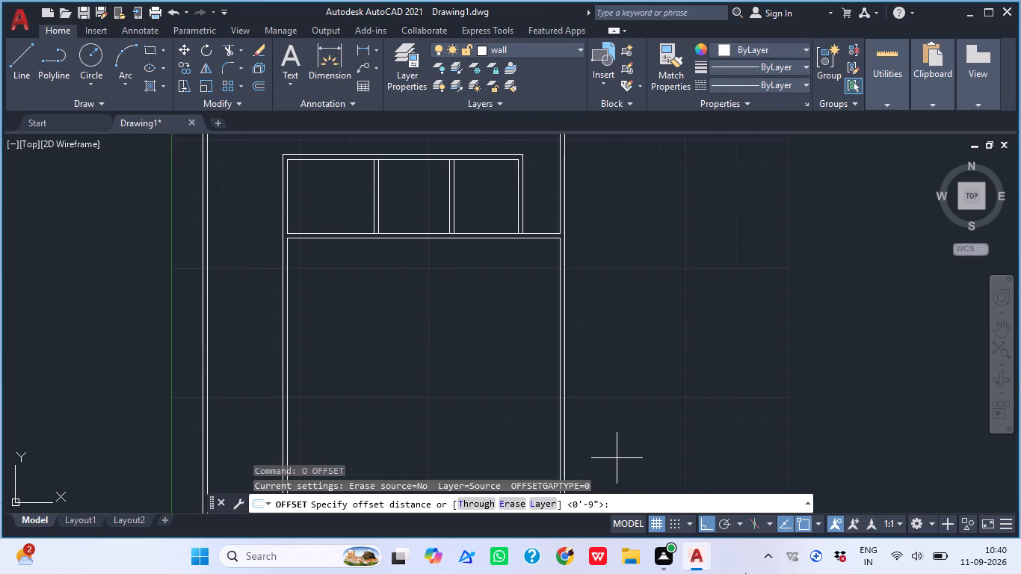
type("11")
key("apostrophe")
type("6\"")
key("Return")
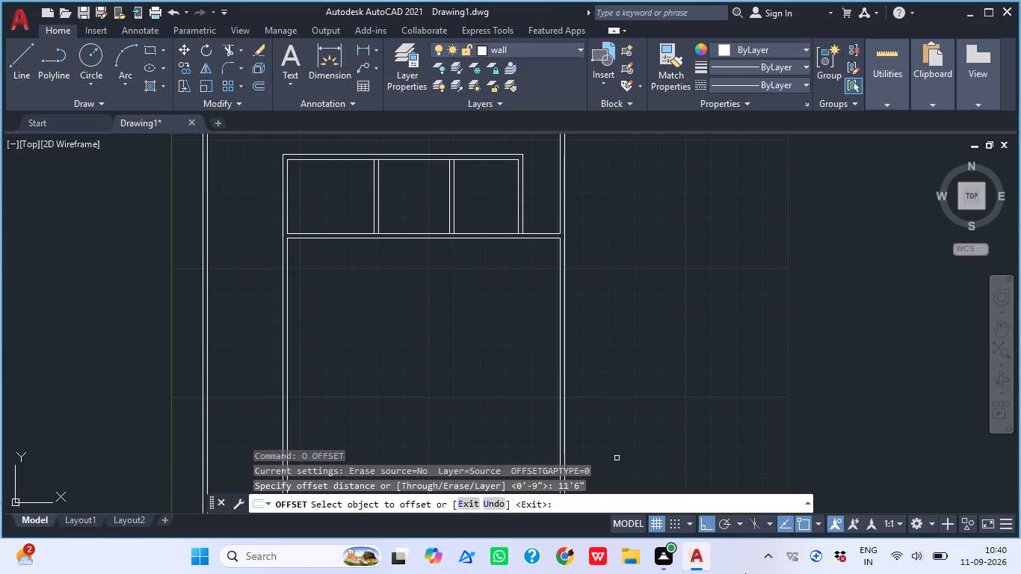
scroll(424, 244, "up", 2)
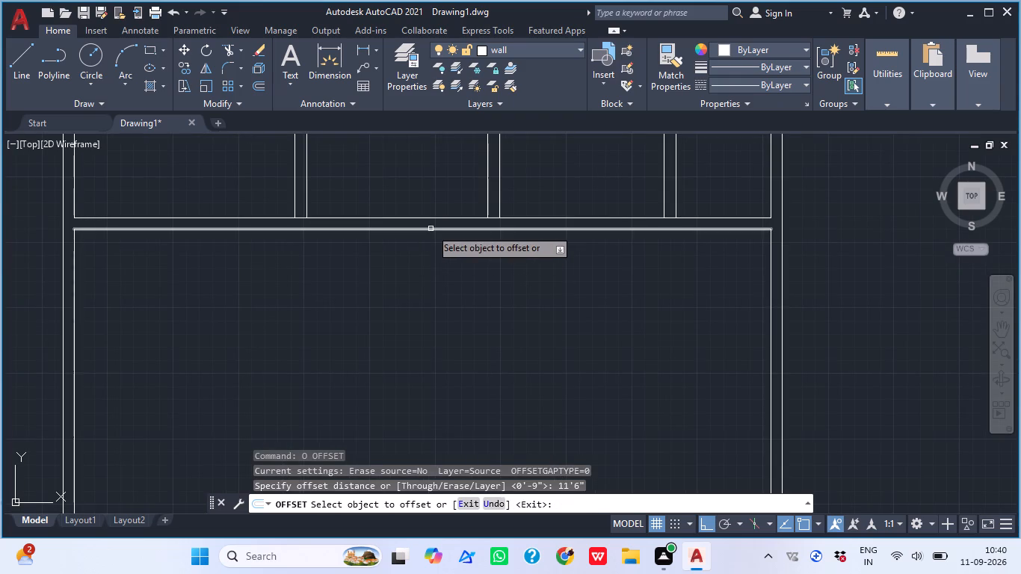
left_click(431, 229)
scroll(431, 229, "down", 4)
left_click(429, 330)
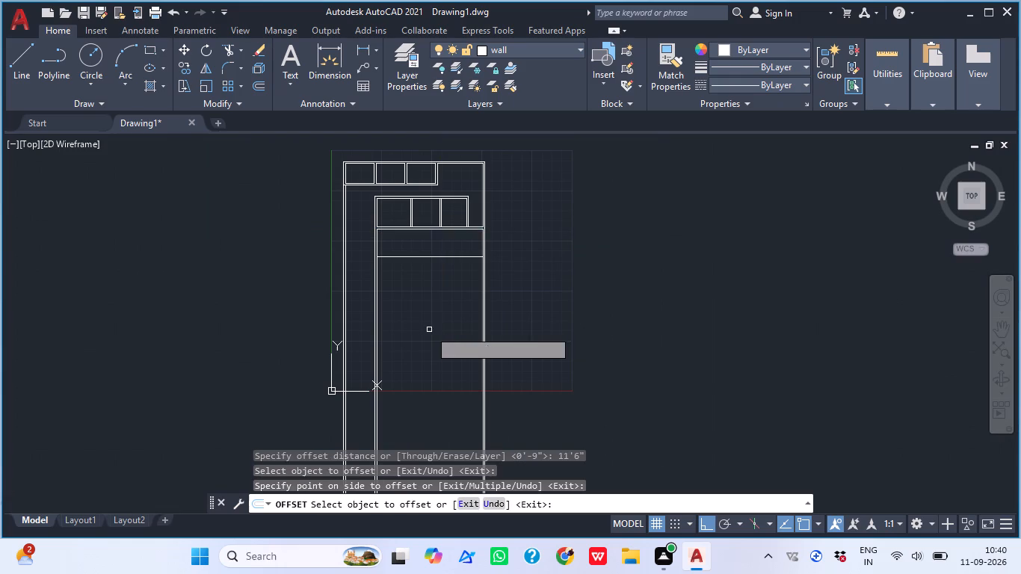
scroll(405, 268, "up", 2)
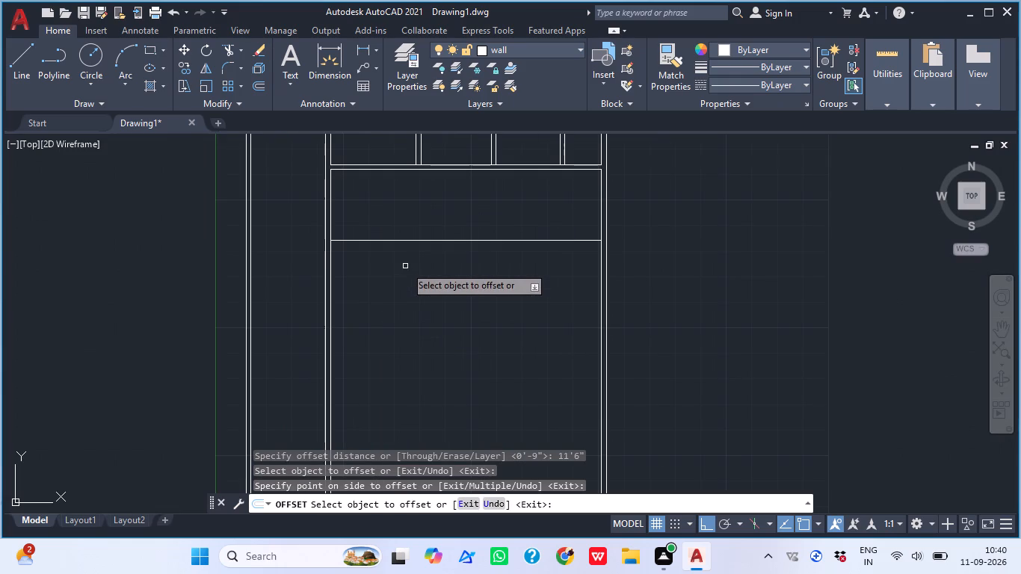
key("space")
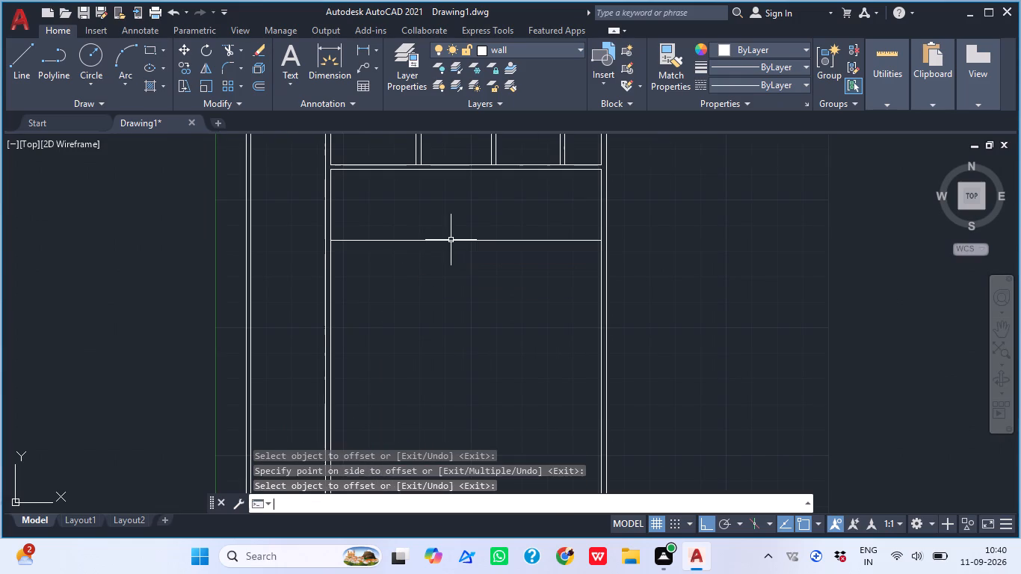
Offset the new horizontal line 9" downward to form the wall's thickness.
key("space")
type("9")
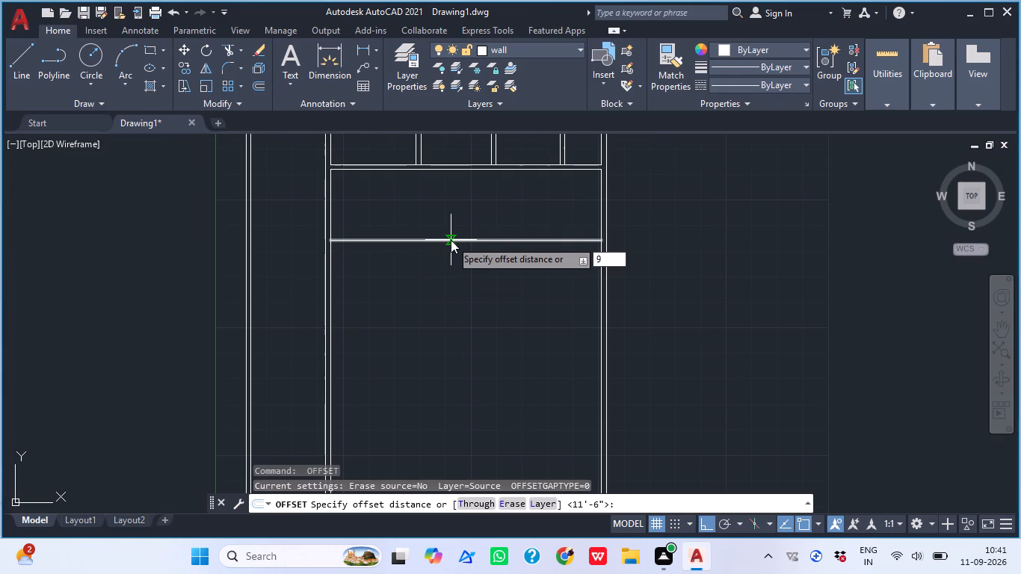
key("shift+quotedbl")
key("Return")
scroll(451, 240, "up", 2)
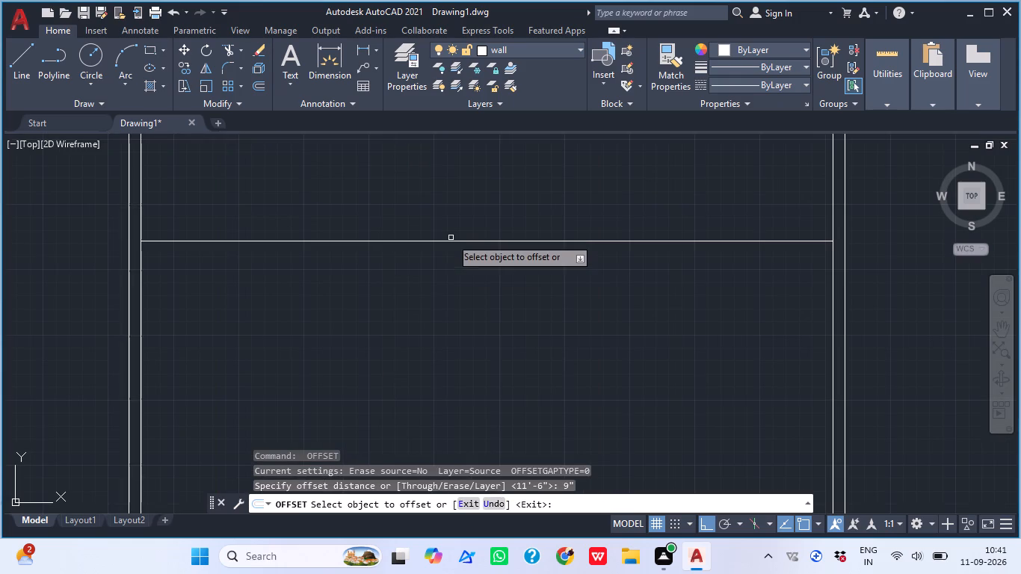
left_click(450, 242)
left_click(437, 299)
scroll(458, 262, "down", 2)
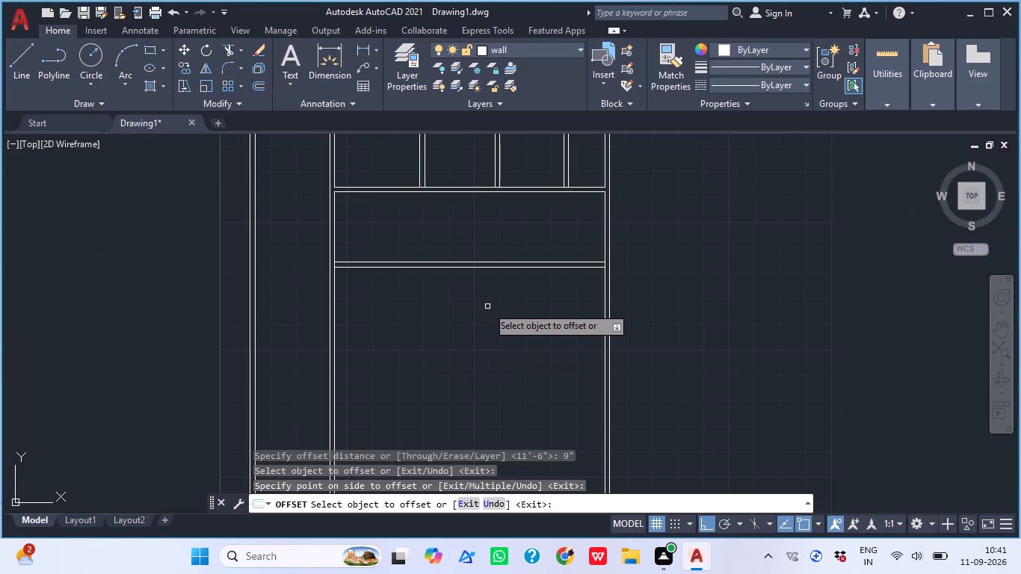
scroll(607, 271, "up", 4)
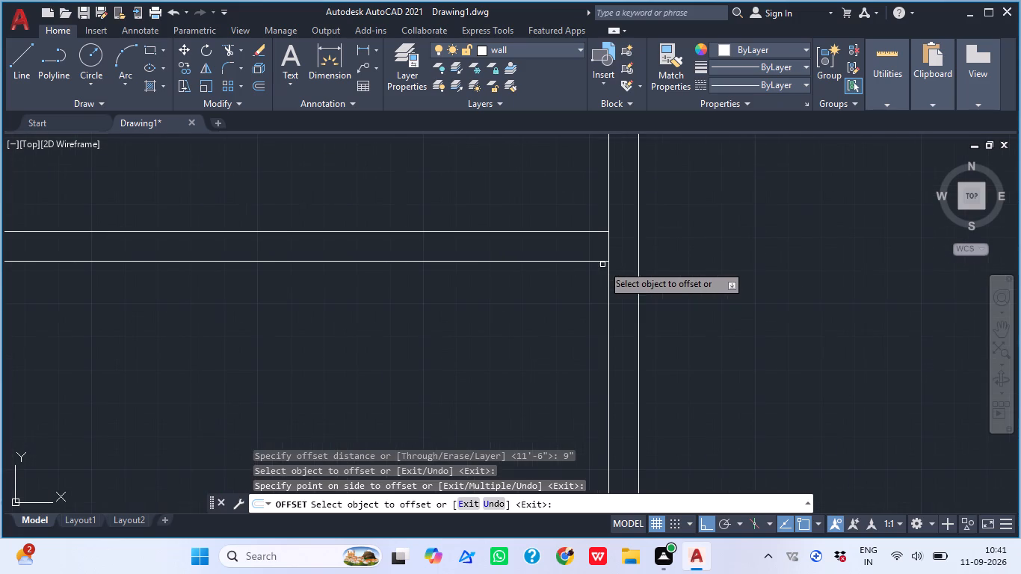
key("Escape")
Trim the side walls' inner lines between the two new horizontal wall lines at both the right and left junctions.
type("tr")
key("space")
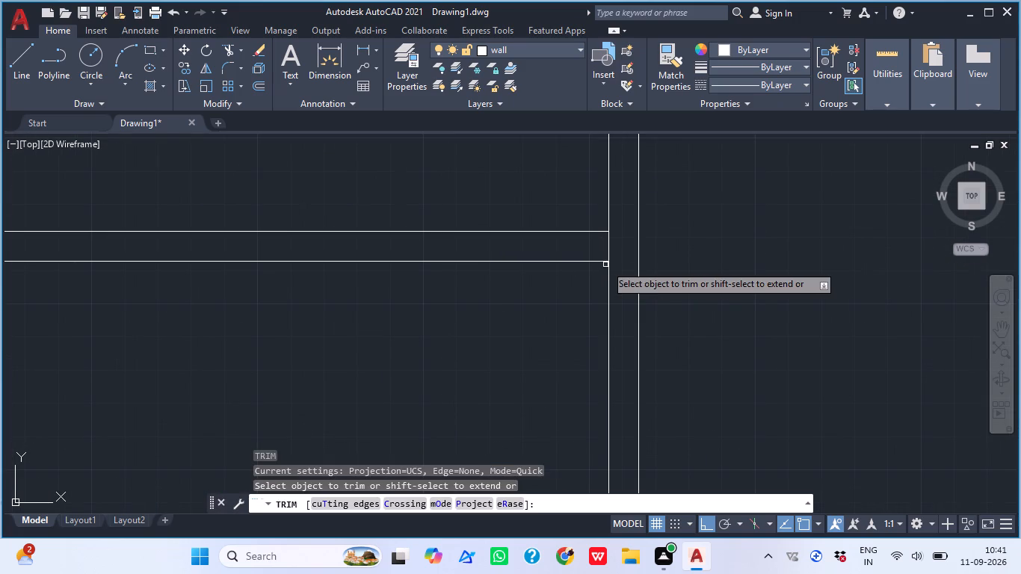
left_click(621, 252)
left_click(579, 242)
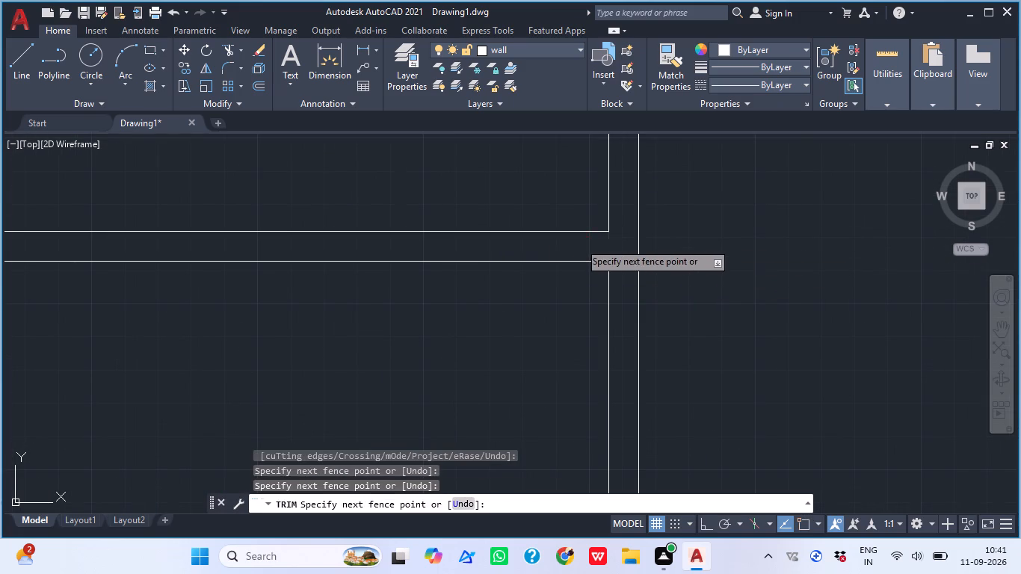
scroll(579, 242, "down", 4)
scroll(176, 217, "up", 1)
scroll(407, 268, "up", 3)
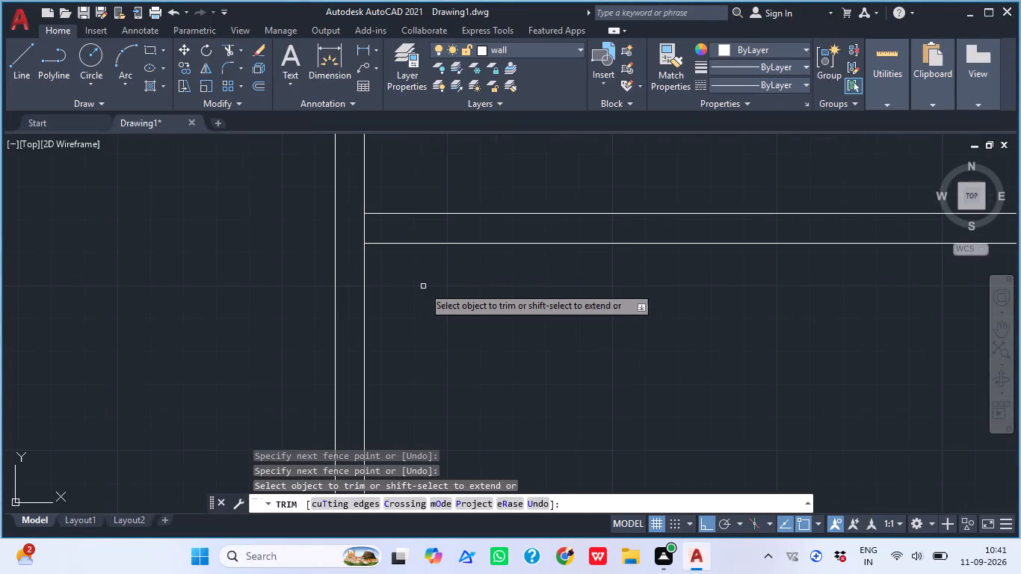
left_click(356, 217)
left_click(377, 236)
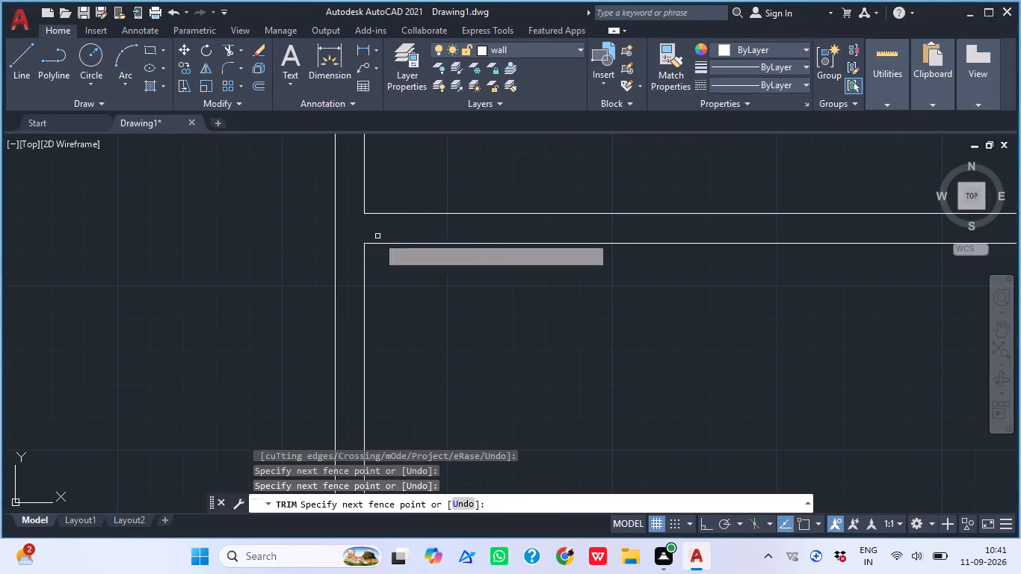
scroll(423, 199, "down", 1)
middle_click_drag(435, 200, 333, 376)
key("Escape")
Offset the right outer wall's inner line 3'6" to the left within the new room below the three-room row.
scroll(383, 296, "down", 2)
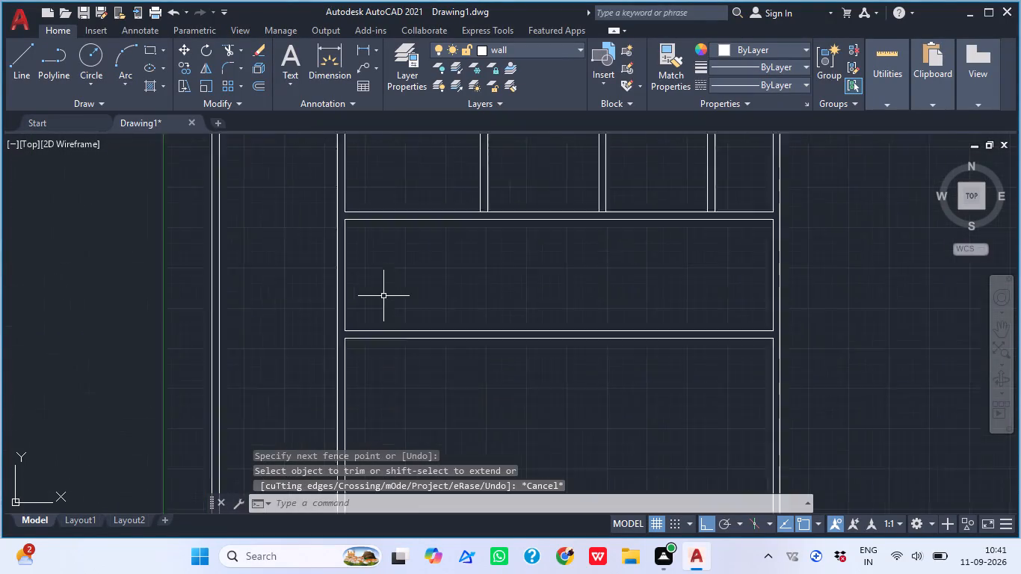
scroll(383, 296, "down", 1)
middle_click_drag(425, 302, 377, 351)
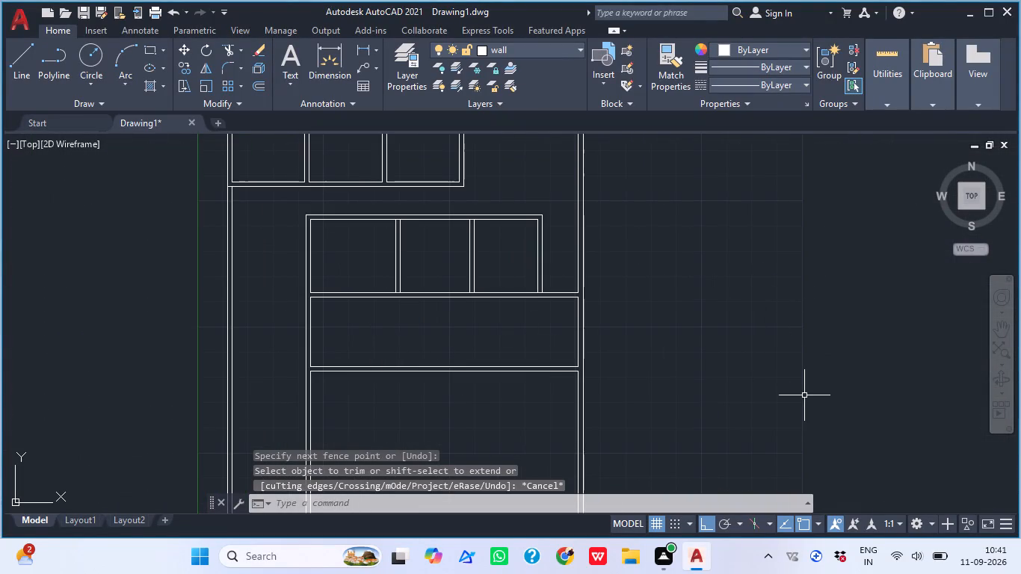
scroll(567, 333, "up", 1)
type("o")
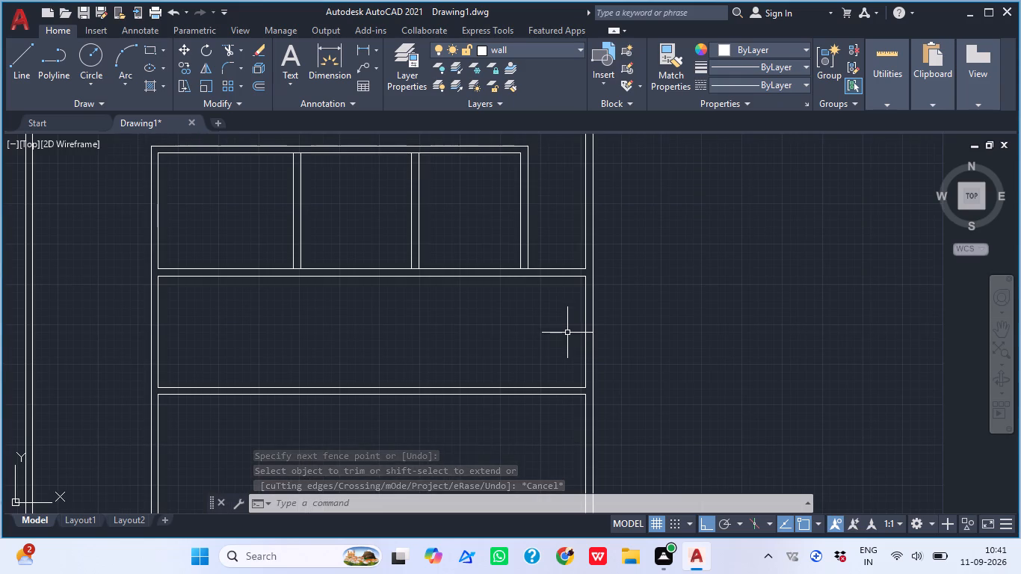
key("space")
type("3'")
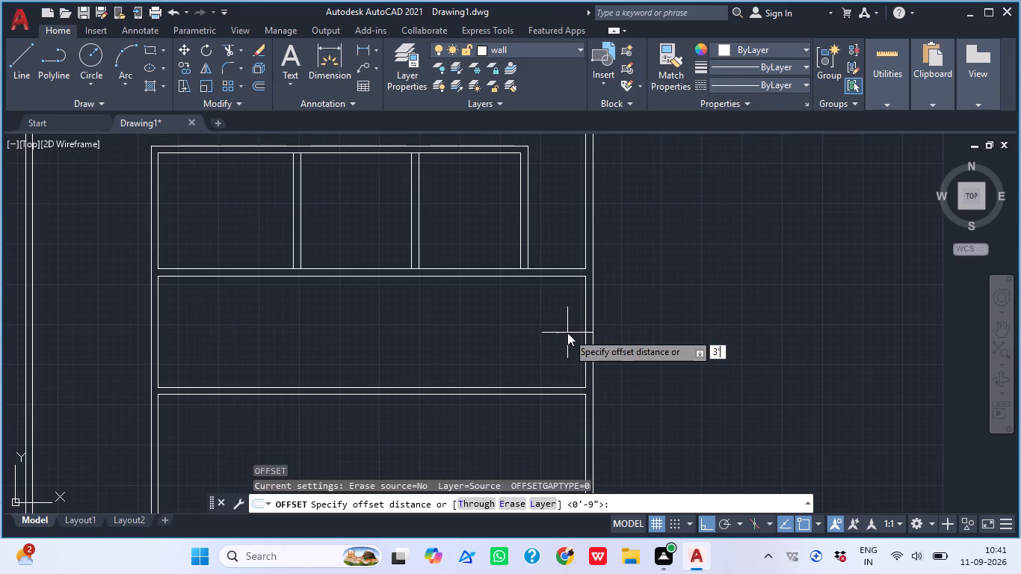
type("6\"")
key("Return")
scroll(573, 385, "up", 1)
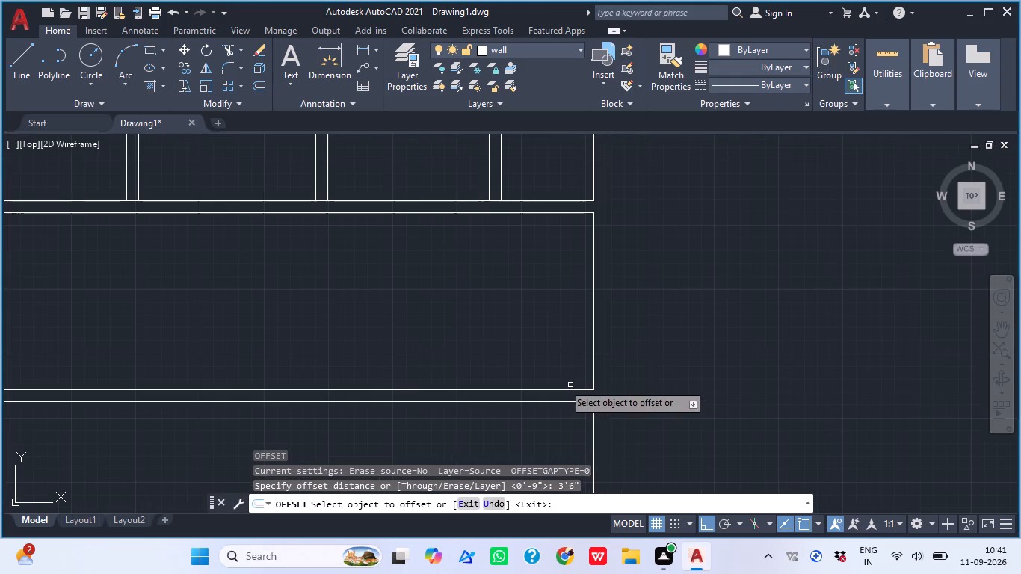
left_click(592, 326)
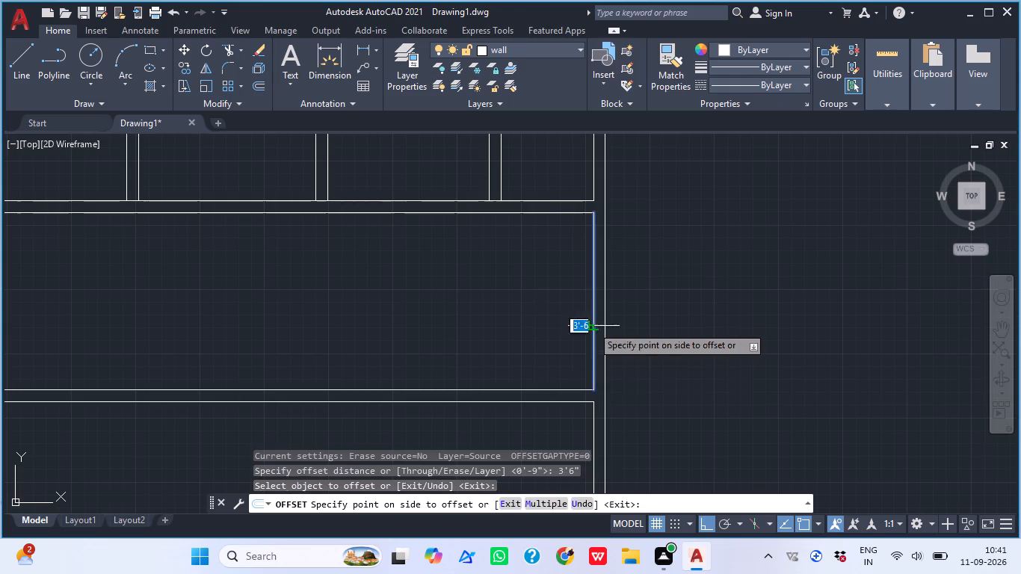
left_click(471, 370)
key("space")
Offset the new vertical line 9" to the left to form the room's right wall thickness.
key("space")
type("9\"'")
key("BackSpace")
key("Return")
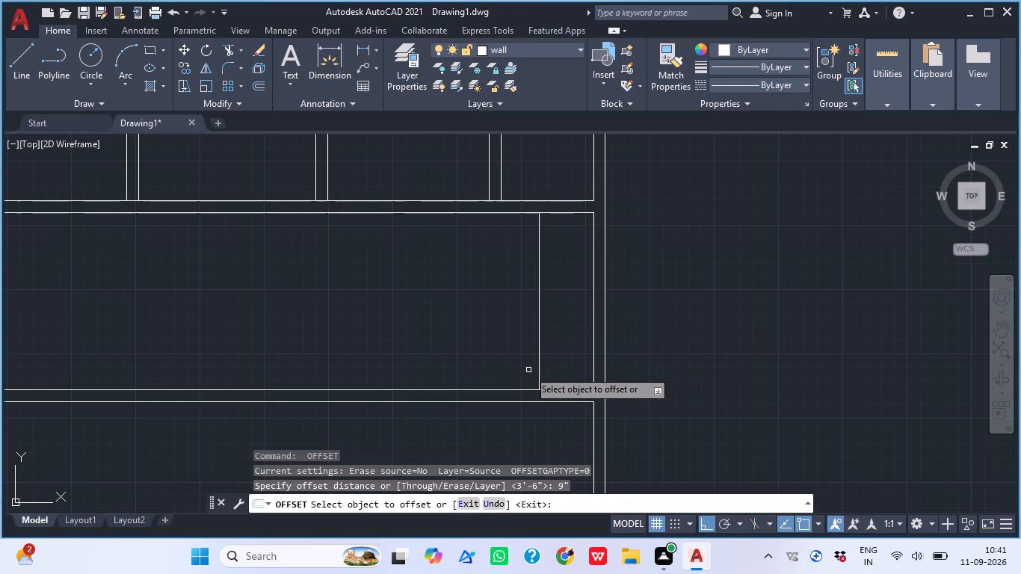
left_click(538, 319)
left_click(487, 326)
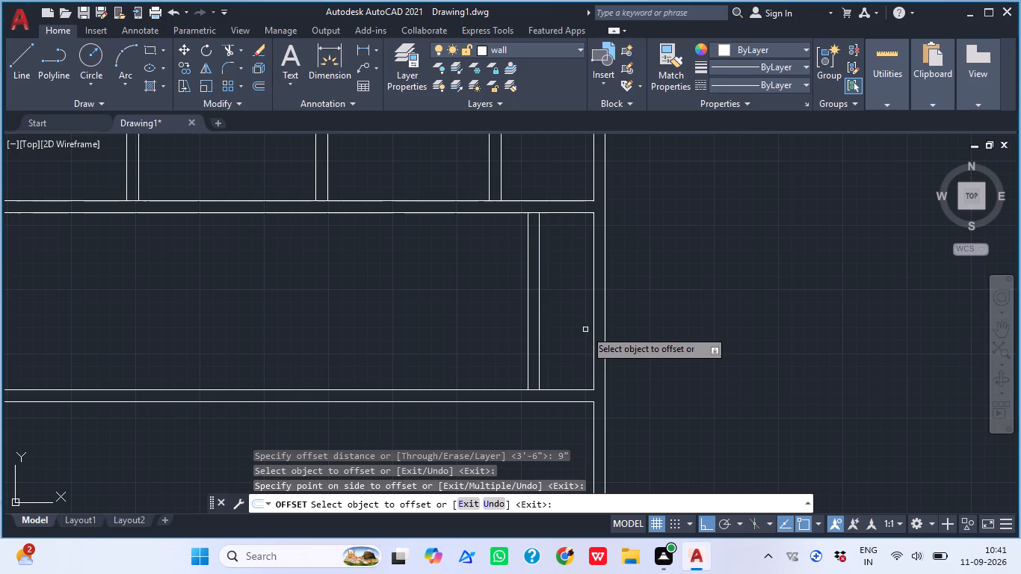
key("Escape")
Extend both lines of the new vertical wall up and down to the outer lines of the room's horizontal walls.
type("ex")
key("space")
left_click(553, 286)
left_click(442, 267)
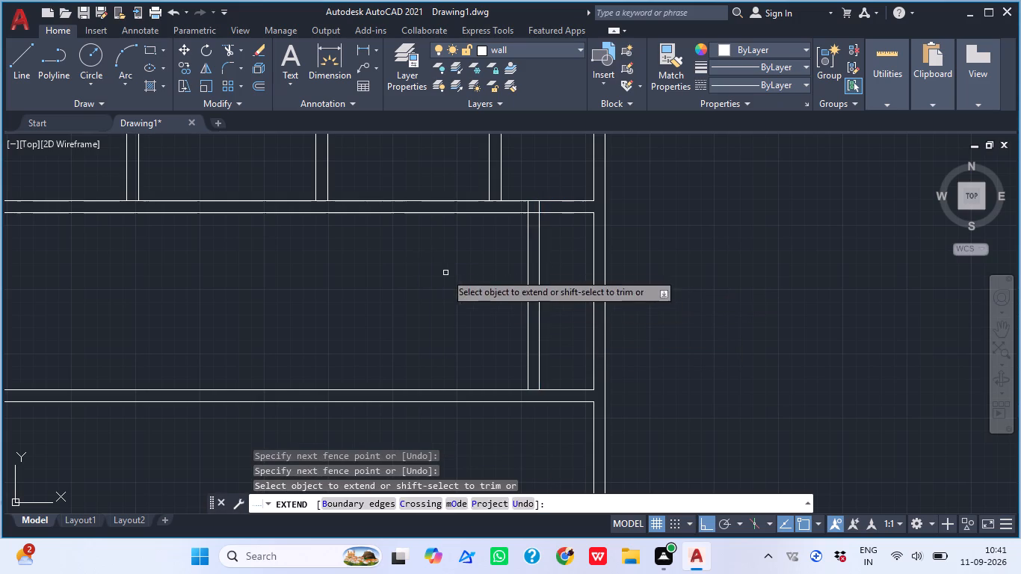
left_click(552, 315)
left_click(489, 316)
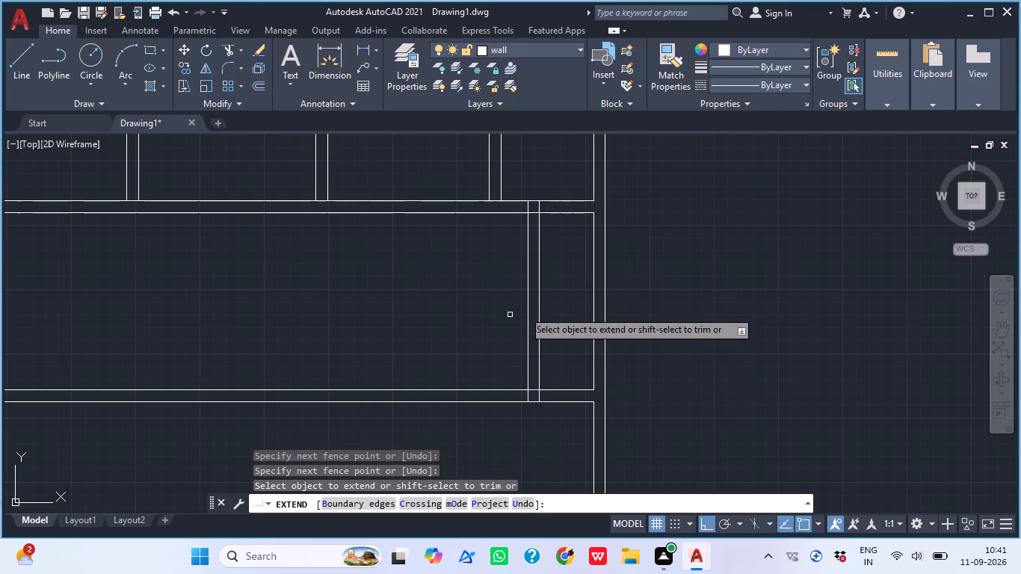
key("Escape")
Trim the four horizontal wall lines between the room's new right wall and the right outer wall.
type("tr")
key("space")
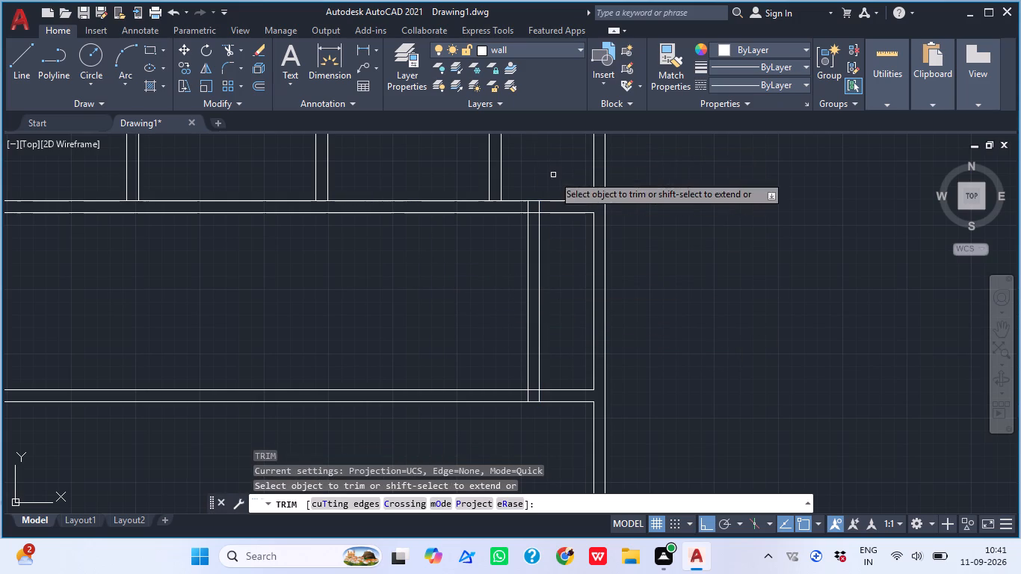
left_click(553, 175)
left_click(579, 418)
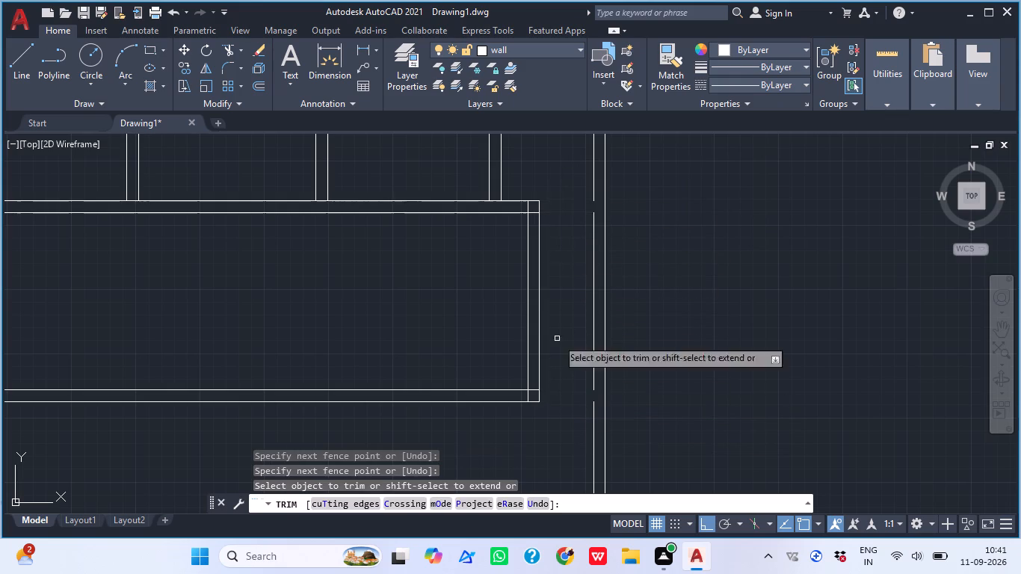
key("Escape")
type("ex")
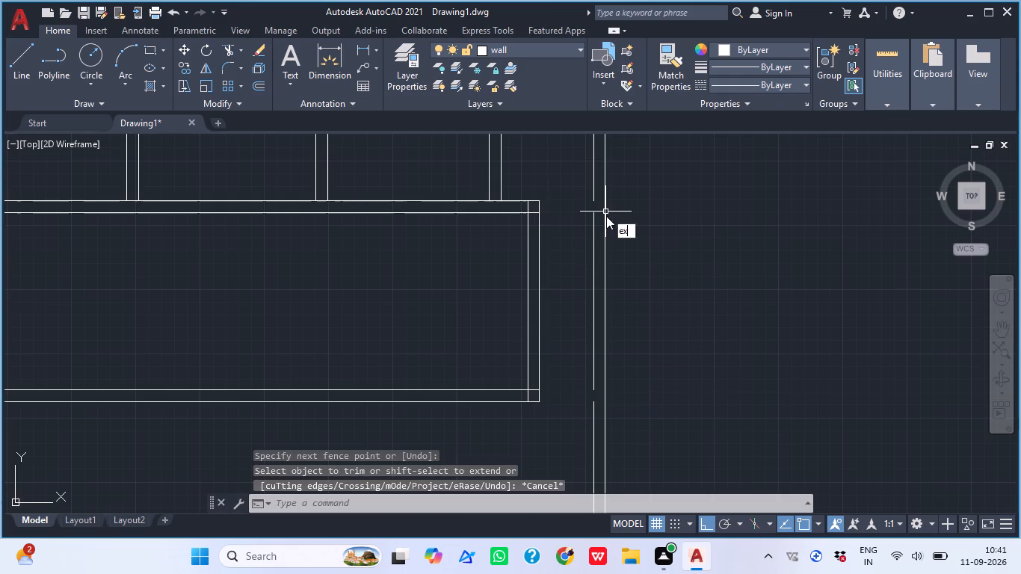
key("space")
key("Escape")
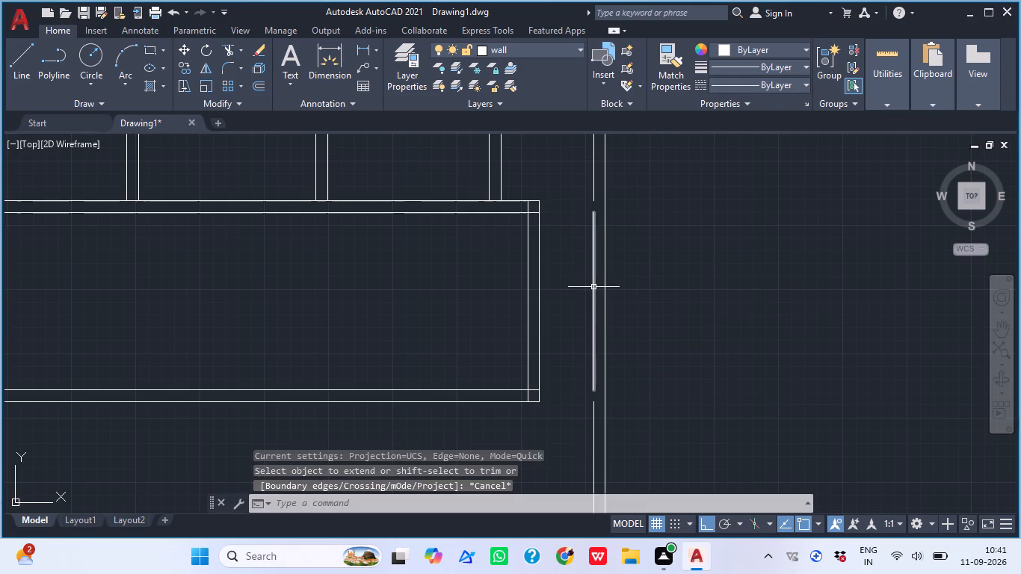
Delete the isolated middle segment of the right outer wall's inner line beside the new room.
left_click(594, 285)
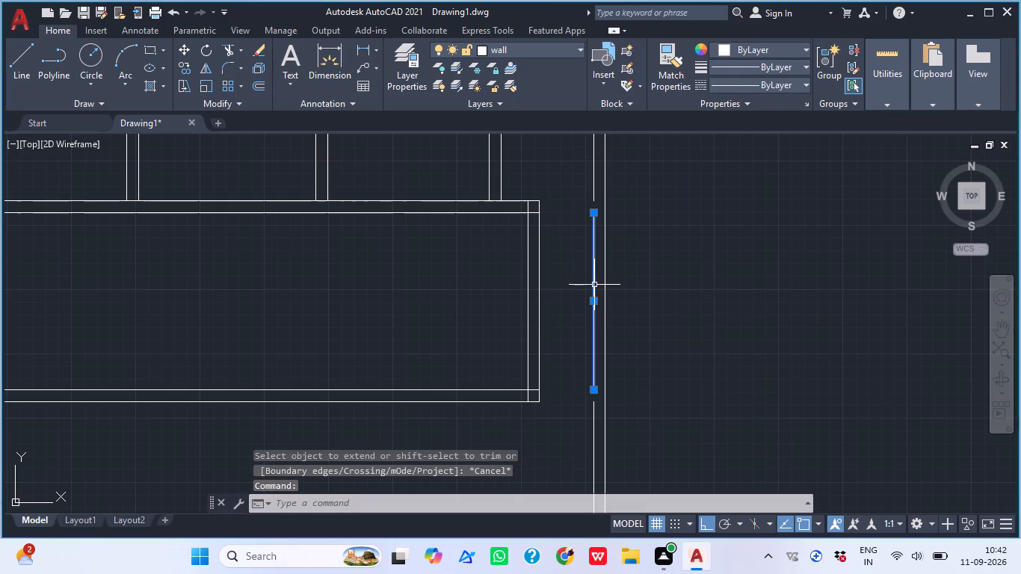
key("Delete")
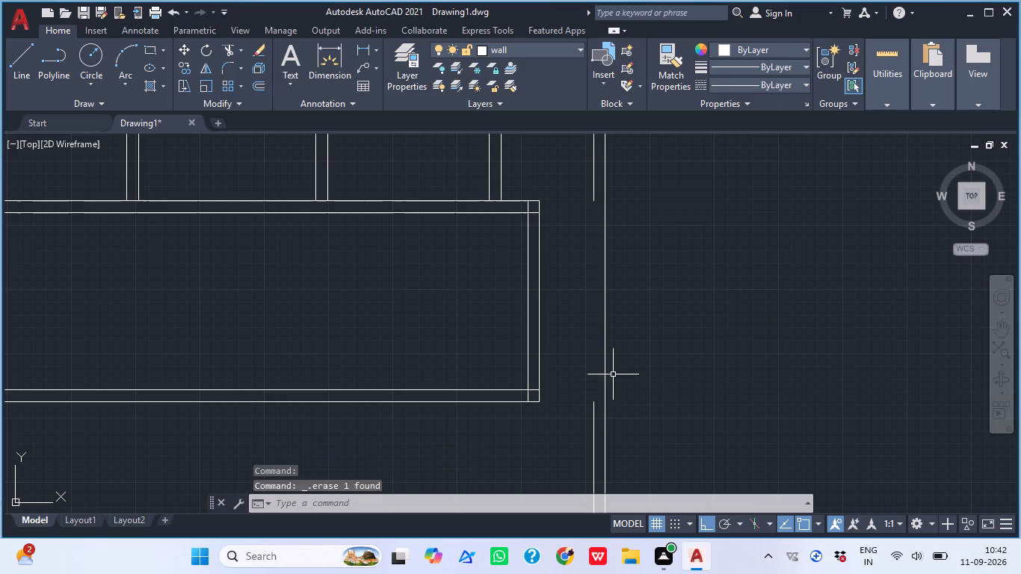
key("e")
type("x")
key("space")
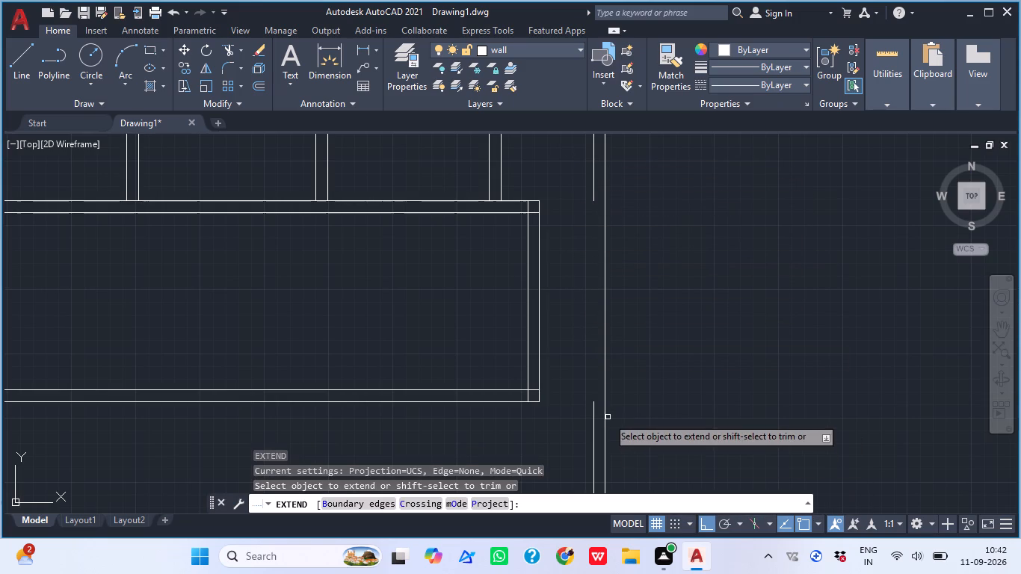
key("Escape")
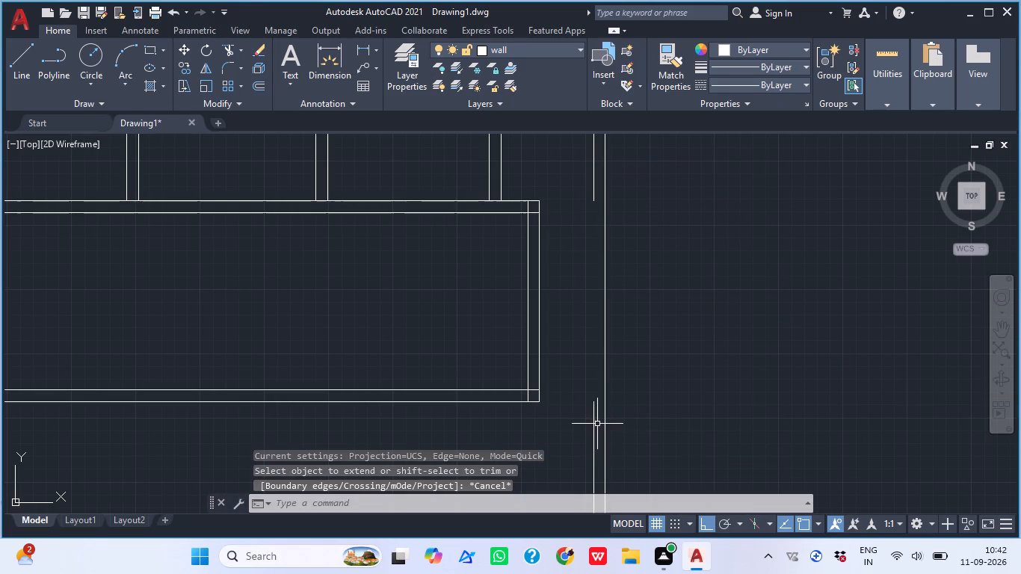
Stretch the top endpoint of the right outer wall's lower inner line up 13'-0" to meet the upper segment.
left_click(592, 423)
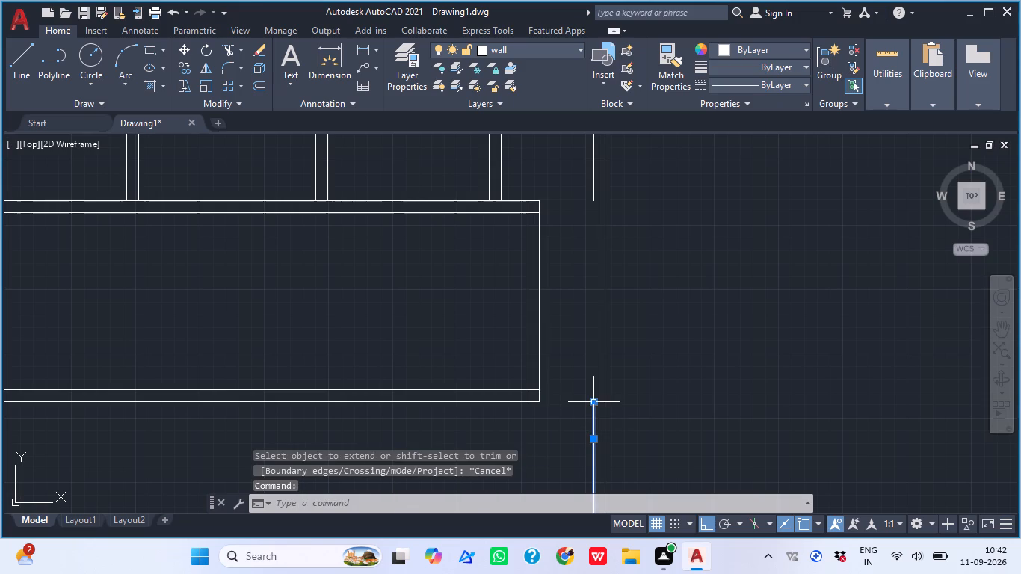
left_click(593, 401)
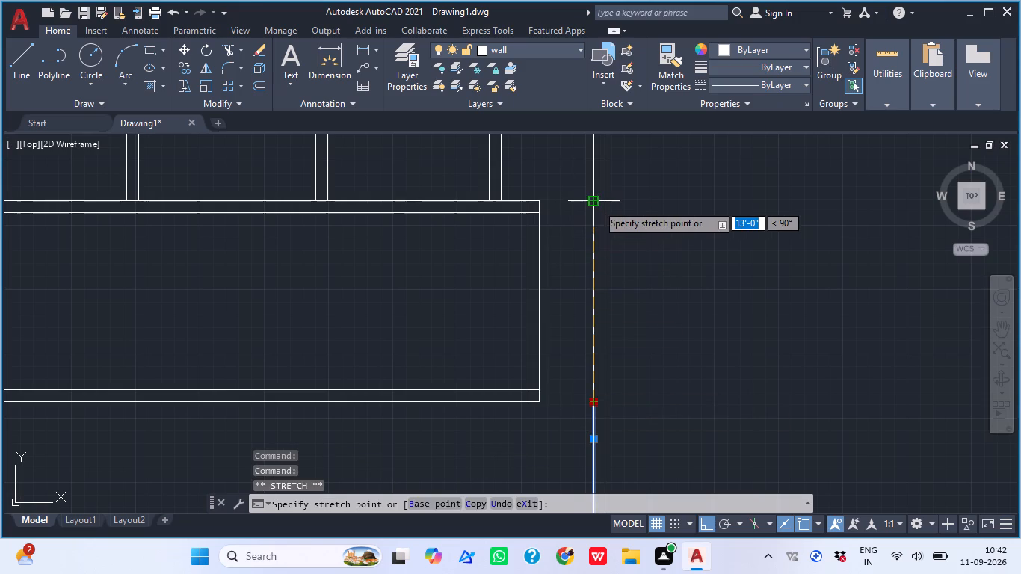
left_click(597, 204)
key("Escape")
Trim the overlapping wall lines at the new room's upper-right and lower-right corners into clean corners.
scroll(576, 224, "down", 1)
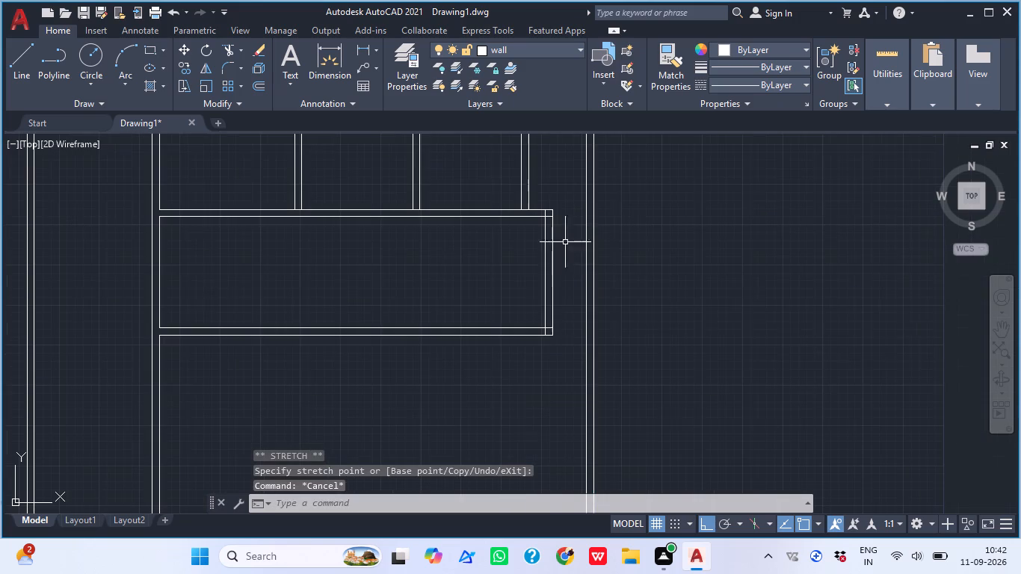
type("tr")
key("space")
scroll(573, 212, "up", 3)
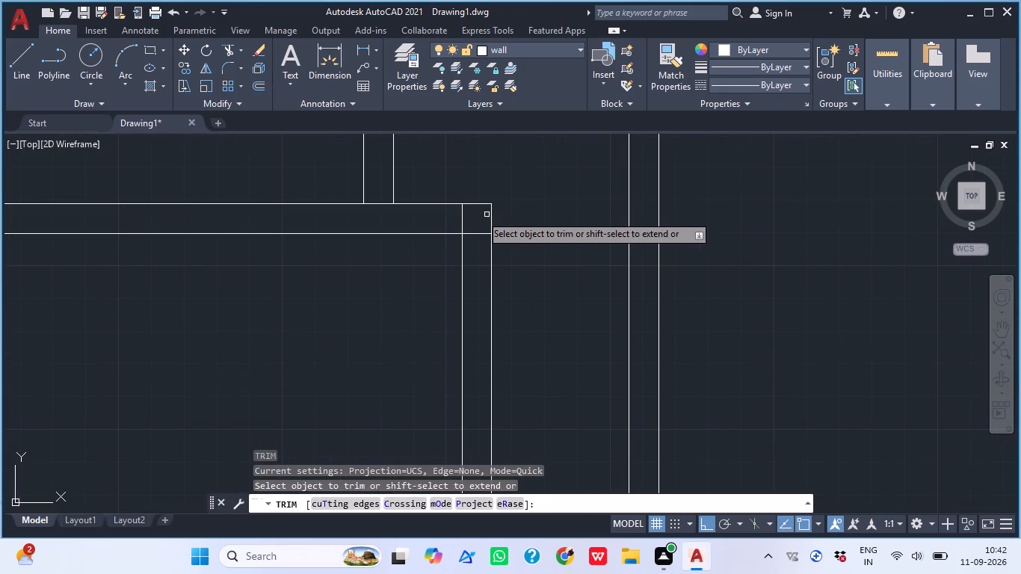
left_click(439, 217)
left_click(480, 238)
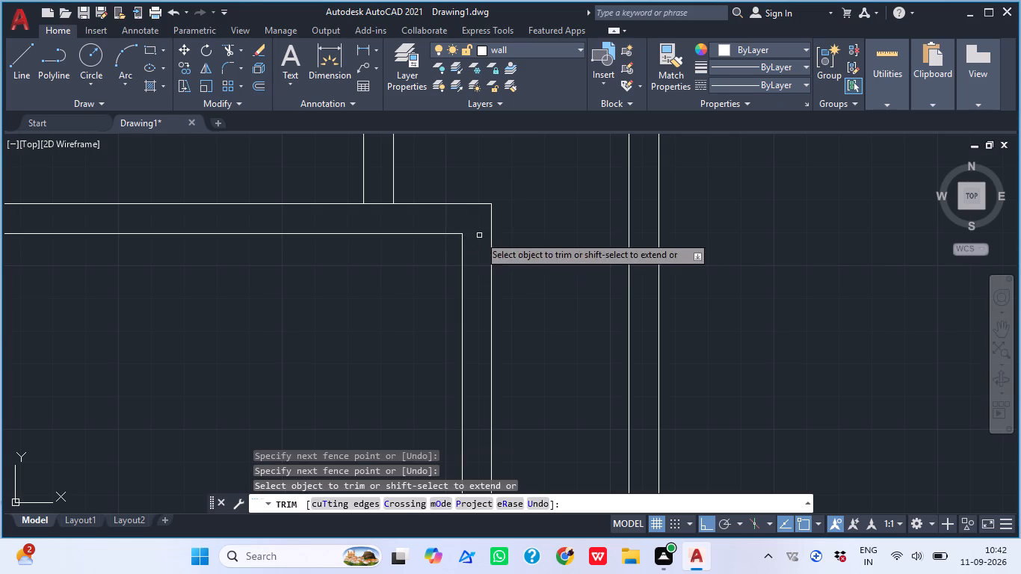
scroll(524, 120, "down", 5)
middle_click_drag(522, 290, 490, 162)
scroll(493, 164, "down", 4)
scroll(494, 230, "up", 2)
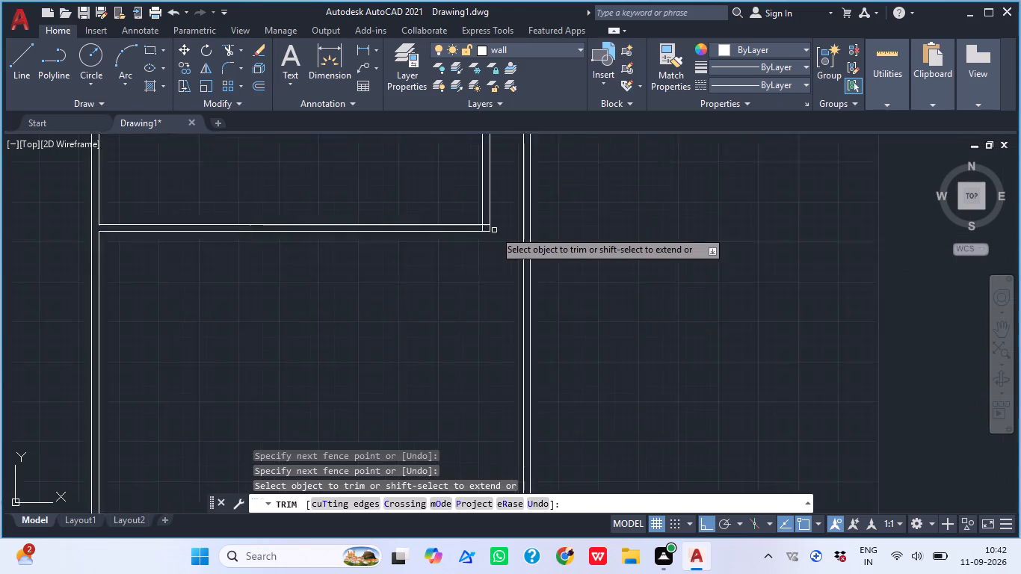
scroll(494, 230, "up", 4)
left_click(454, 260)
left_click(388, 316)
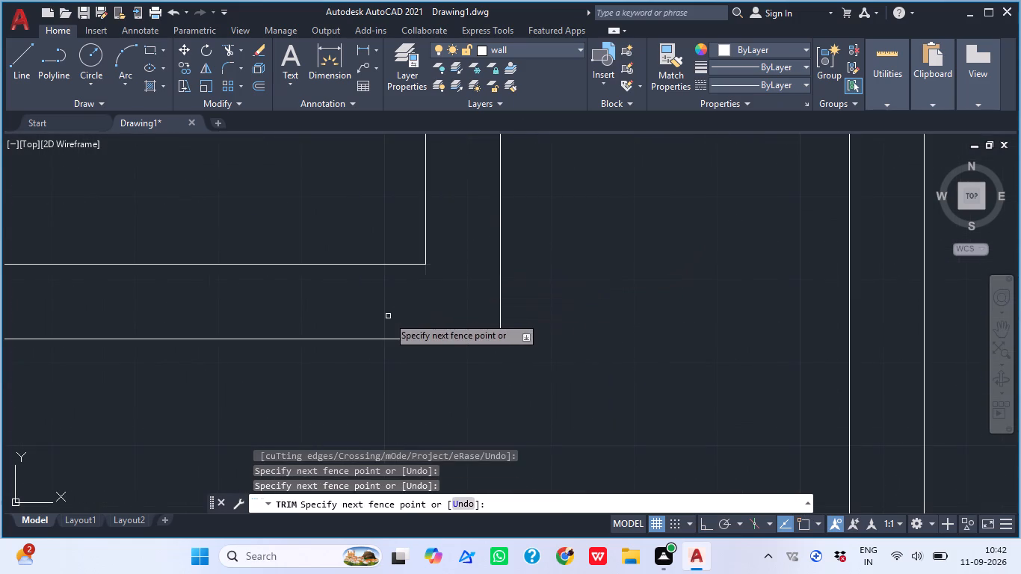
scroll(453, 315, "down", 5)
middle_click_drag(477, 354, 499, 378)
key("Escape")
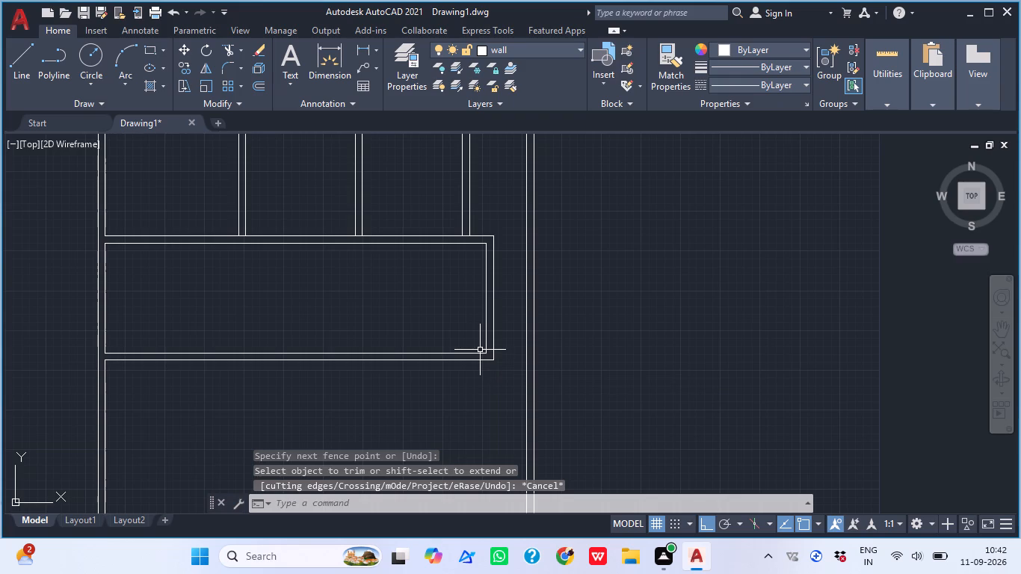
Extend both lines of the long room's upper wall to the left outer wall's inner line.
middle_click_drag(415, 352, 538, 330)
middle_click_drag(417, 335, 454, 365)
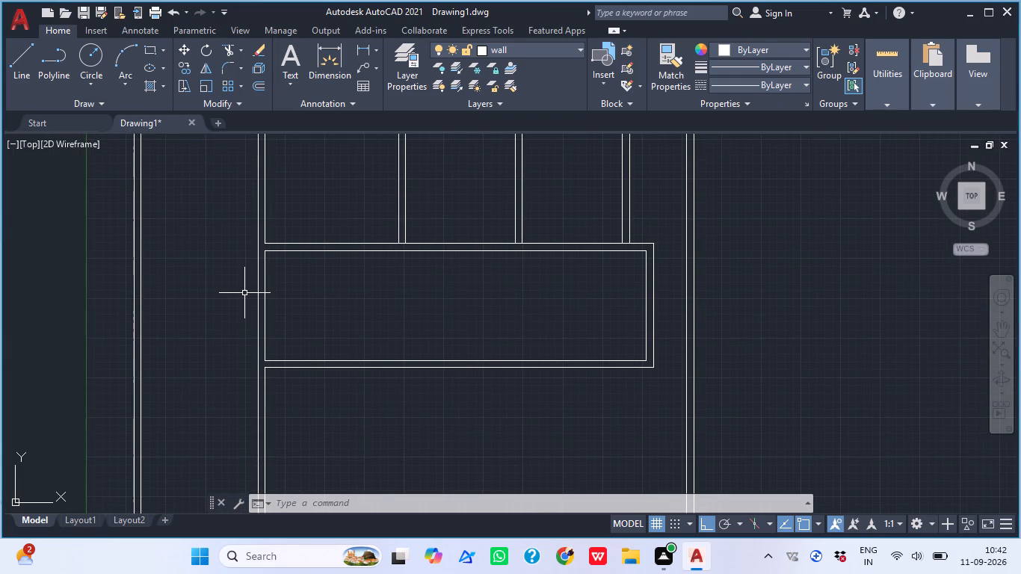
middle_click_drag(267, 321, 282, 351)
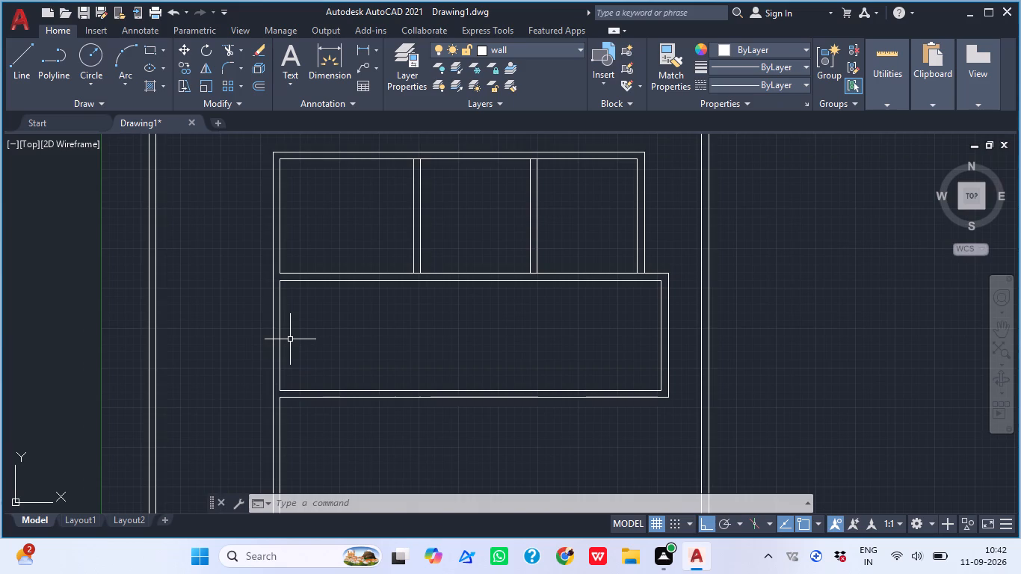
type("ex")
key("space")
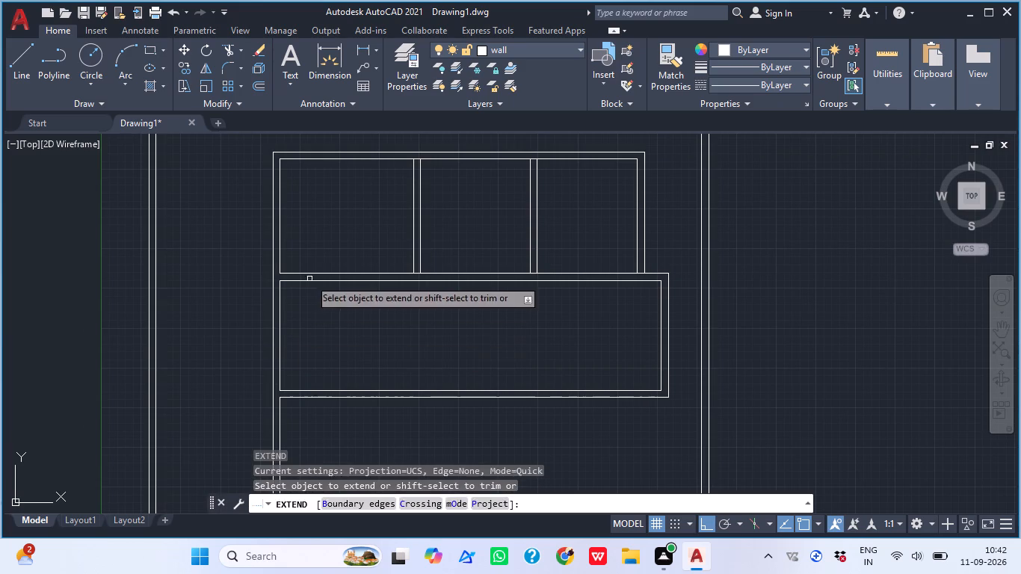
left_click(318, 253)
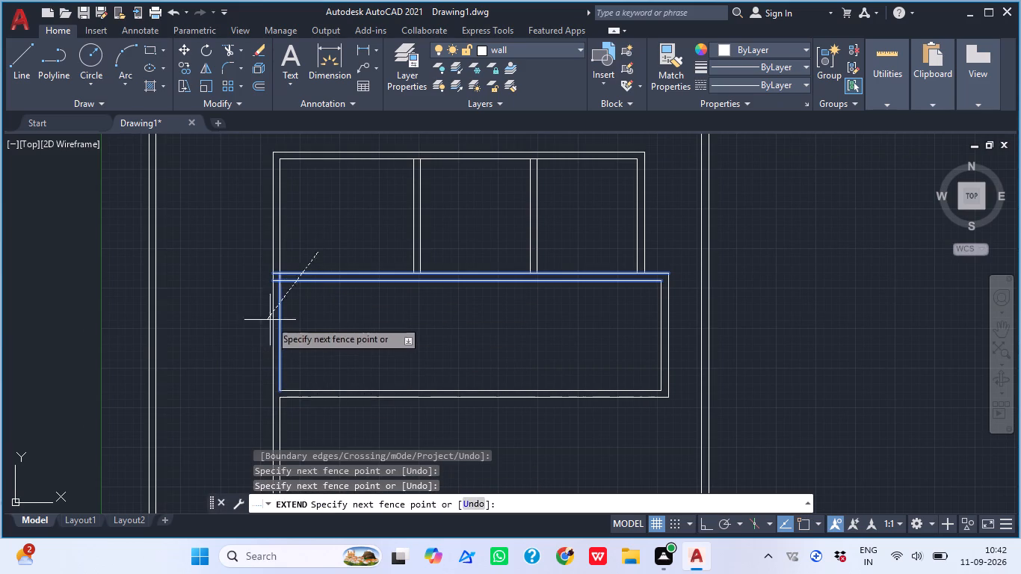
left_click(310, 321)
left_click(300, 266)
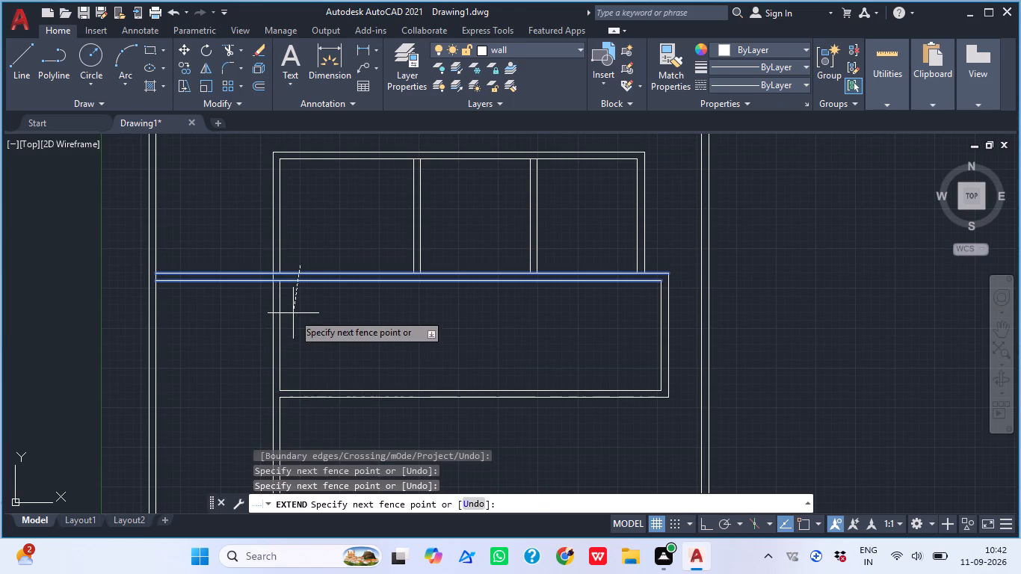
left_click(293, 313)
key("Escape")
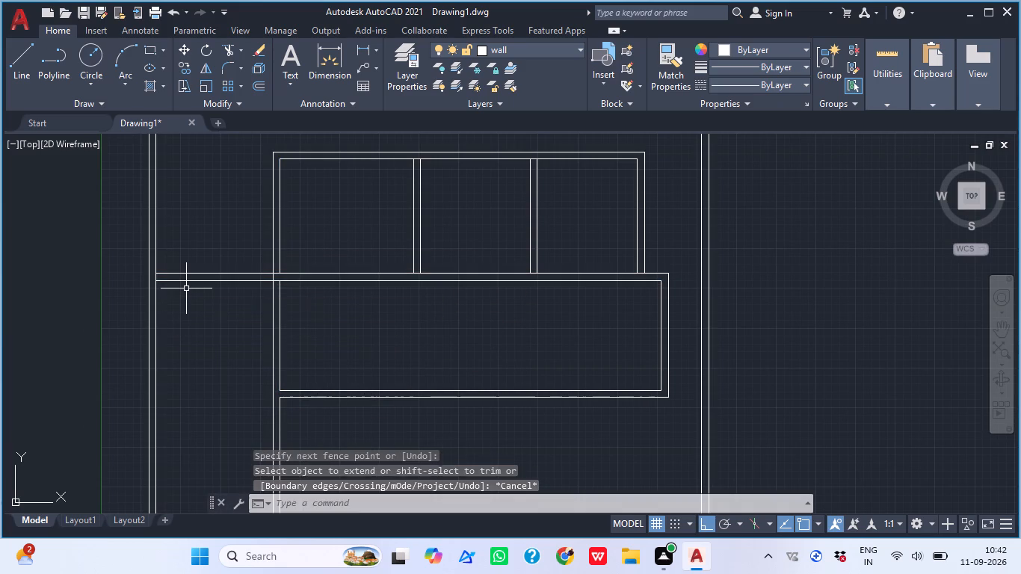
Trim the crossing lines where the extended upper wall meets the left outer wall and the inner vertical wall.
type("tr")
key("space")
scroll(161, 285, "up", 3)
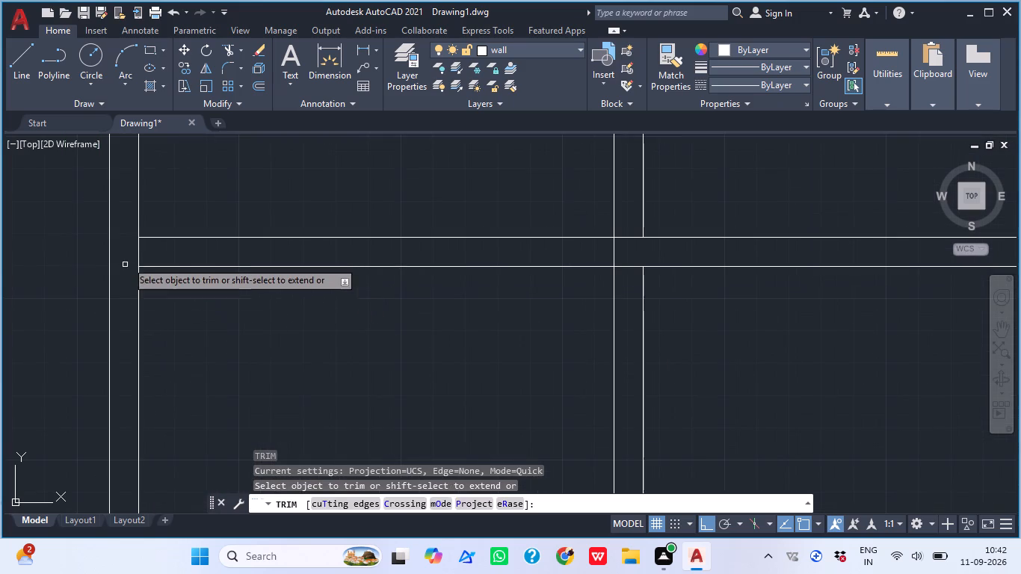
left_click(136, 250)
left_click(595, 250)
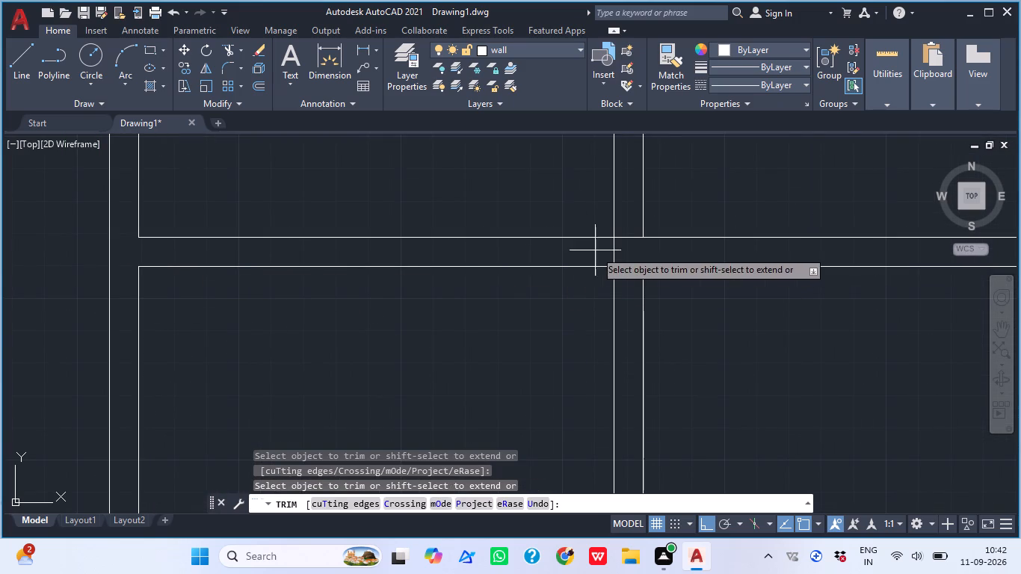
left_click(629, 259)
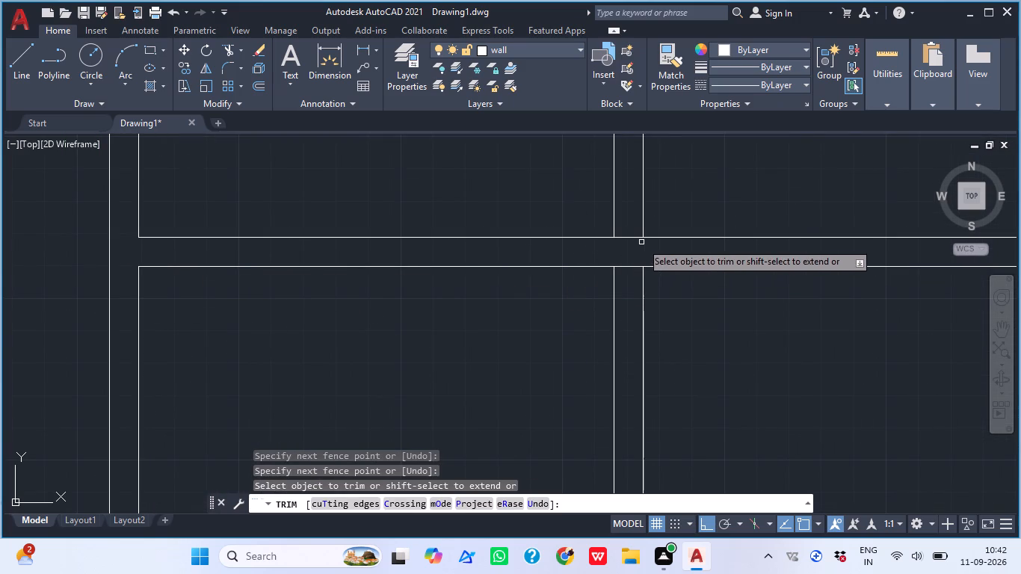
left_click(623, 226)
left_click(626, 253)
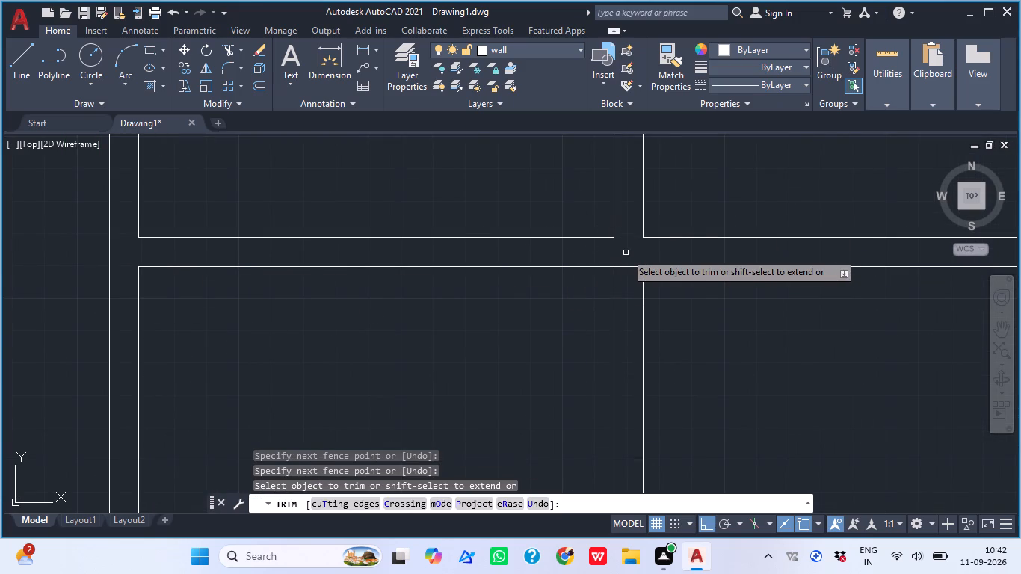
scroll(578, 262, "down", 3)
key("Escape")
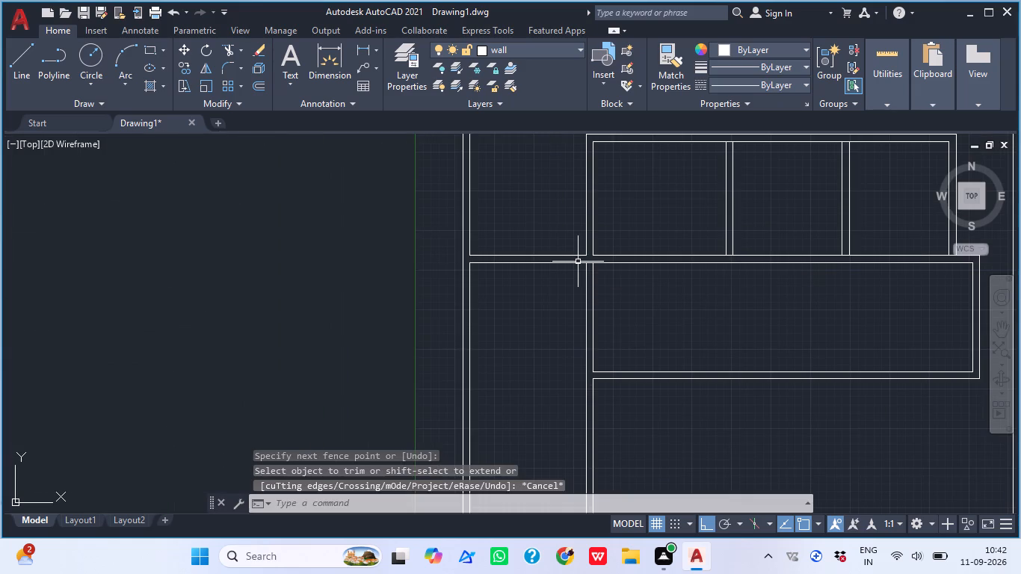
Extend both lines of the long room's lower wall to the left outer wall's inner line.
middle_click_drag(494, 303, 461, 244)
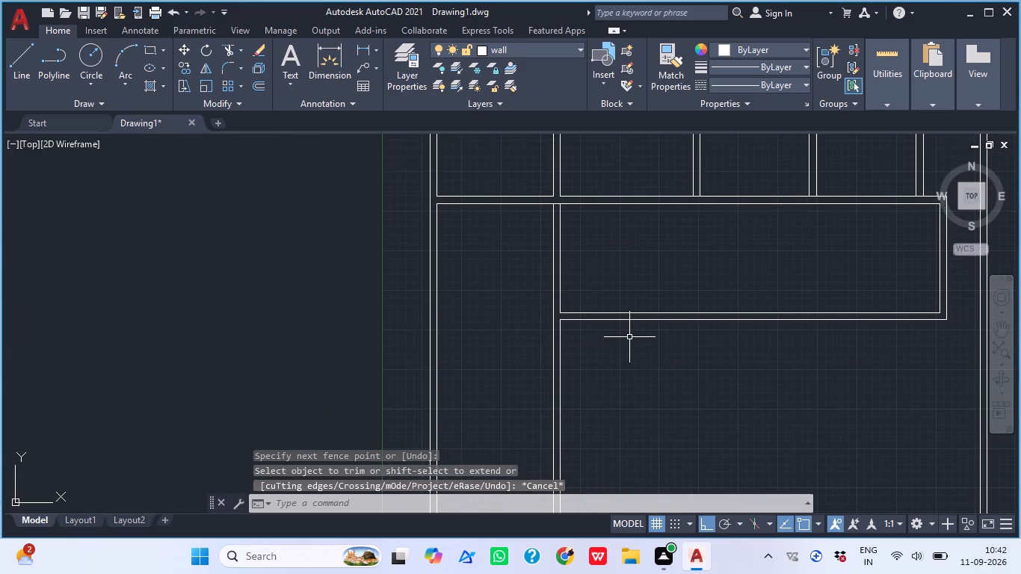
type("ex")
key("space")
left_click(644, 309)
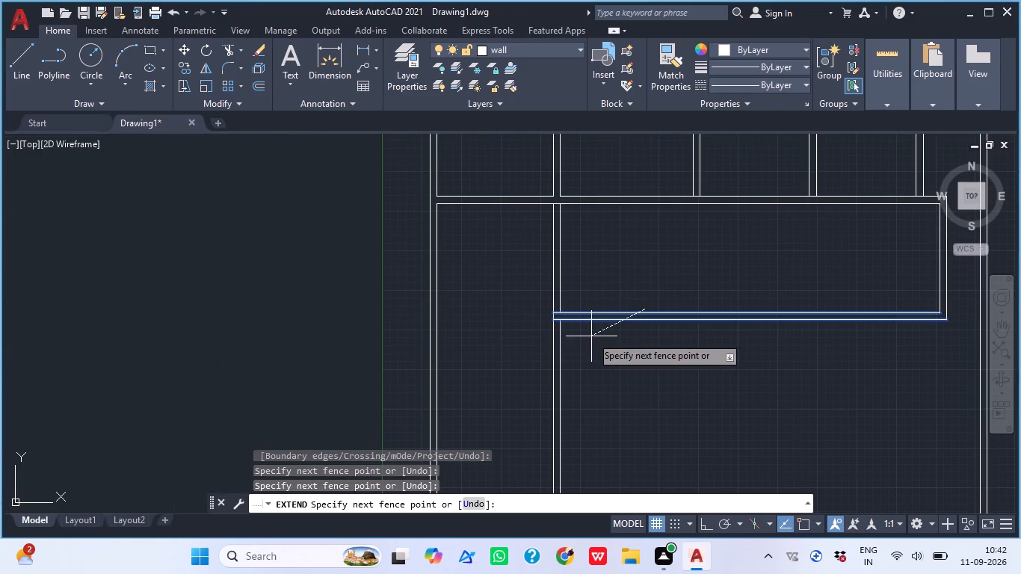
left_click(591, 336)
left_click(590, 266)
left_click(569, 346)
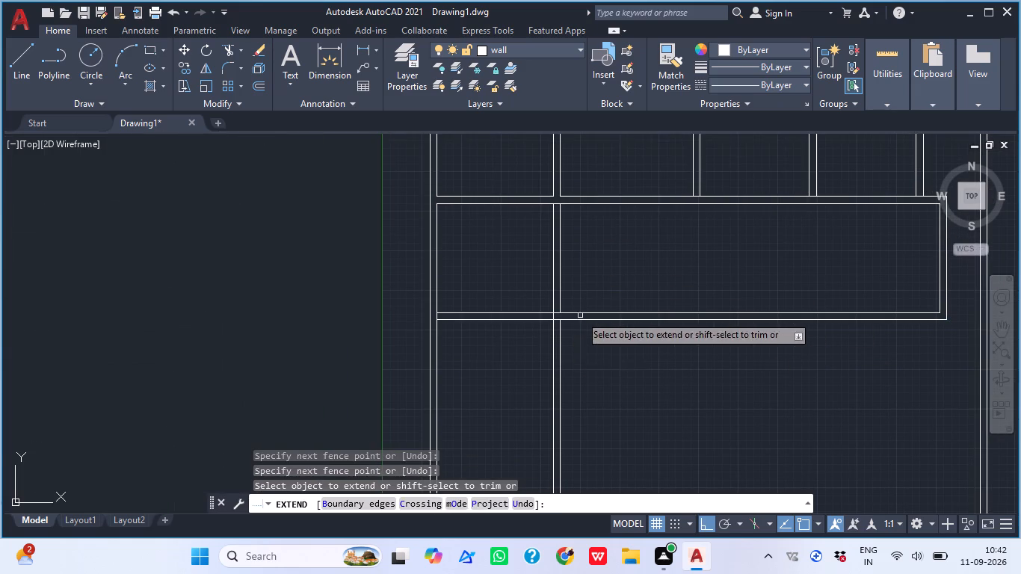
key("Escape")
key("Escape")
Trim the left outer wall's inner line between the two extended lower wall lines.
type("trr")
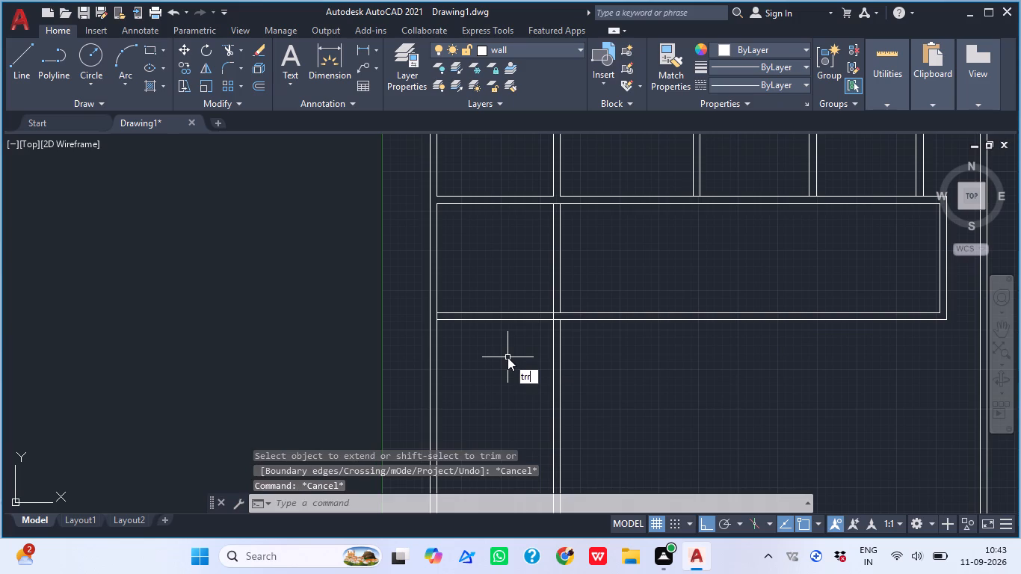
key("BackSpace")
key("space")
scroll(486, 304, "up", 2)
scroll(352, 334, "up", 3)
left_click(357, 336)
left_click(394, 342)
key("Escape")
scroll(395, 342, "down", 4)
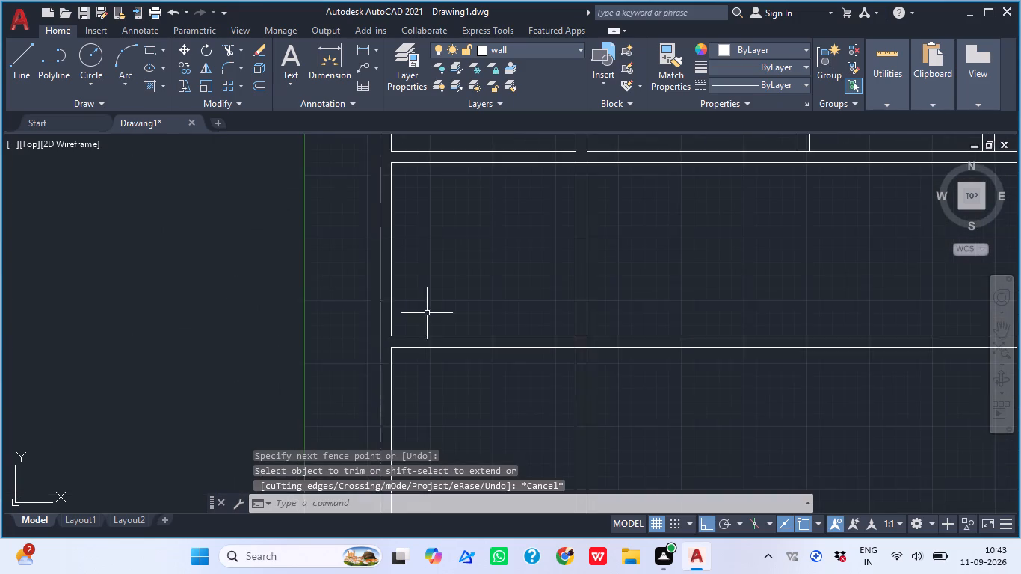
Offset the left outer wall's inner line segment beside the long room 9'9" to the right.
middle_click_drag(429, 313, 416, 369)
type("o")
key("space")
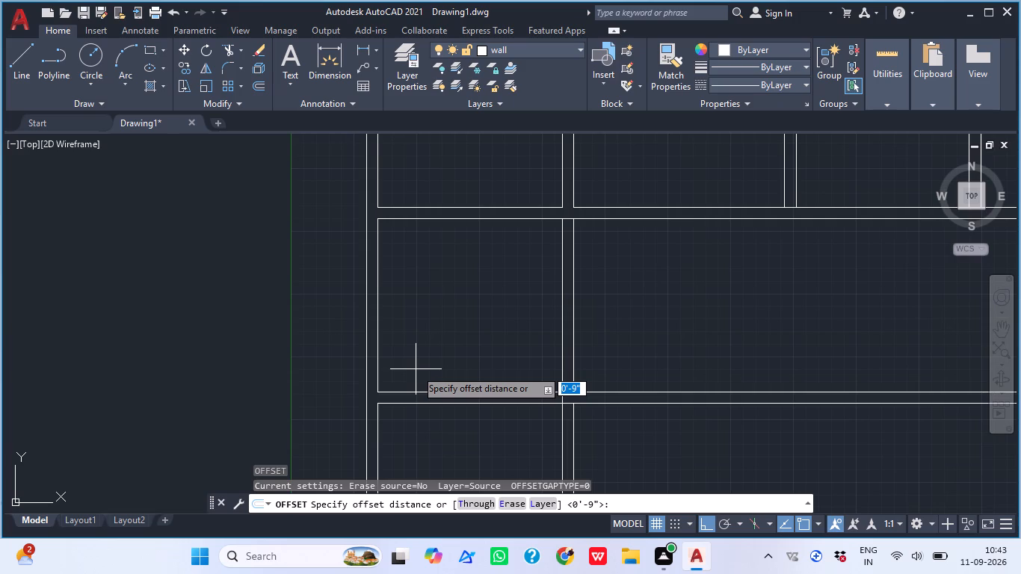
type("9'9\"")
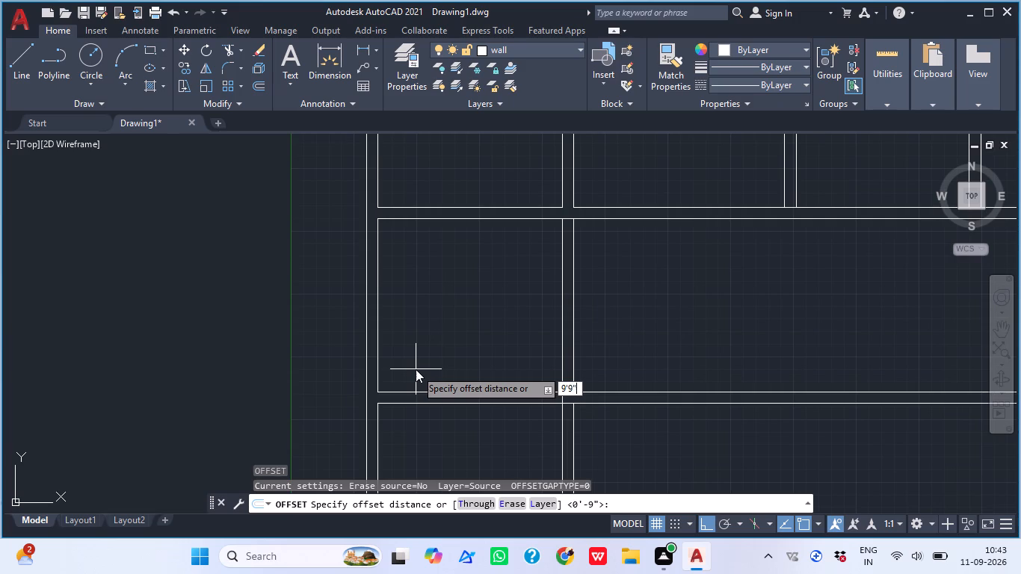
key("Return")
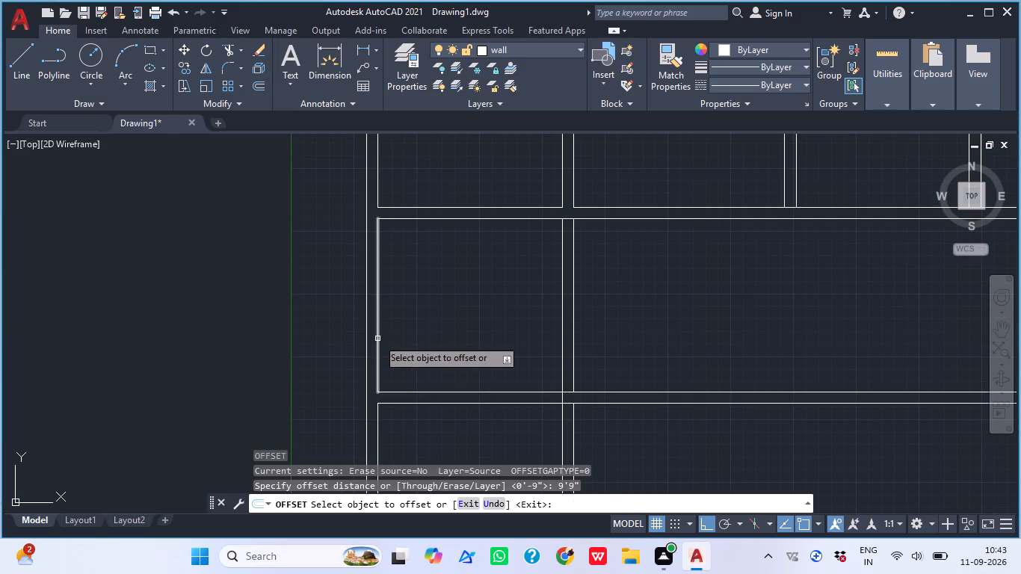
left_click(377, 339)
left_click(471, 348)
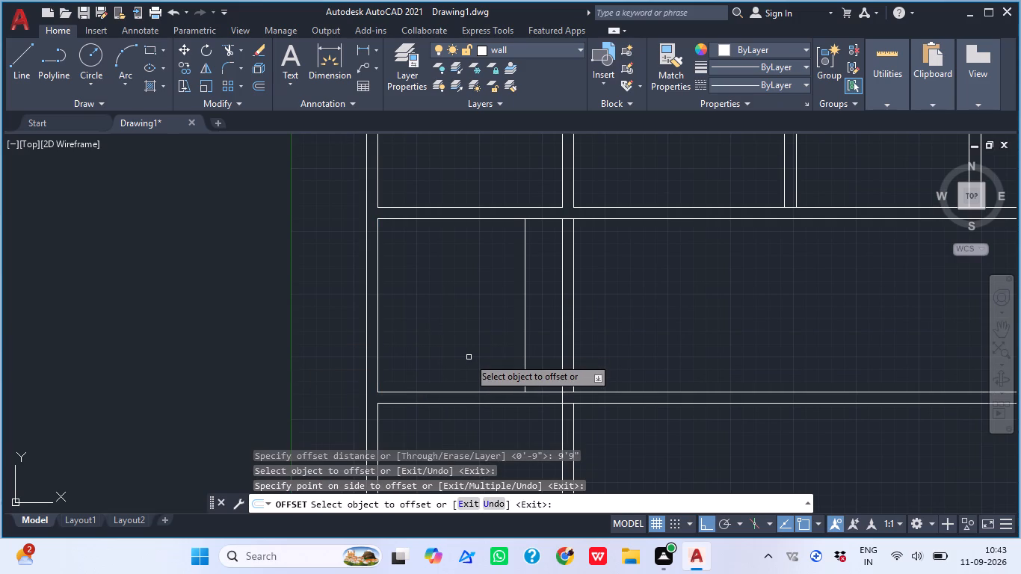
Offset the new vertical line 9" to the right to form the long room's left wall.
key("space")
key("space")
type("9\"")
key("Return")
scroll(549, 306, "up", 2)
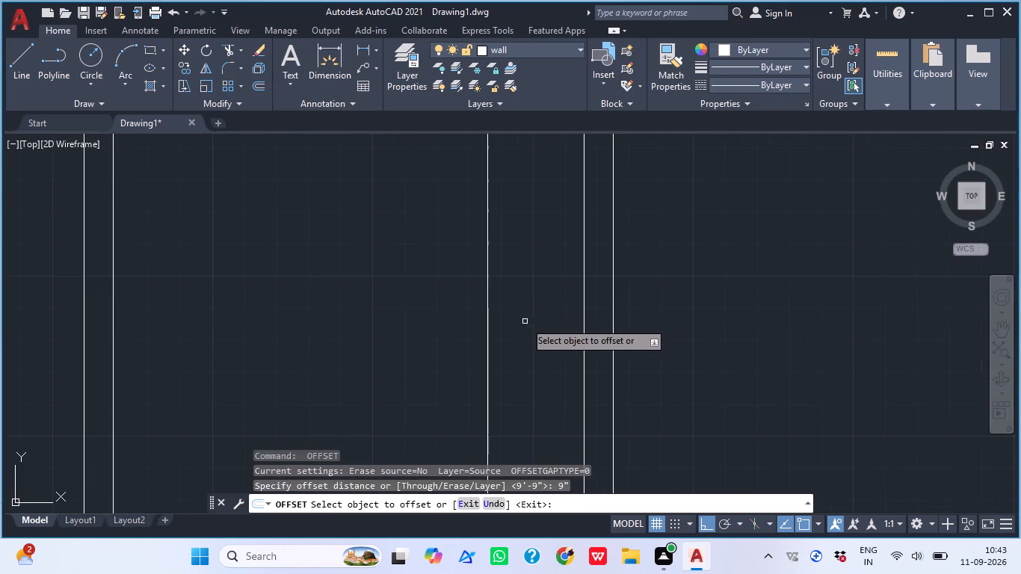
left_click(488, 360)
left_click(546, 360)
scroll(529, 323, "down", 2)
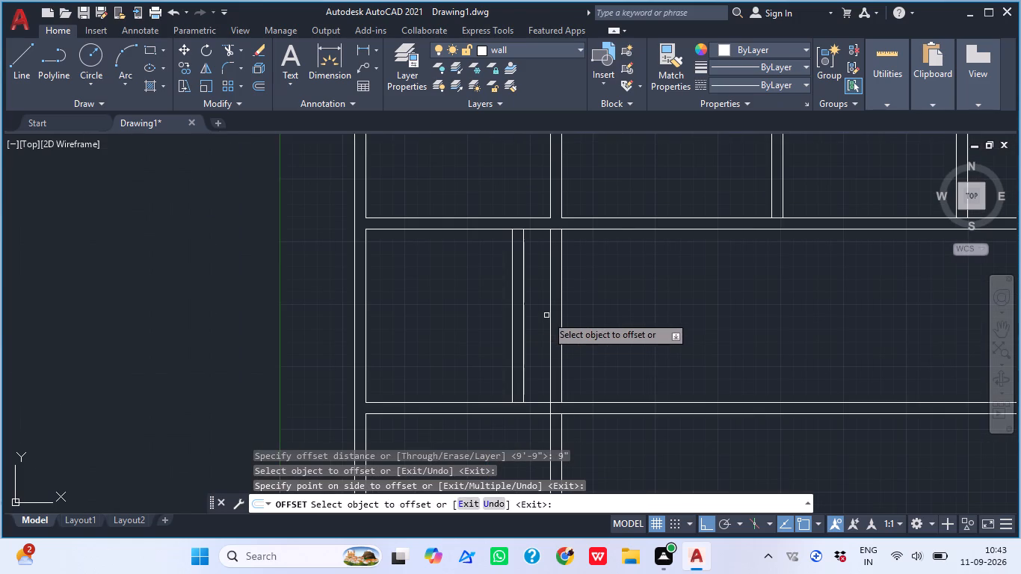
key("Escape")
Trim away the four horizontal wall lines between the left outer wall and the long room.
type("tr")
key("space")
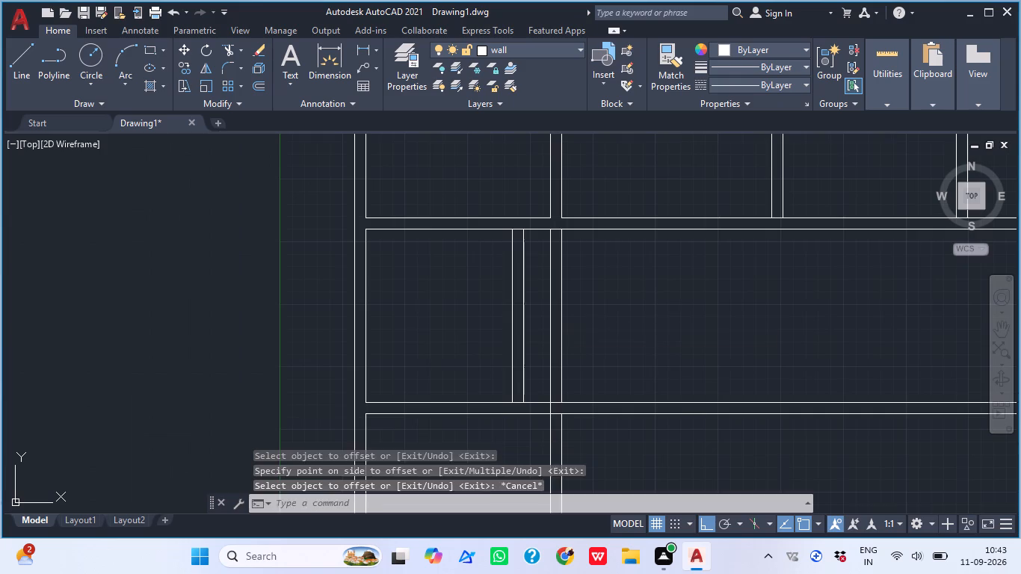
left_click(431, 232)
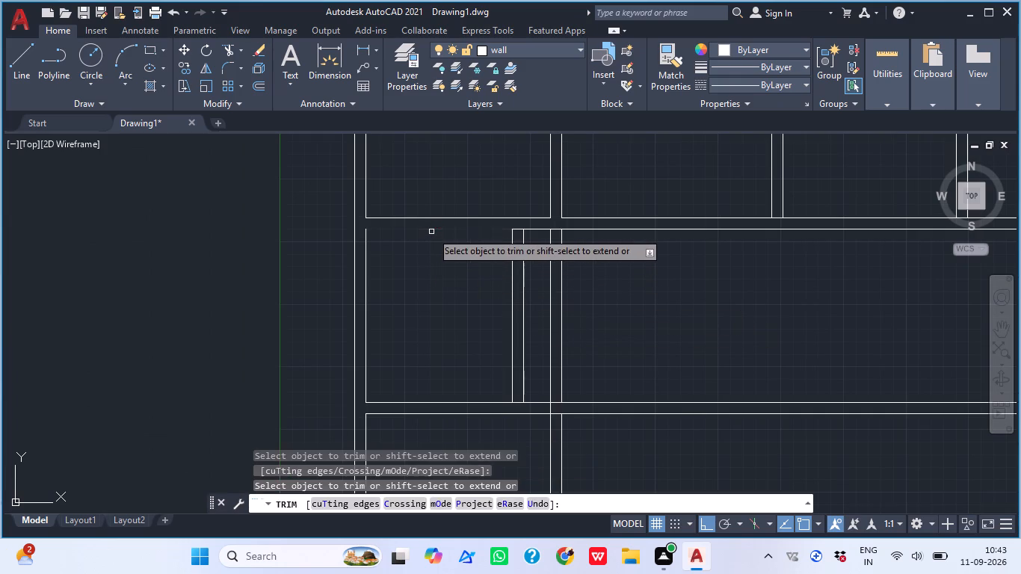
left_click(431, 199)
left_click(440, 262)
left_click(455, 348)
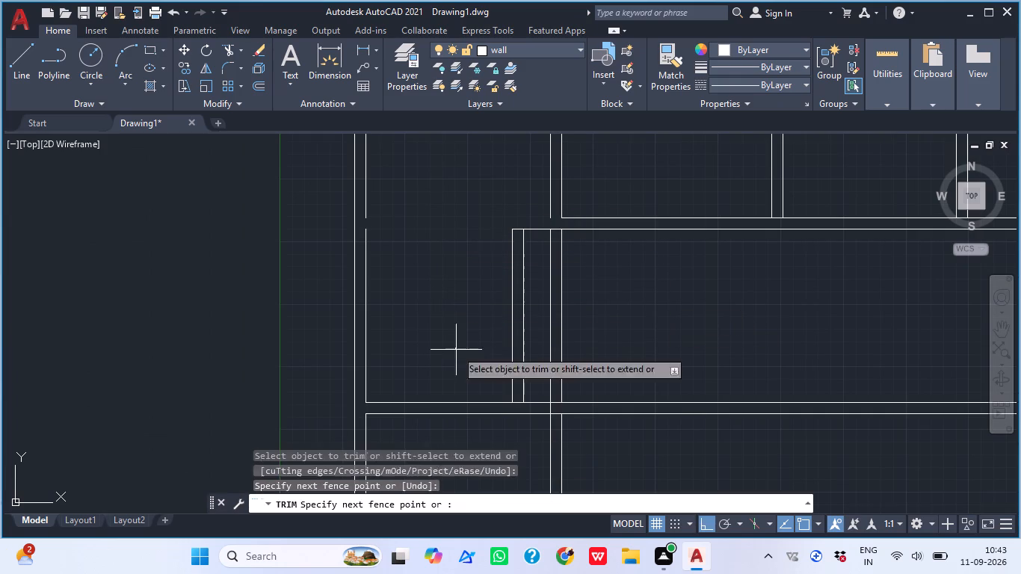
left_click(460, 442)
Trim out the old vertical wall's two lines inside the long room.
left_click_drag(584, 362, 591, 371)
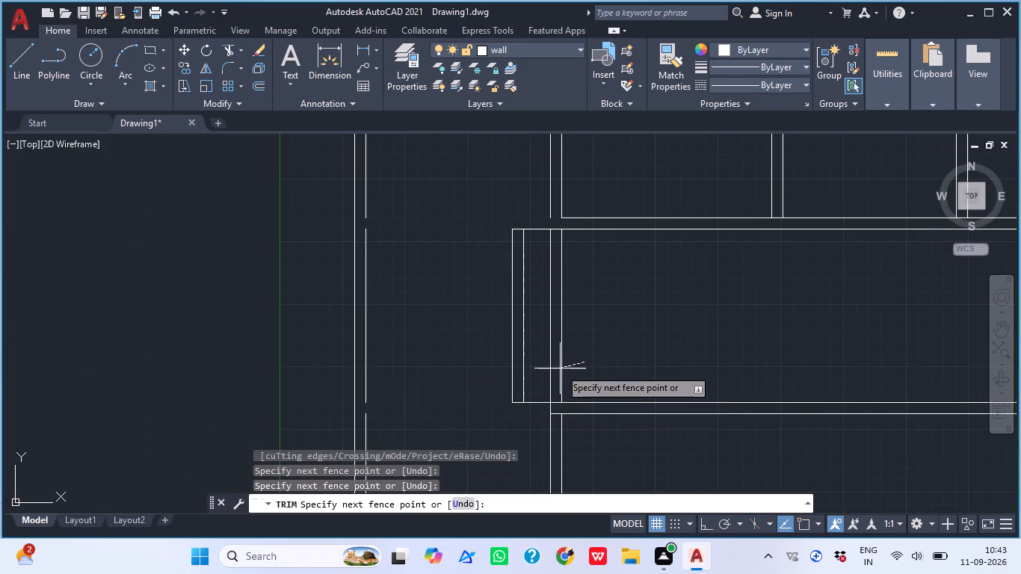
left_click(537, 368)
middle_click_drag(602, 362, 538, 310)
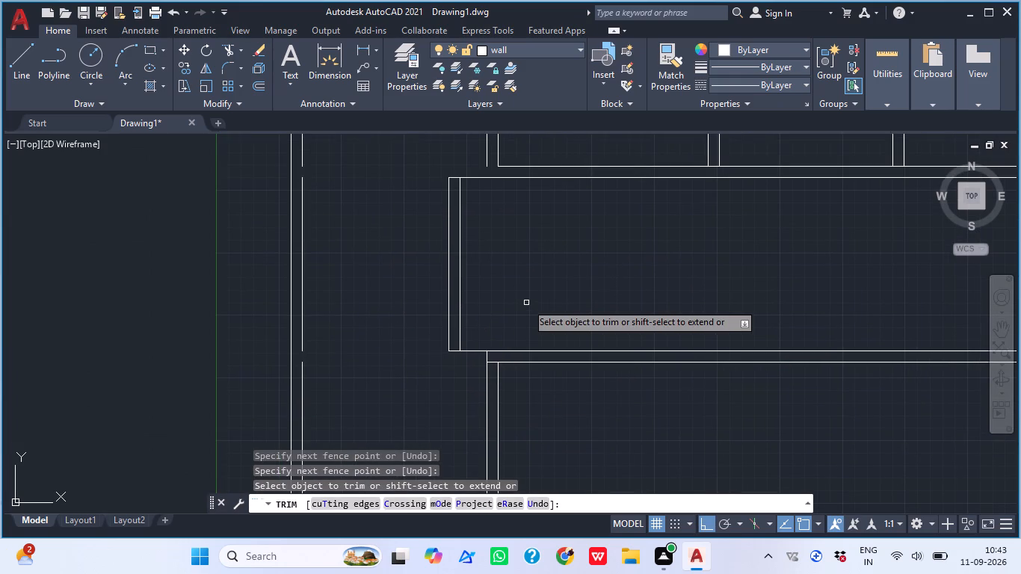
key("Escape")
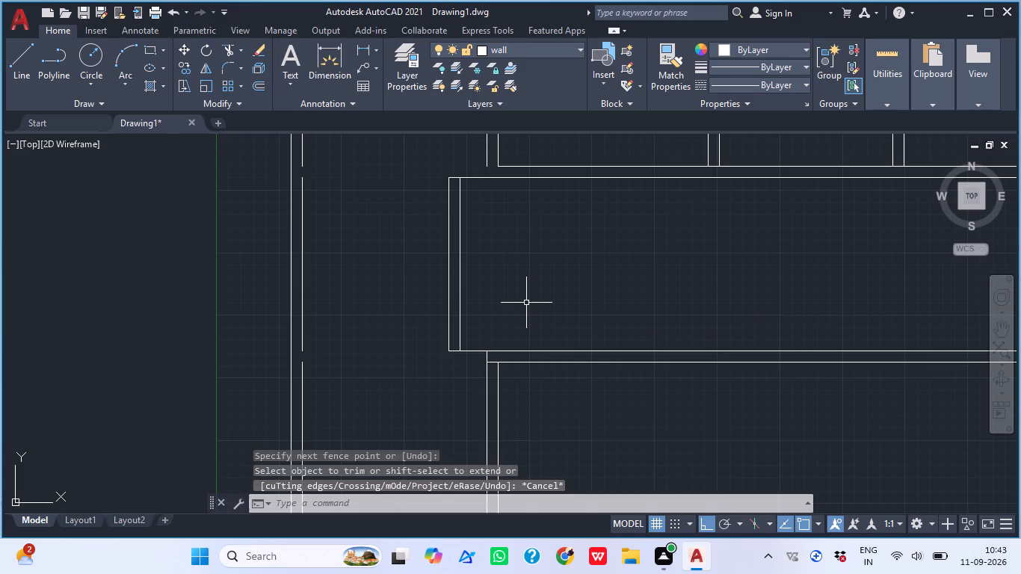
Extend the lower wall's bottom line to the left outer wall and the room's outer left line down to it.
type("ex")
key("space")
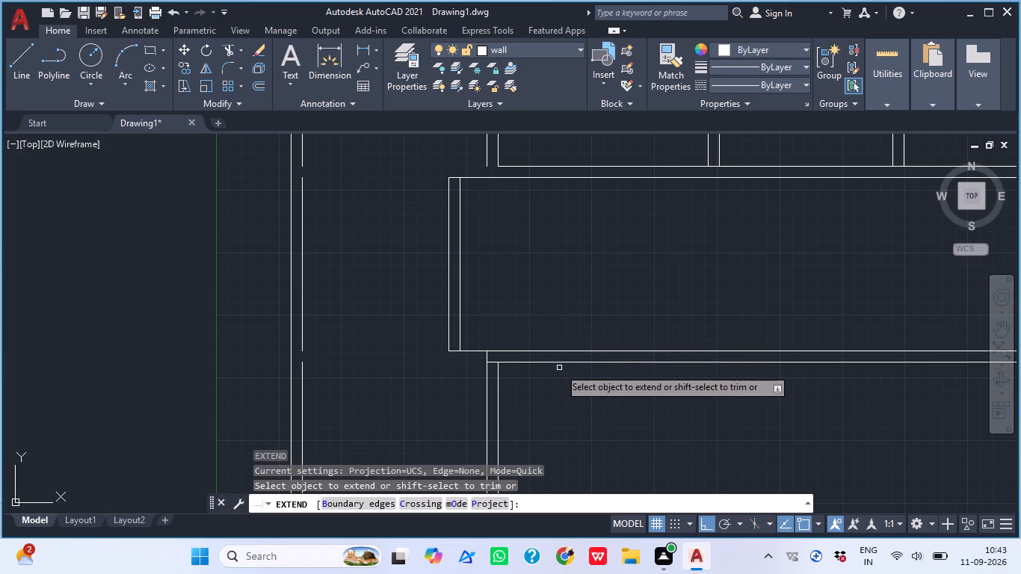
left_click(553, 364)
key("Escape")
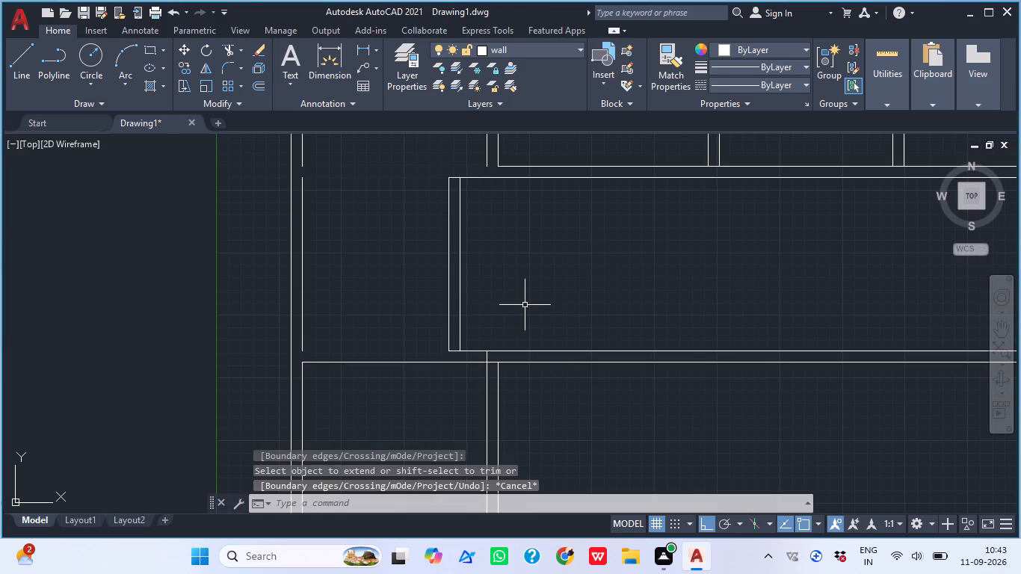
key("space")
left_click(448, 326)
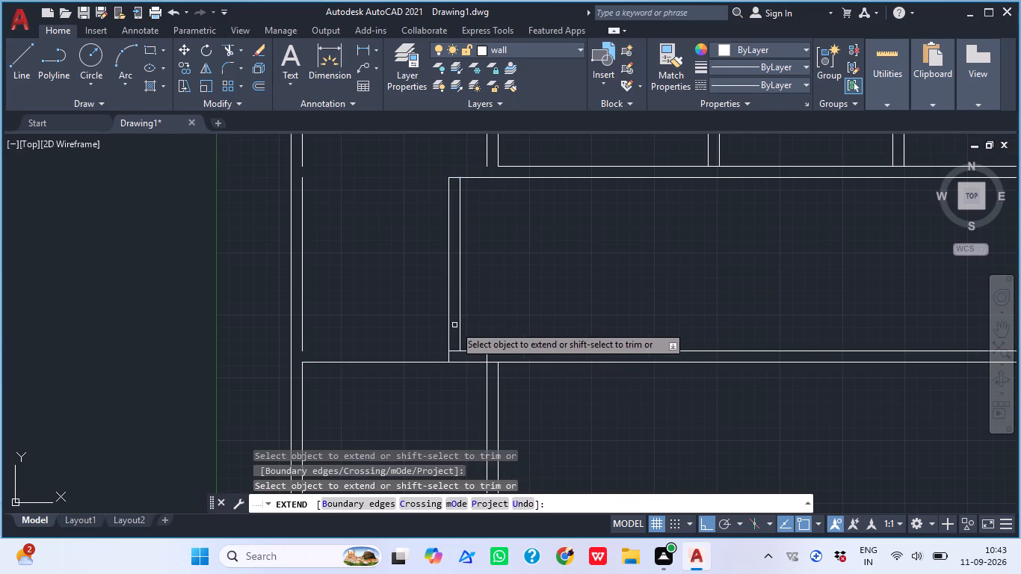
key("Escape")
Trim the excess bottom line, the overlap at the room's lower-left corner and the vertical stub inside the lower wall.
type("tr")
key("space")
left_click(436, 363)
scroll(478, 348, "up", 2)
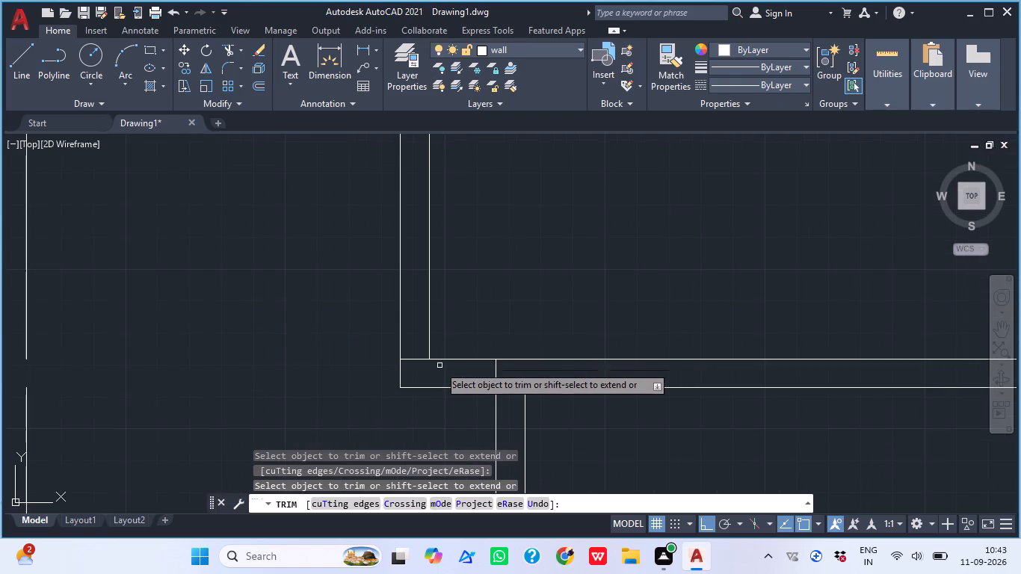
left_click(420, 349)
left_click(425, 376)
left_click(472, 374)
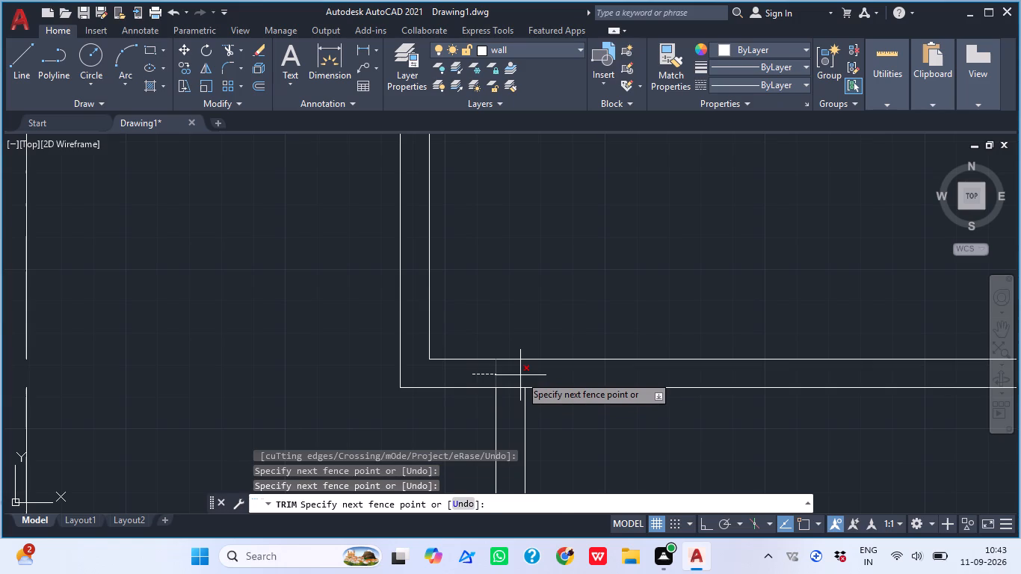
left_click(520, 375)
scroll(484, 378, "down", 2)
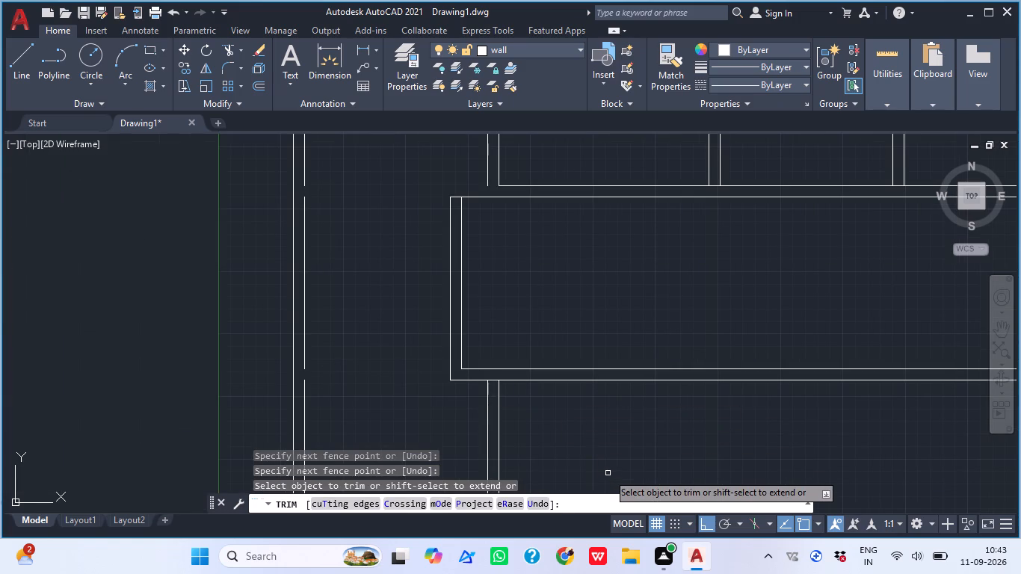
scroll(547, 421, "down", 3)
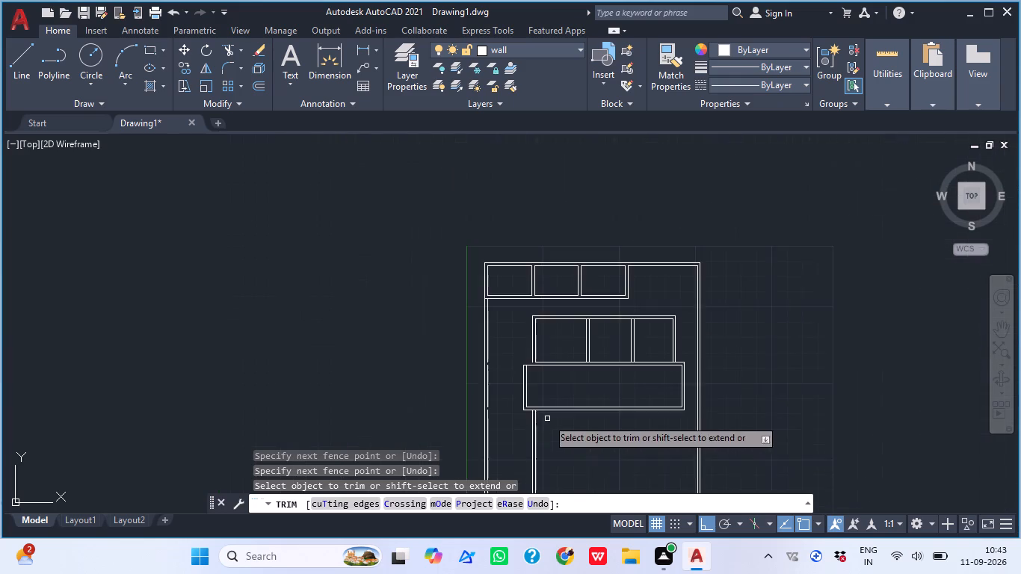
Trim away the two vertical wall lines that run down below the long room near its left end.
middle_click_drag(584, 477, 507, 395)
scroll(584, 477, "up", 1)
left_click_drag(465, 349, 442, 349)
left_click(396, 342)
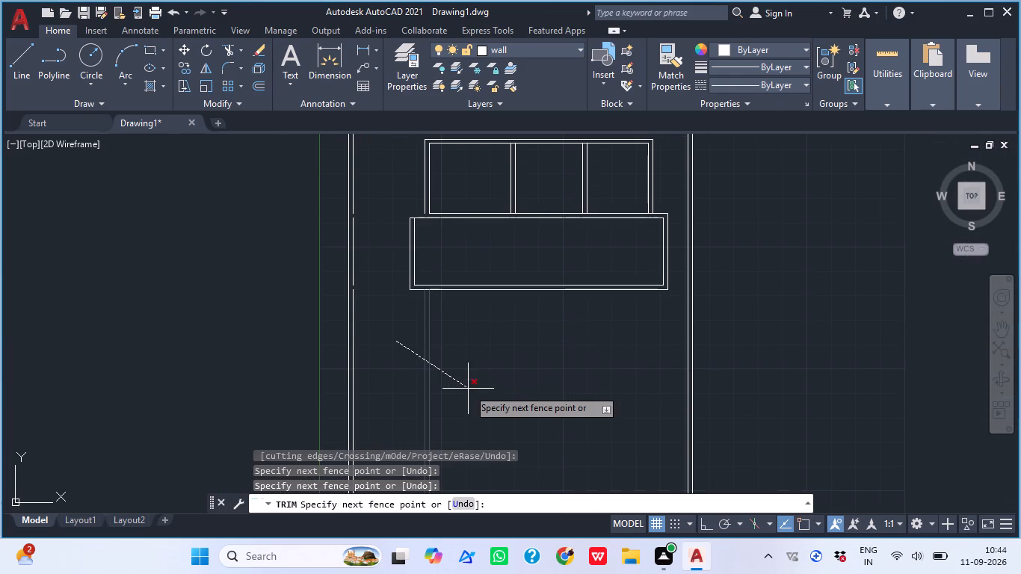
left_click(468, 389)
Extend the long room's top outer line to the left outer wall and its outer left line up to that line.
scroll(424, 244, "up", 2)
middle_click_drag(425, 202, 413, 307)
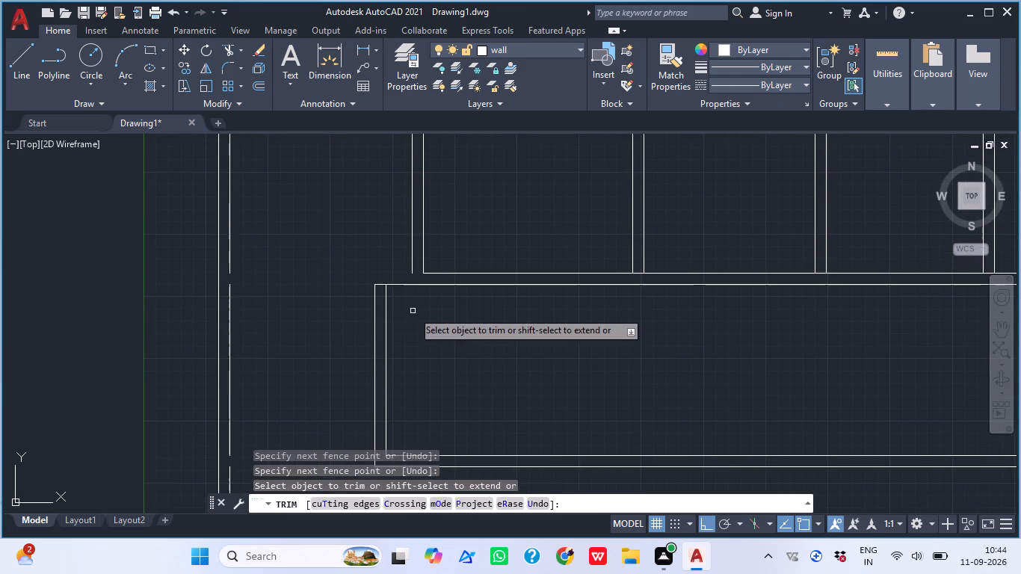
key("Escape")
type("ex")
key("space")
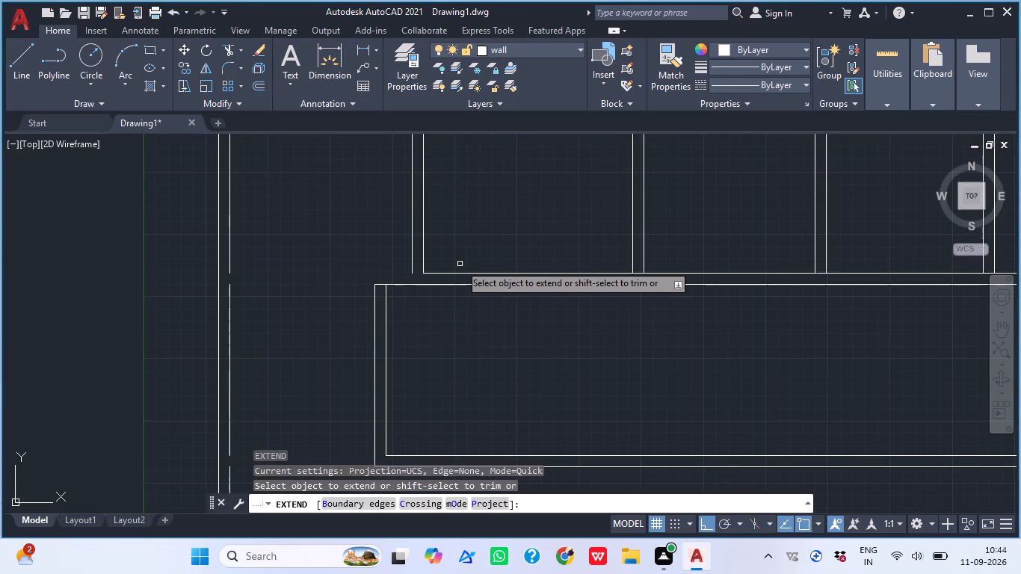
left_click(454, 272)
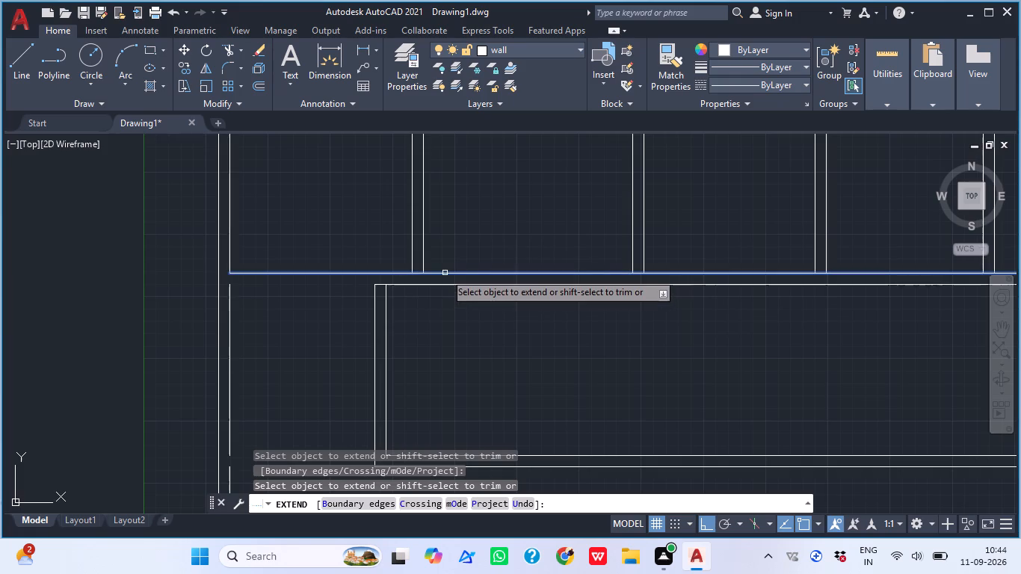
left_click(445, 273)
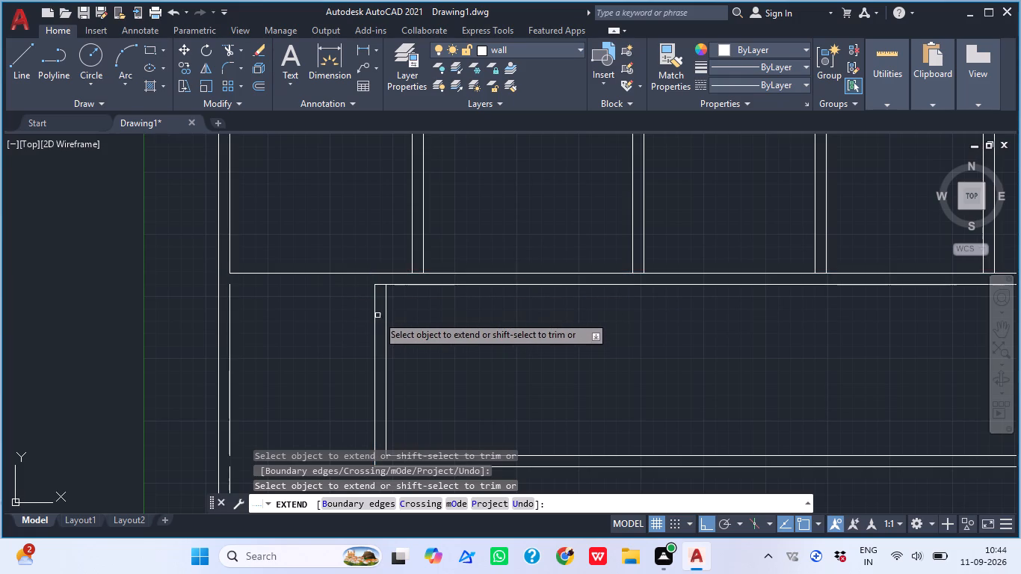
left_click(374, 312)
key("Escape")
Trim the excess top line left of the long room and the inner line's overlap at the room's upper-left corner.
type("tr")
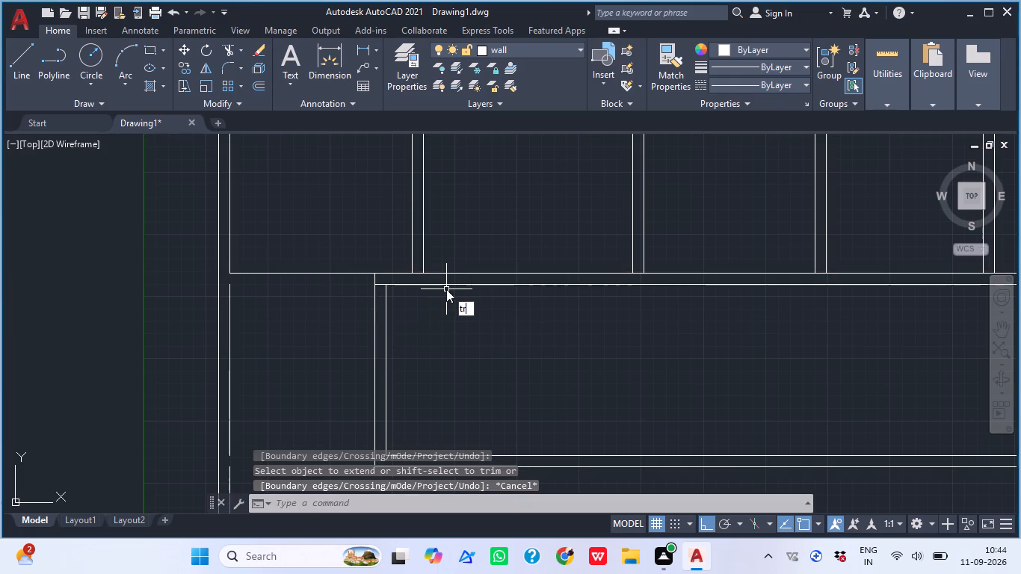
key("space")
left_click(346, 242)
left_click(337, 320)
scroll(405, 308, "up", 3)
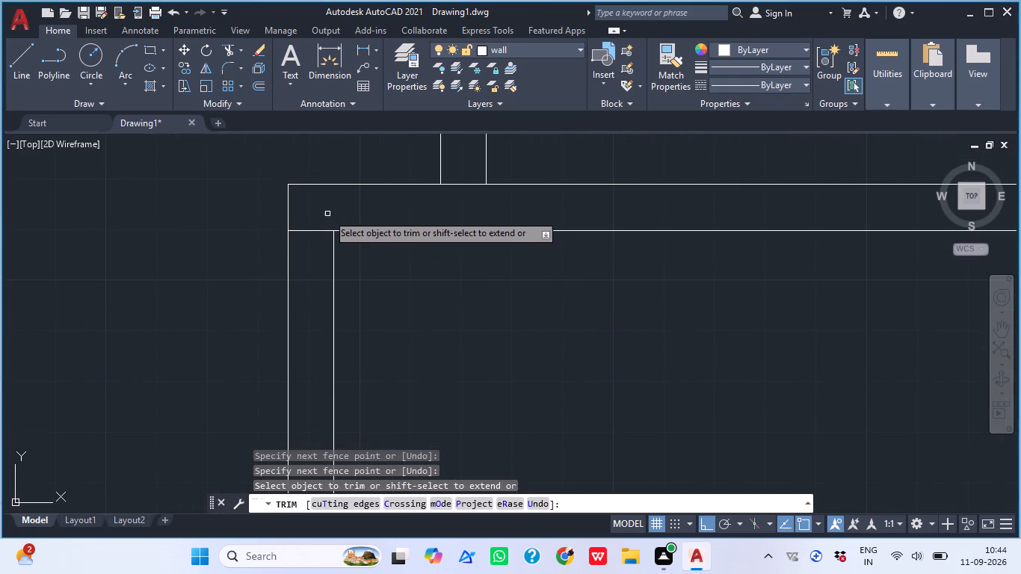
left_click(325, 214)
left_click(307, 246)
scroll(351, 174, "down", 4)
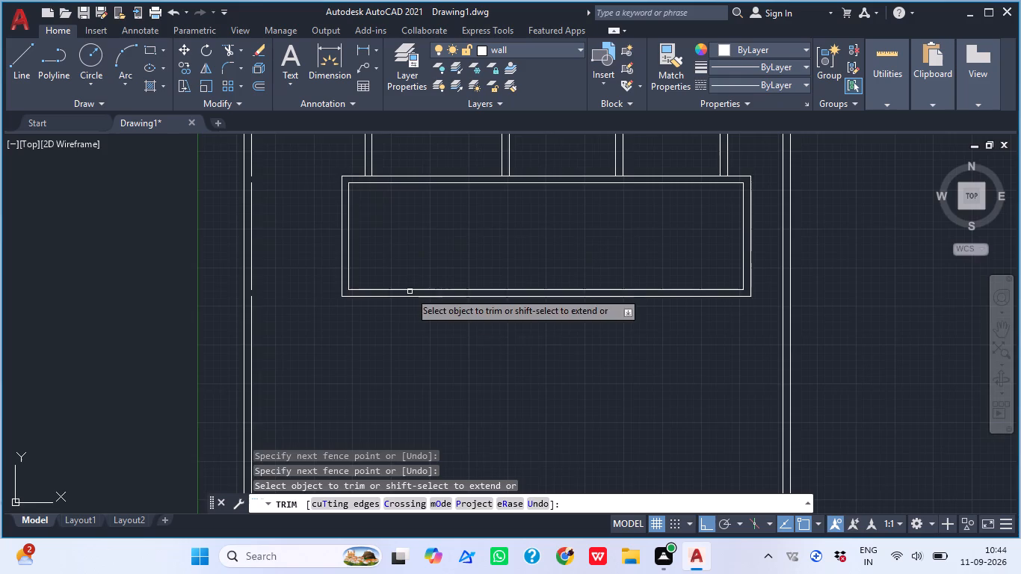
middle_click_drag(407, 315, 428, 372)
key("Escape")
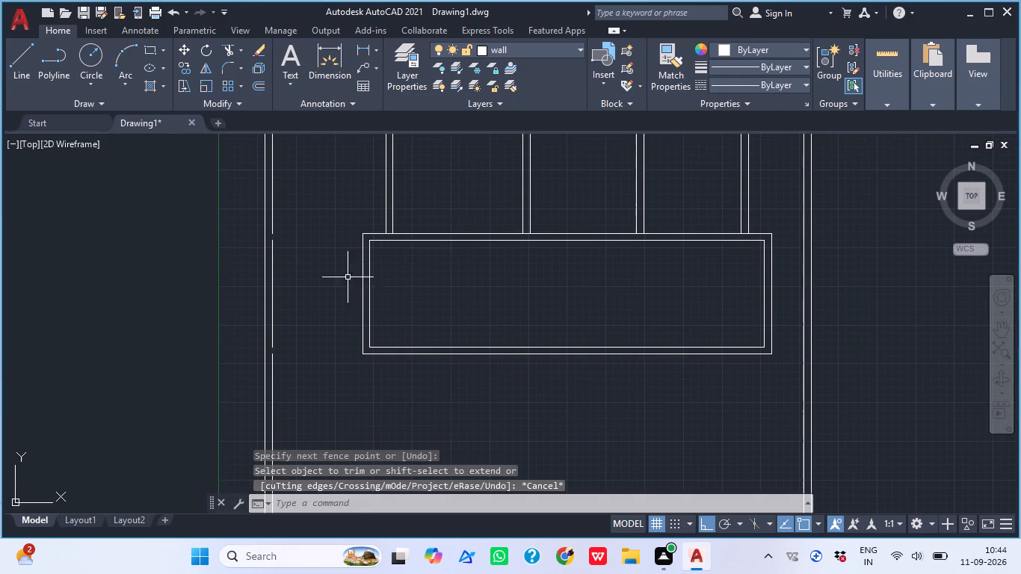
Erase the loose inner-line segment of the left outer wall beside the long room and stretch the upper line down to the lower one.
left_click(273, 303)
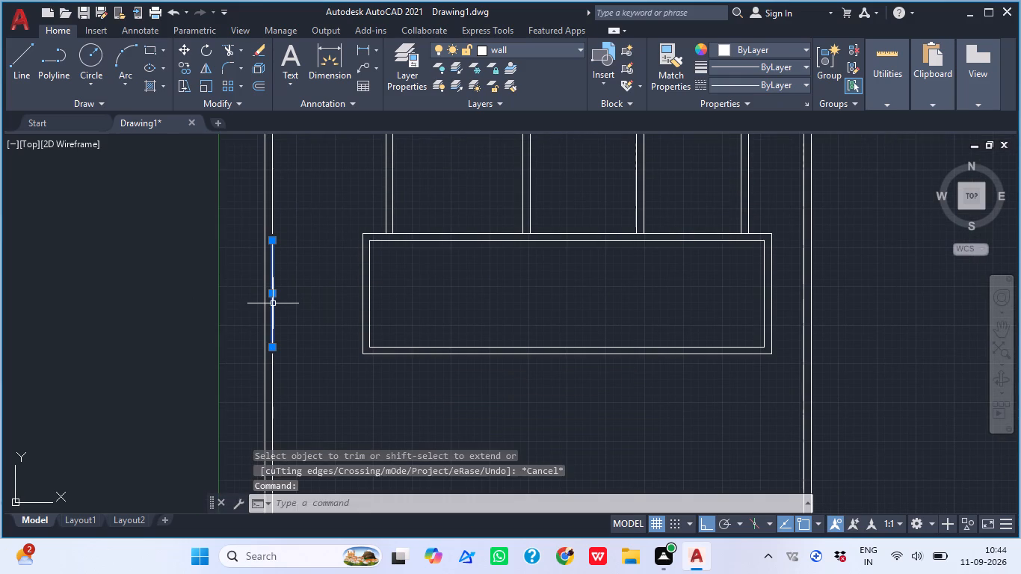
key("Delete")
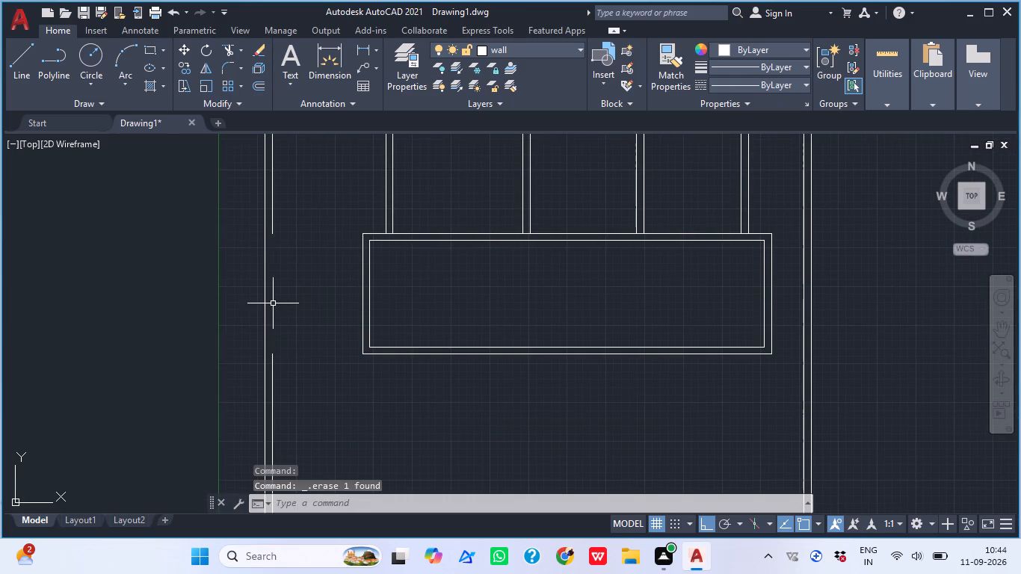
scroll(275, 223, "up", 2)
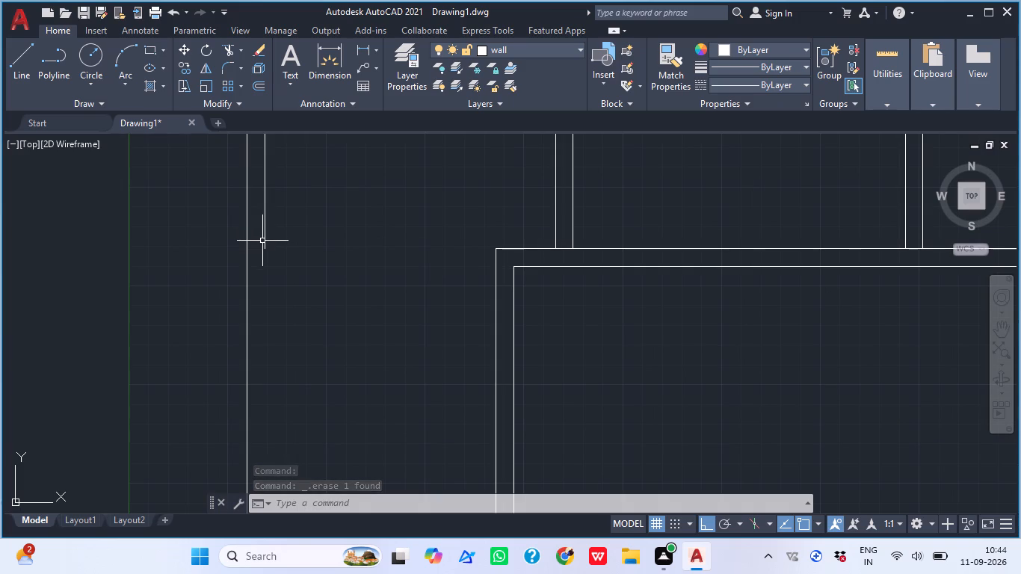
left_click(265, 244)
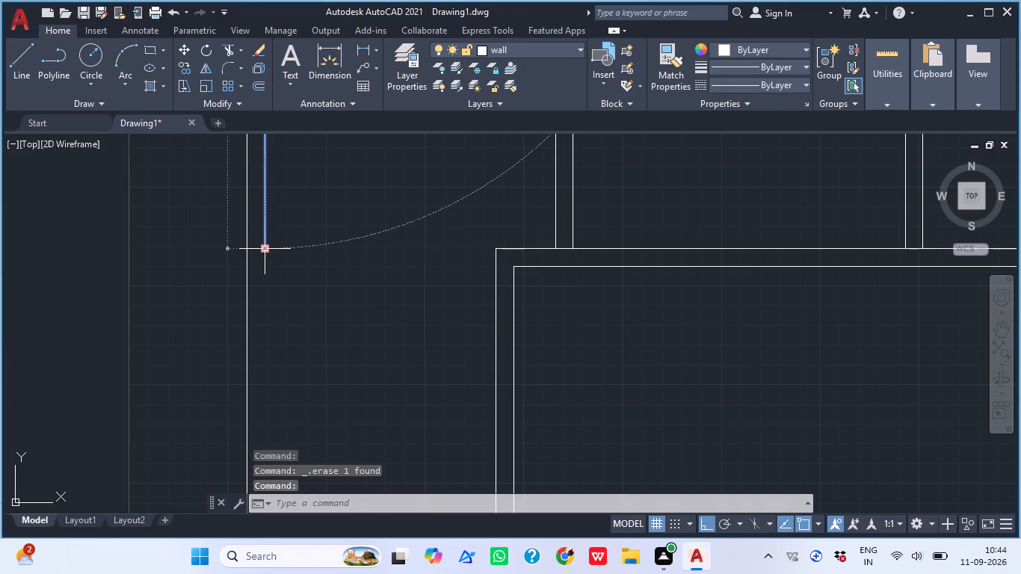
left_click(261, 249)
scroll(280, 231, "down", 2)
scroll(274, 362, "down", 1)
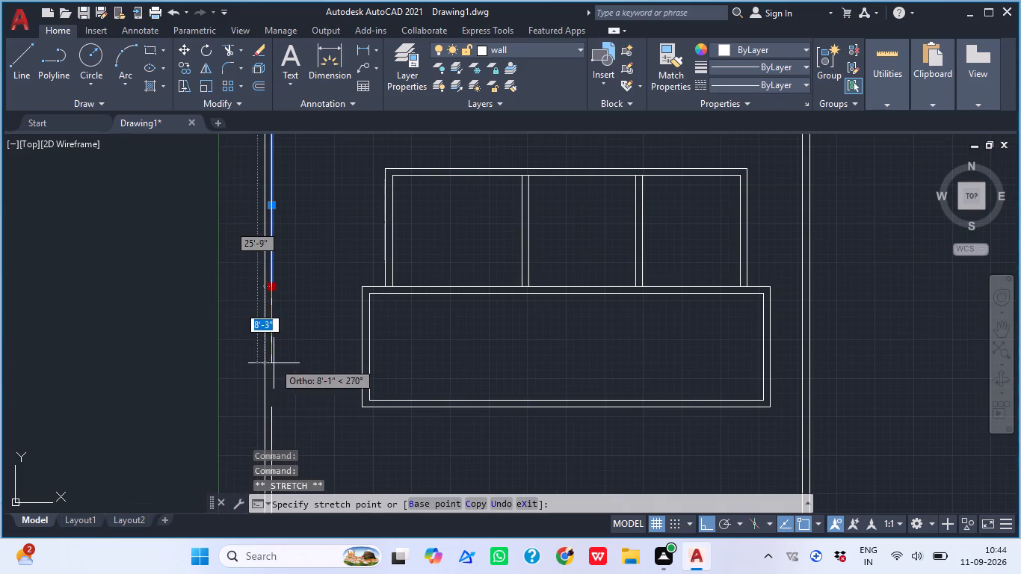
scroll(282, 406, "up", 2)
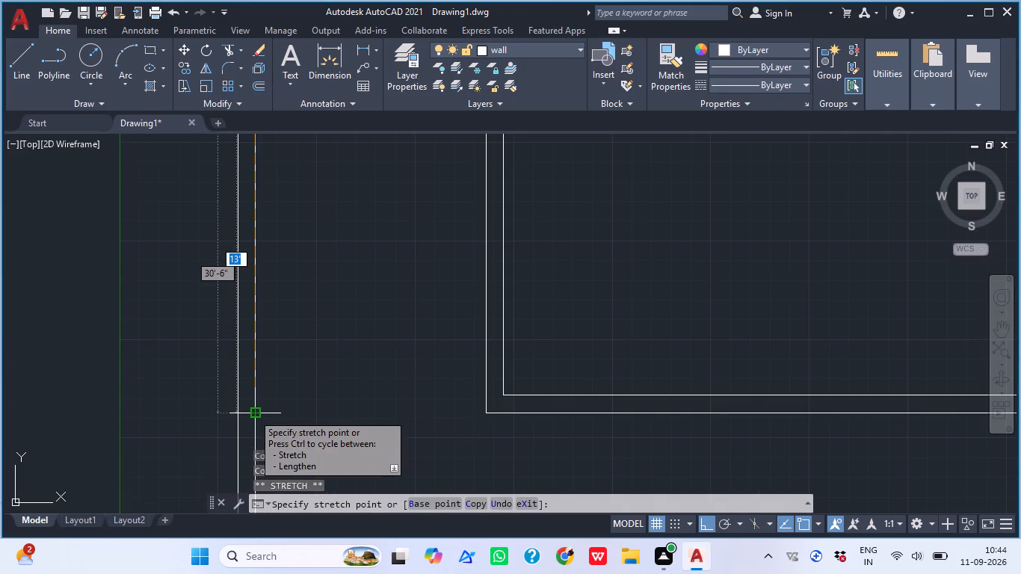
left_click(253, 415)
key("Escape")
Look over the plan from the top rooms down to the outer walls below the long room.
scroll(318, 292, "down", 2)
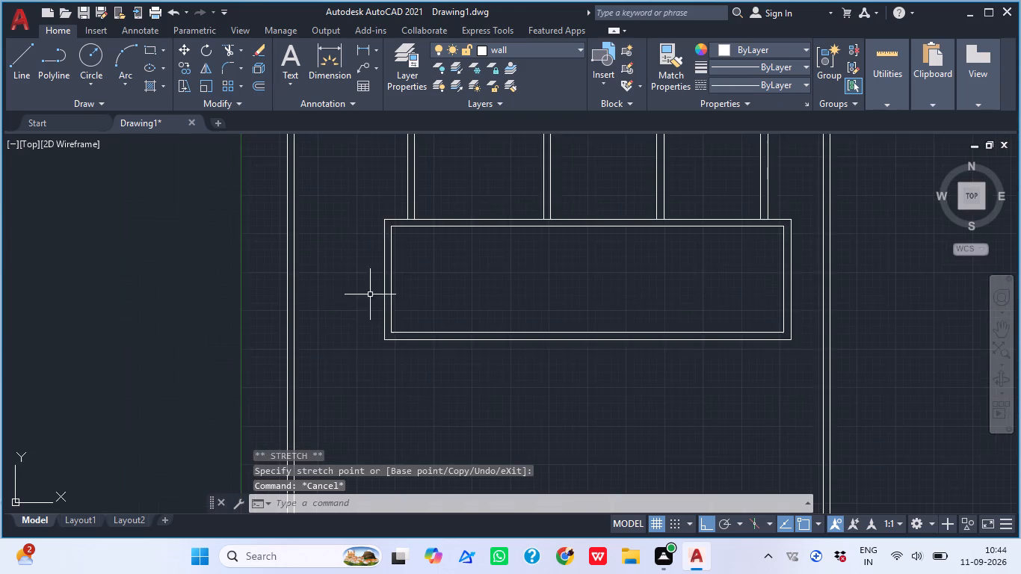
middle_click_drag(378, 300, 375, 340)
scroll(543, 266, "down", 1)
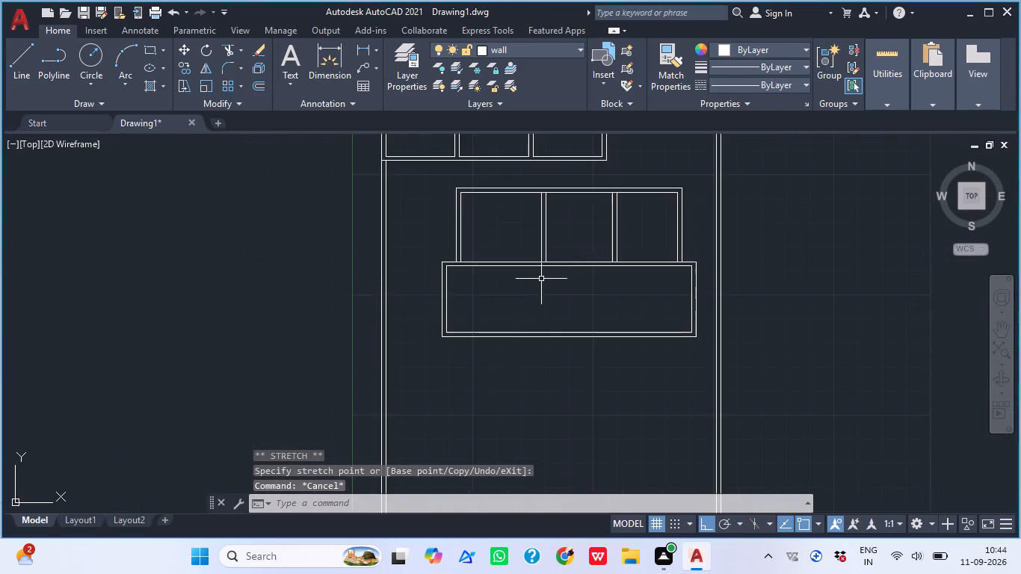
middle_click_drag(513, 328, 457, 347)
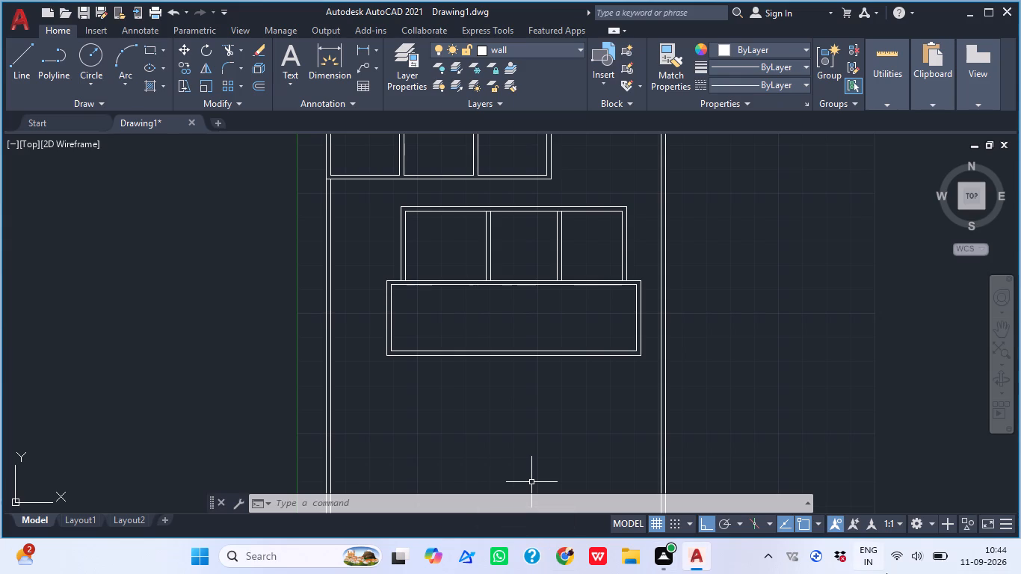
scroll(544, 0, "down", 2)
middle_click_drag(511, 264, 387, 283)
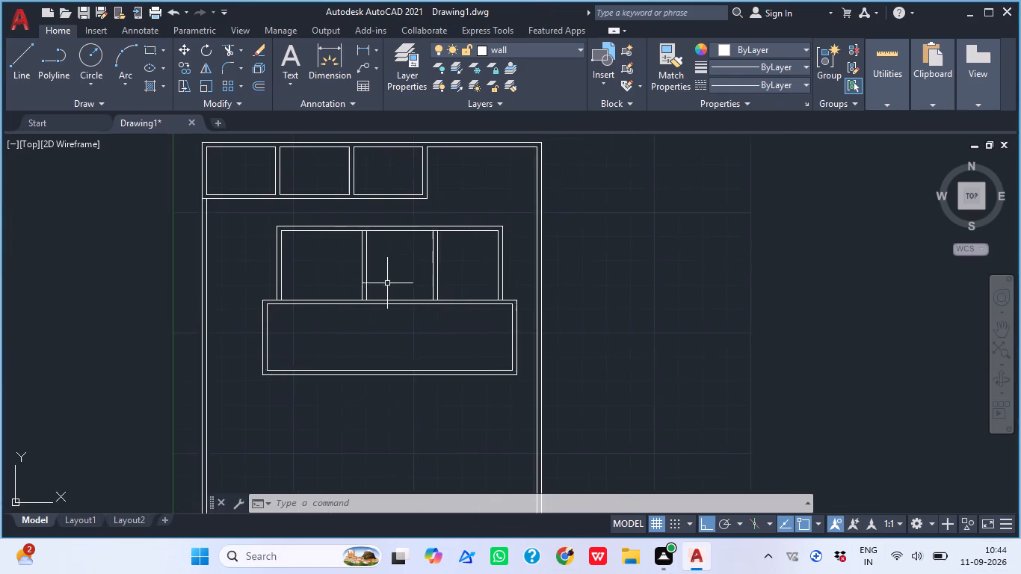
scroll(404, 284, "down", 2)
middle_click_drag(398, 300, 391, 46)
middle_click_drag(380, 116, 362, 265)
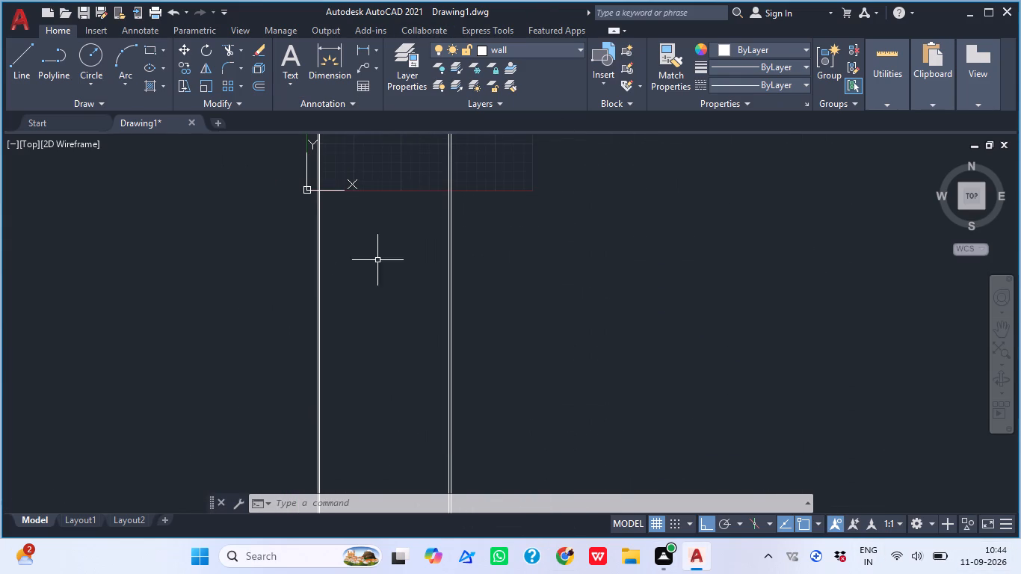
middle_click_drag(378, 260, 349, 459)
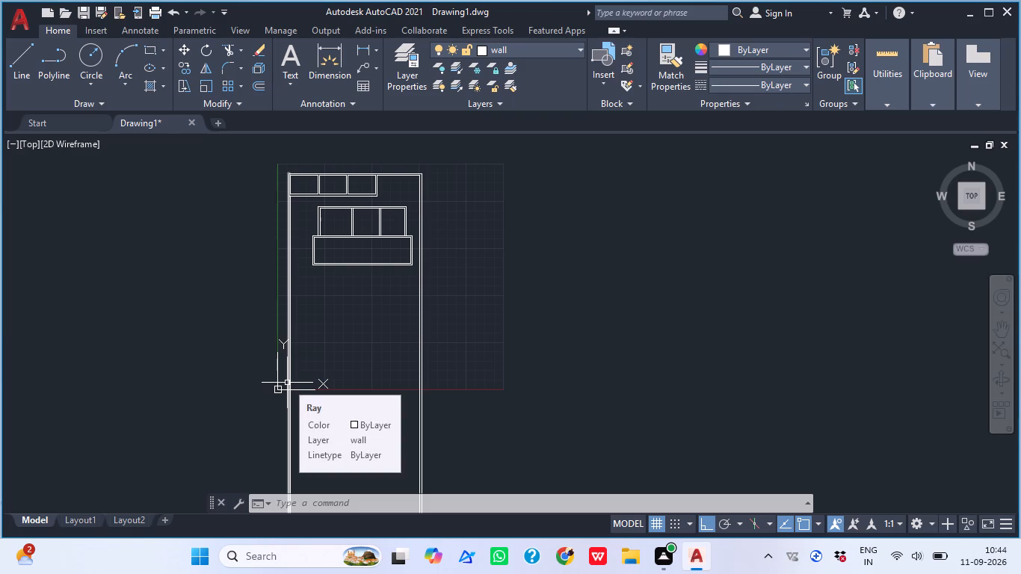
scroll(347, 303, "up", 2)
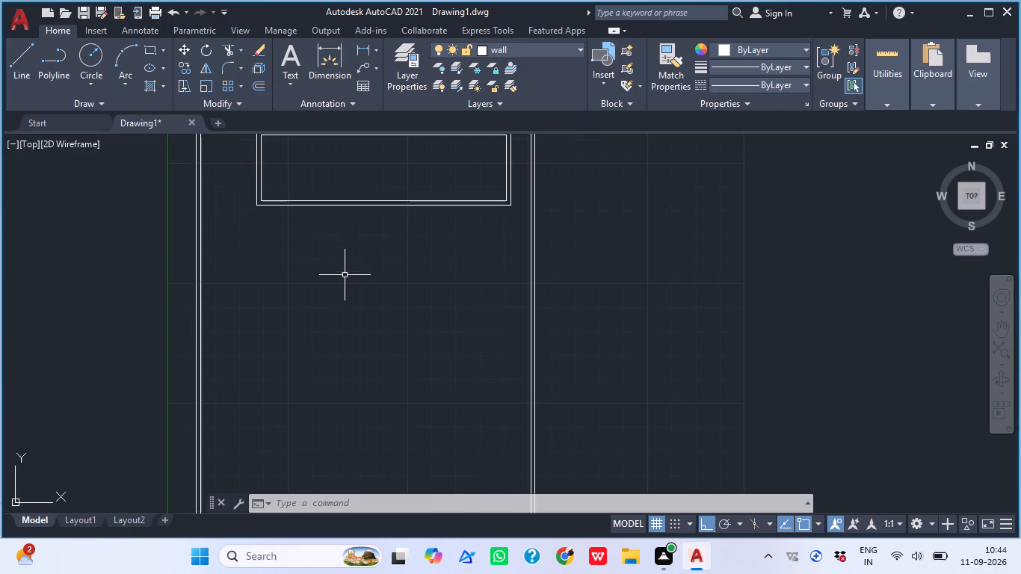
middle_click_drag(312, 313, 281, 331)
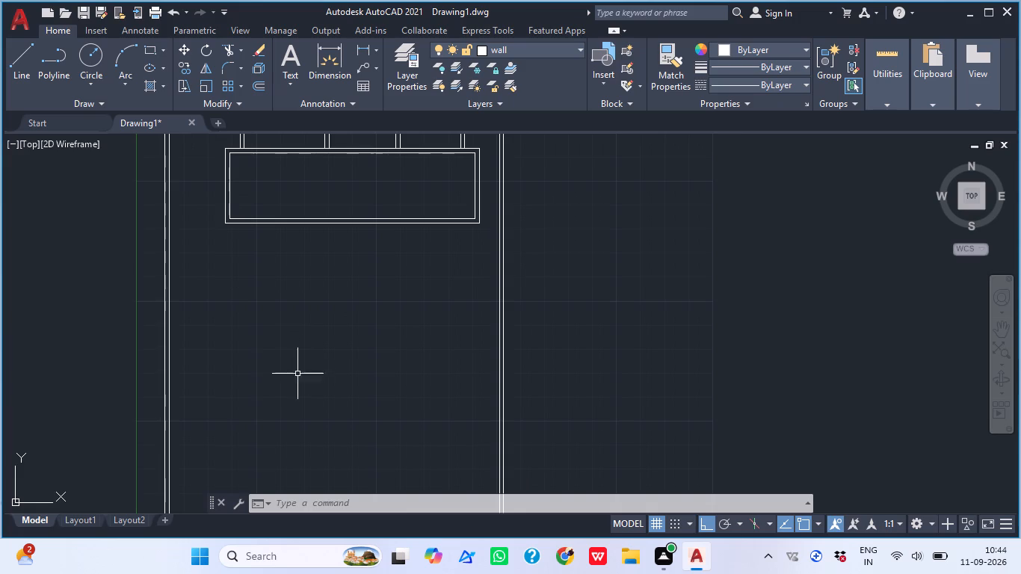
Offset the long room's inner left line 12'3" to the right into the room.
middle_click_drag(305, 313, 277, 419)
scroll(200, 276, "up", 3)
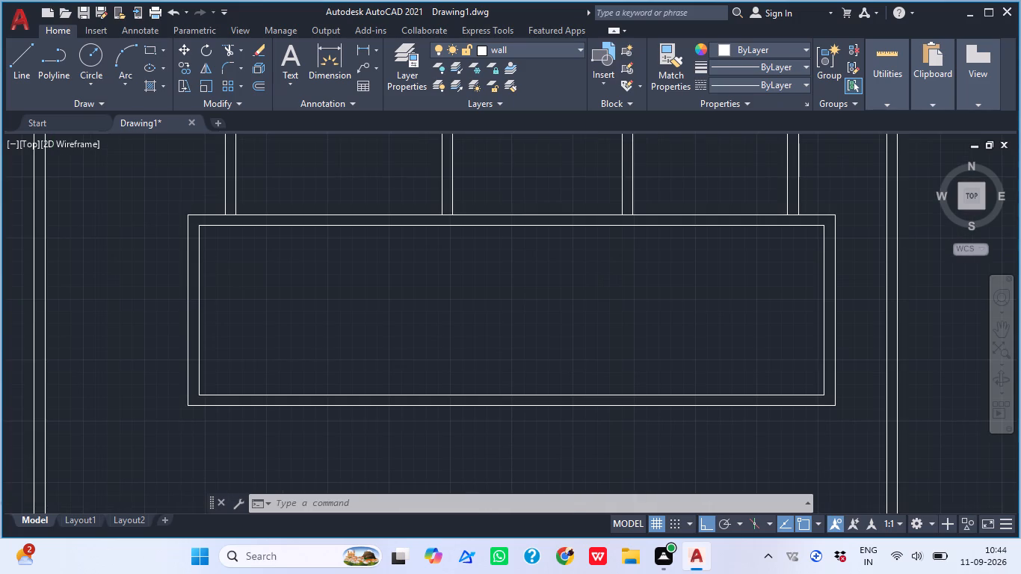
key("o")
key("space")
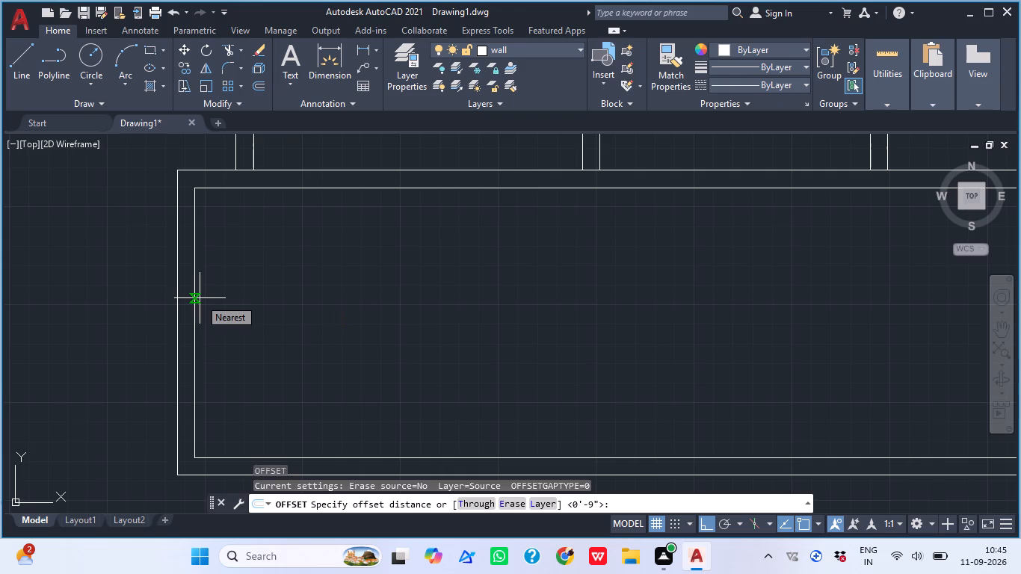
type("12'3\"")
key("Return")
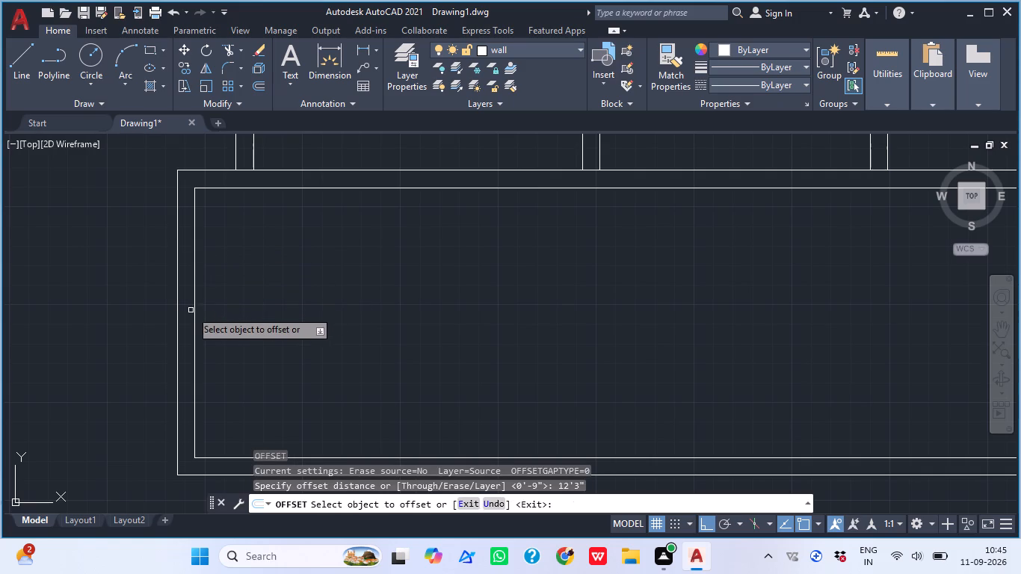
left_click(199, 311)
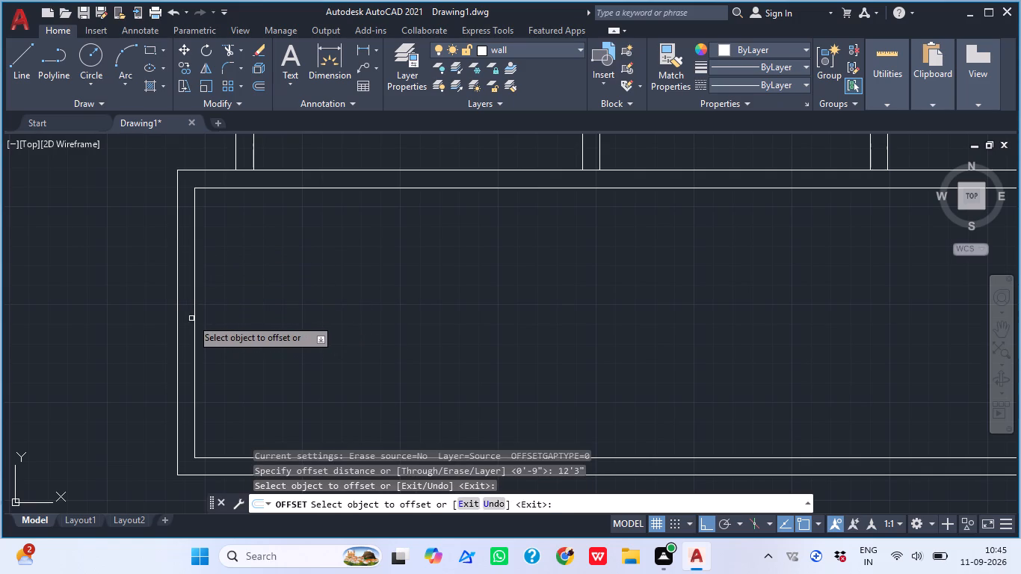
left_click(194, 318)
left_click(286, 332)
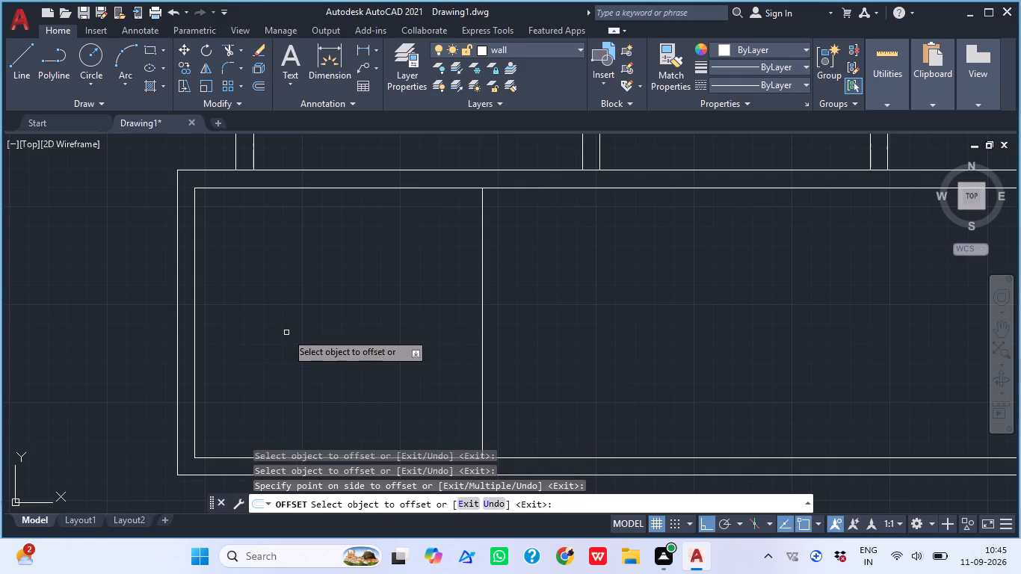
key("space")
Offset the new partition line 9" to the right to give the wall its thickness.
key("space")
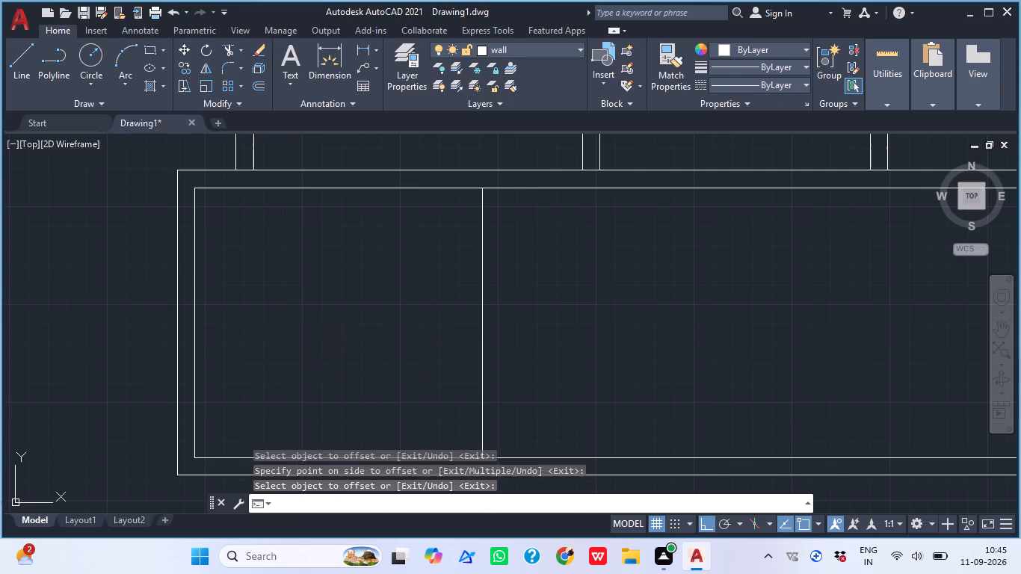
type("9\"")
key("Return")
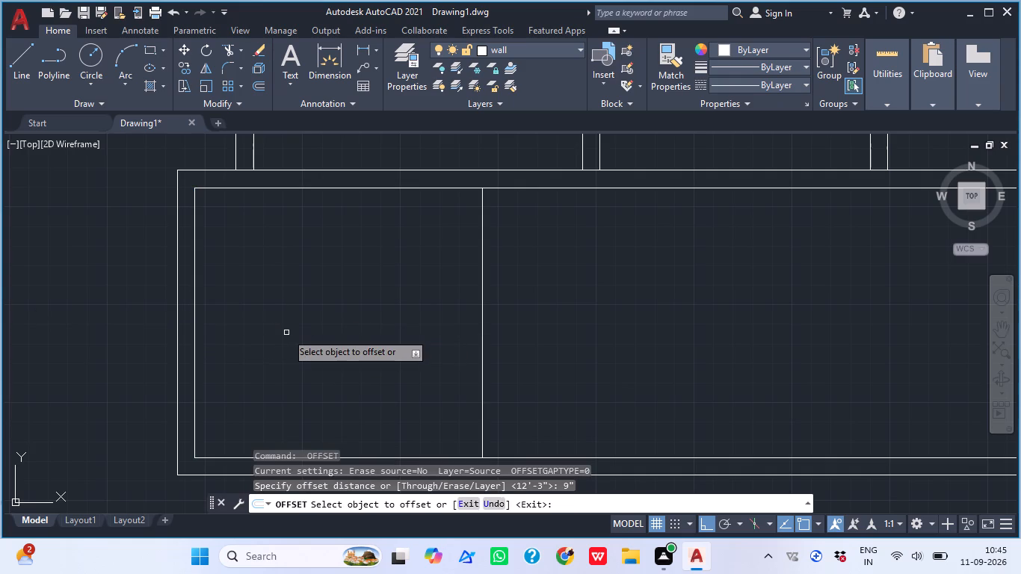
scroll(487, 343, "up", 2)
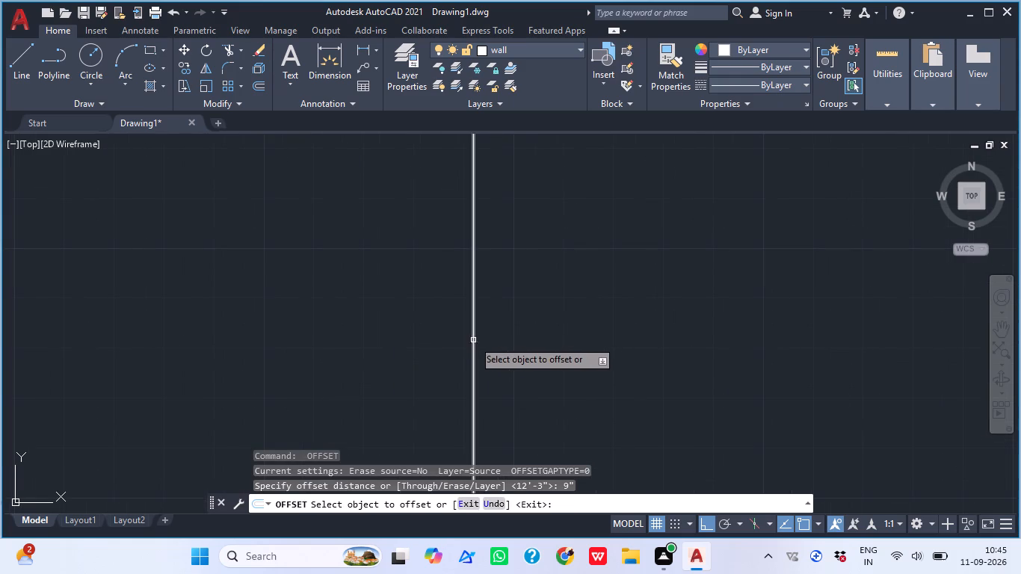
left_click(473, 340)
left_click(506, 357)
middle_click_drag(422, 323, 407, 323)
key("space")
Offset the partition wall's right line 15'9" to the right inside the long room.
key("space")
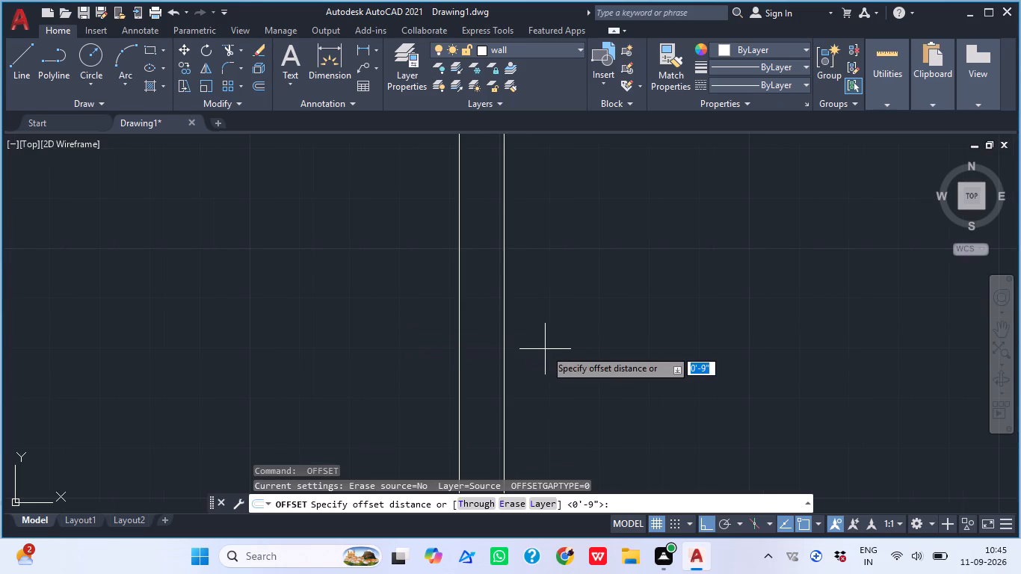
type("15'9\"")
key("Return")
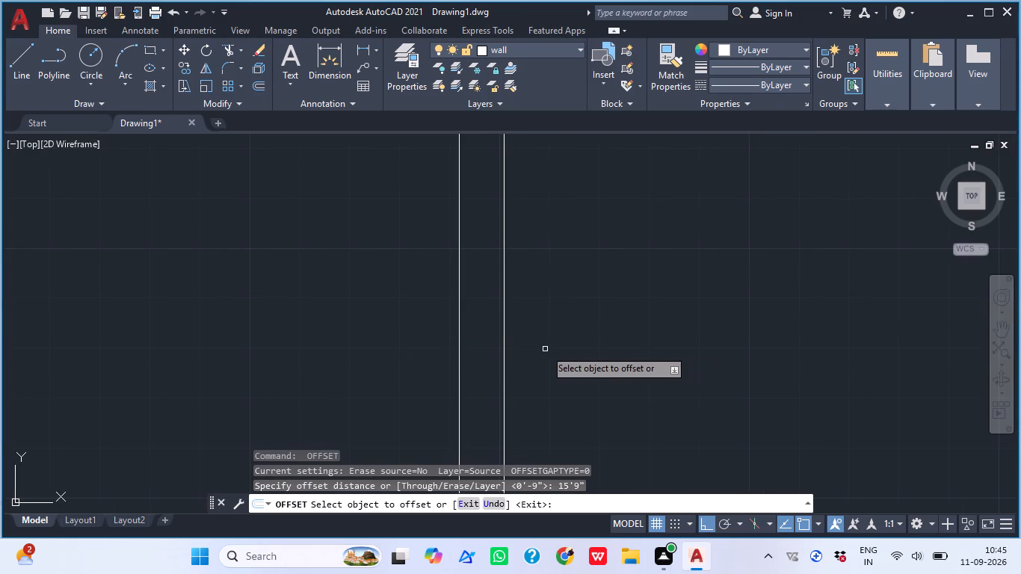
left_click(505, 337)
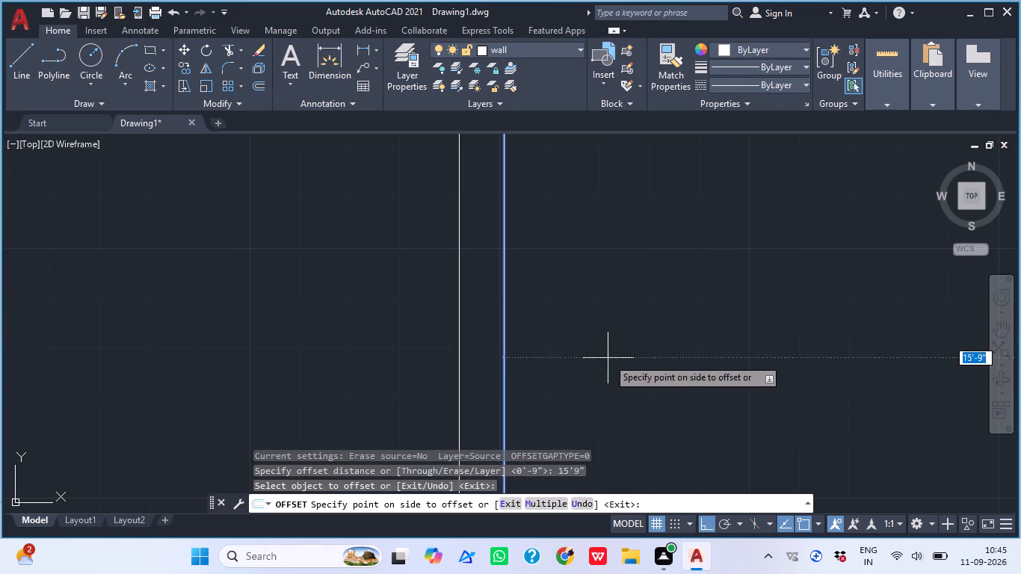
left_click(627, 362)
scroll(531, 346, "down", 4)
middle_click_drag(601, 353, 434, 327)
key("space")
Offset the long room's second partition line 9" to the right to give that wall its thickness.
key("space")
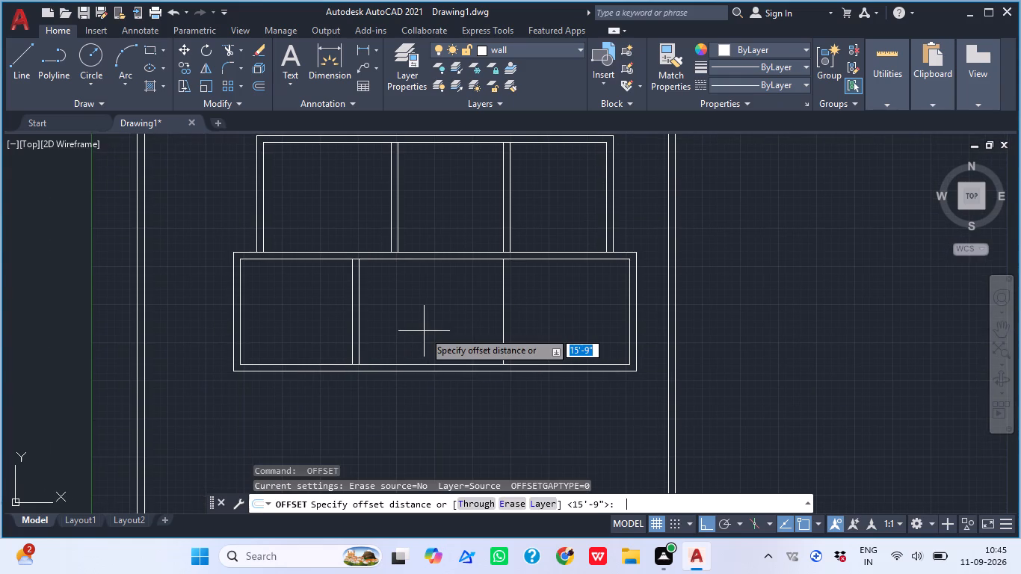
type("9\"")
key("Return")
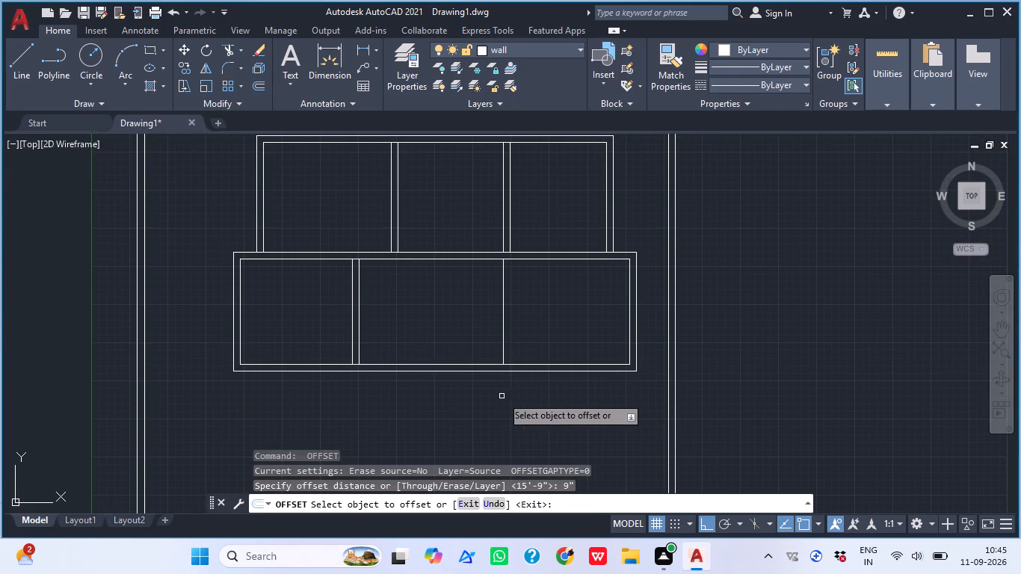
scroll(522, 392, "up", 2)
left_click(475, 246)
left_click(519, 253)
middle_click_drag(498, 285, 388, 352)
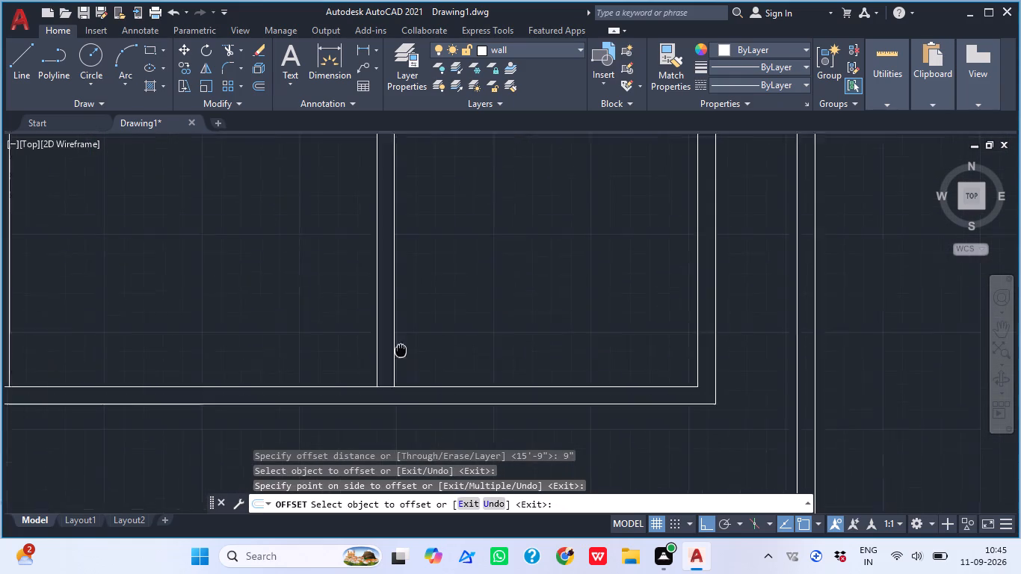
middle_click_drag(388, 352, 372, 356)
middle_click_drag(404, 377, 377, 451)
scroll(386, 365, "down", 2)
key("Escape")
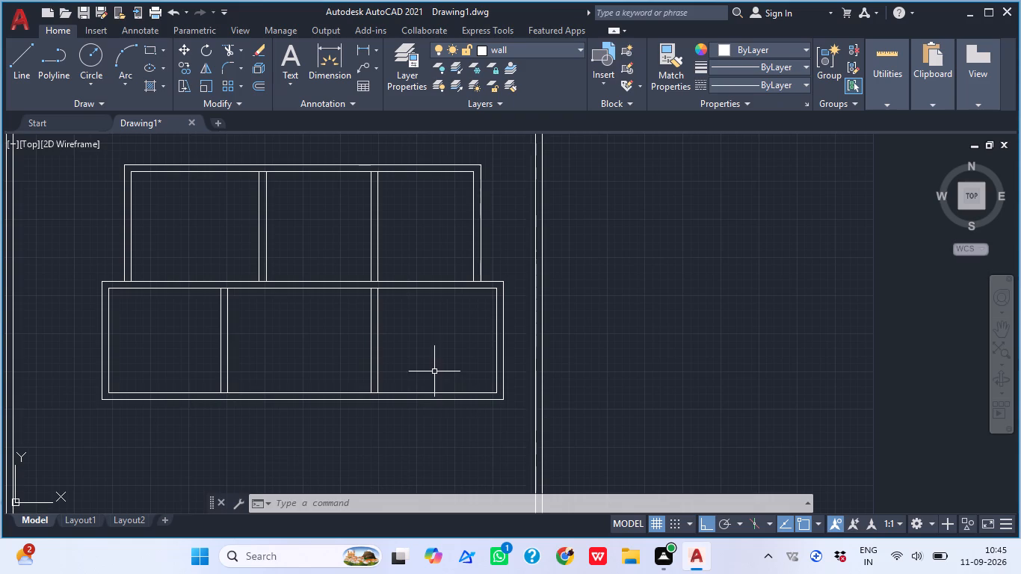
Look over the plan around the long room, its two partition walls and the open area below.
scroll(585, 399, "down", 1)
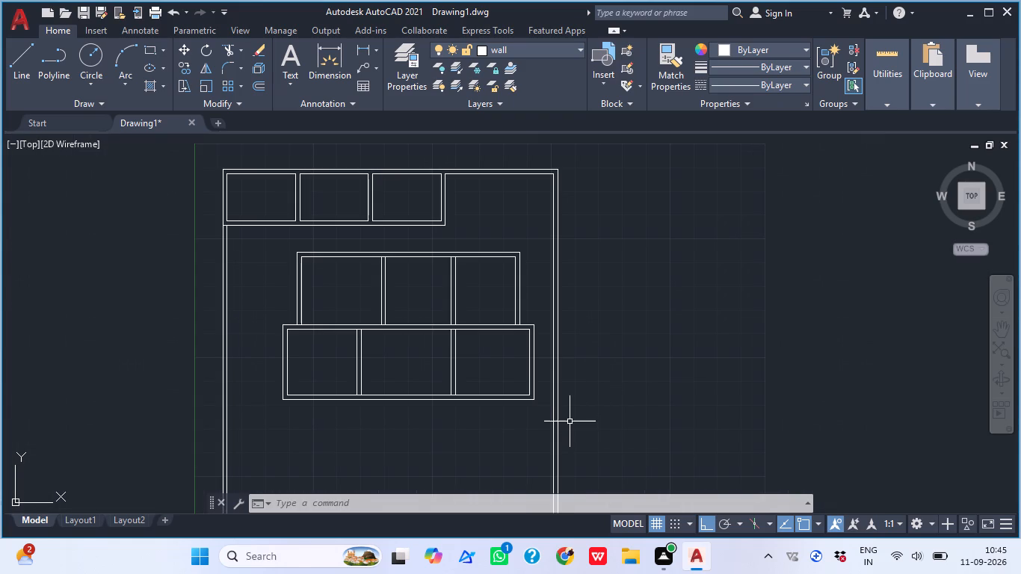
scroll(613, 391, "down", 2)
middle_click_drag(529, 401, 531, 310)
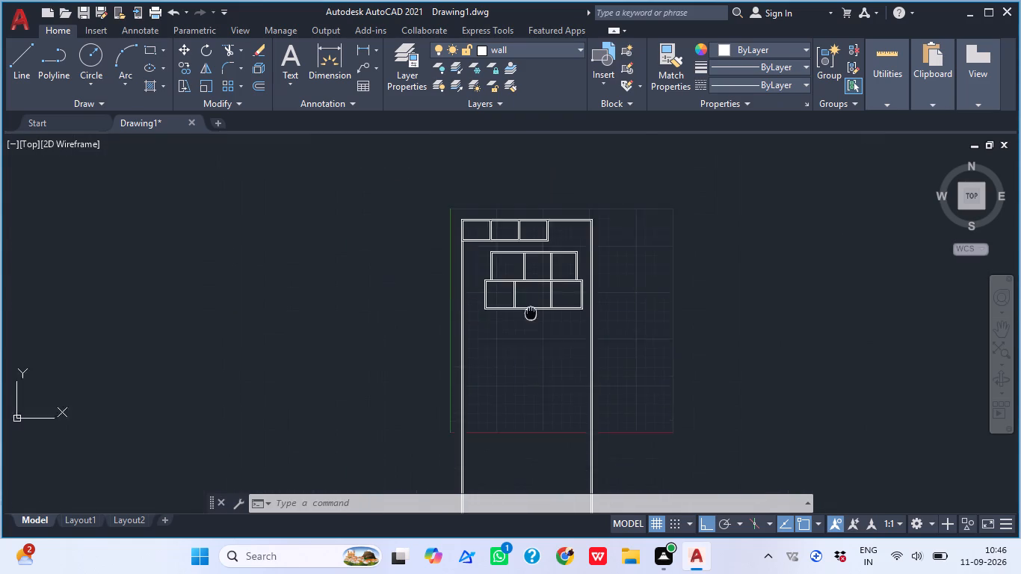
middle_click_drag(531, 310, 526, 292)
scroll(523, 289, "up", 3)
middle_click_drag(522, 314, 475, 365)
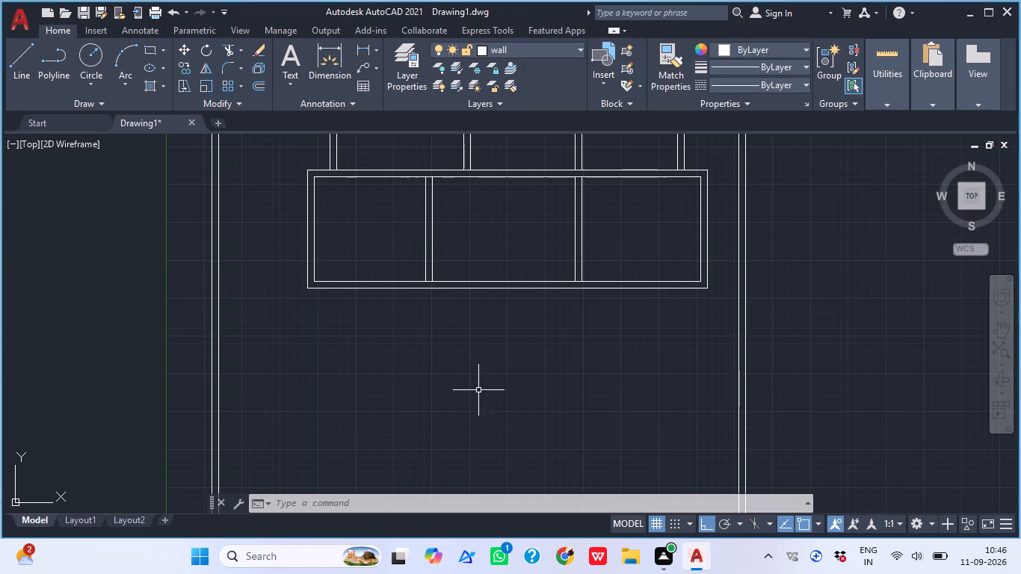
middle_click_drag(444, 428, 415, 445)
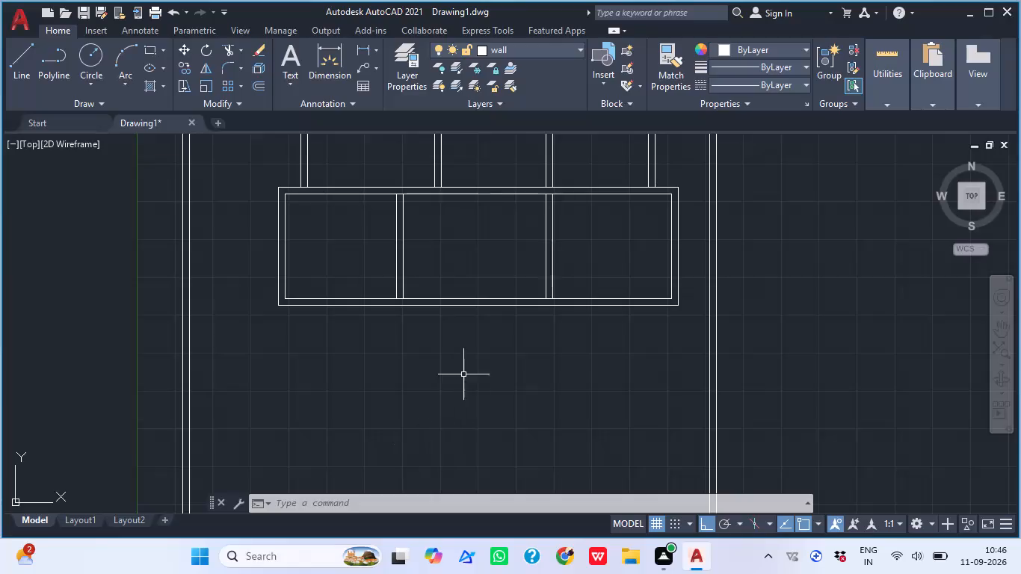
scroll(428, 368, "up", 1)
middle_click_drag(438, 360, 413, 475)
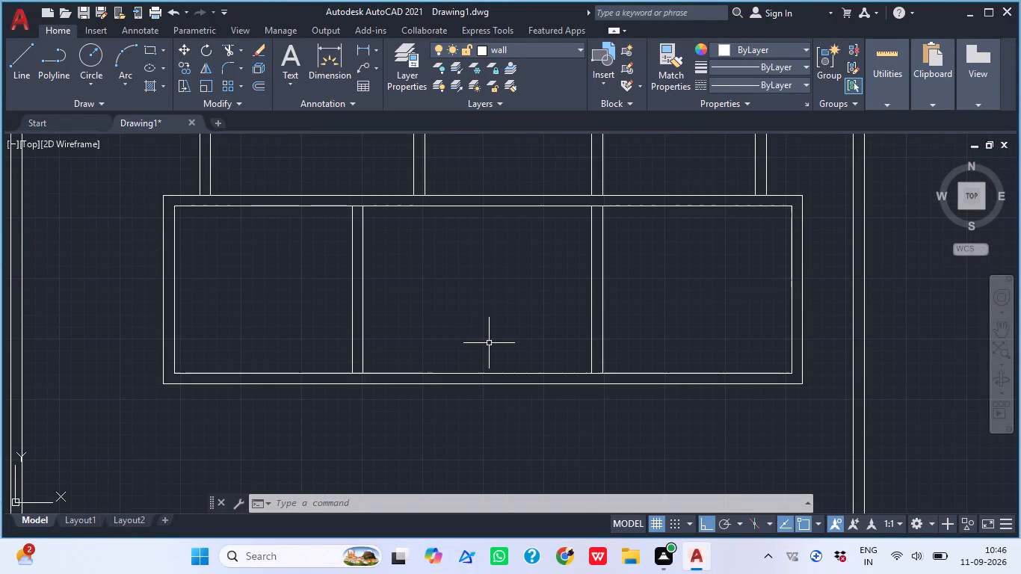
scroll(487, 343, "down", 1)
middle_click_drag(487, 354, 481, 362)
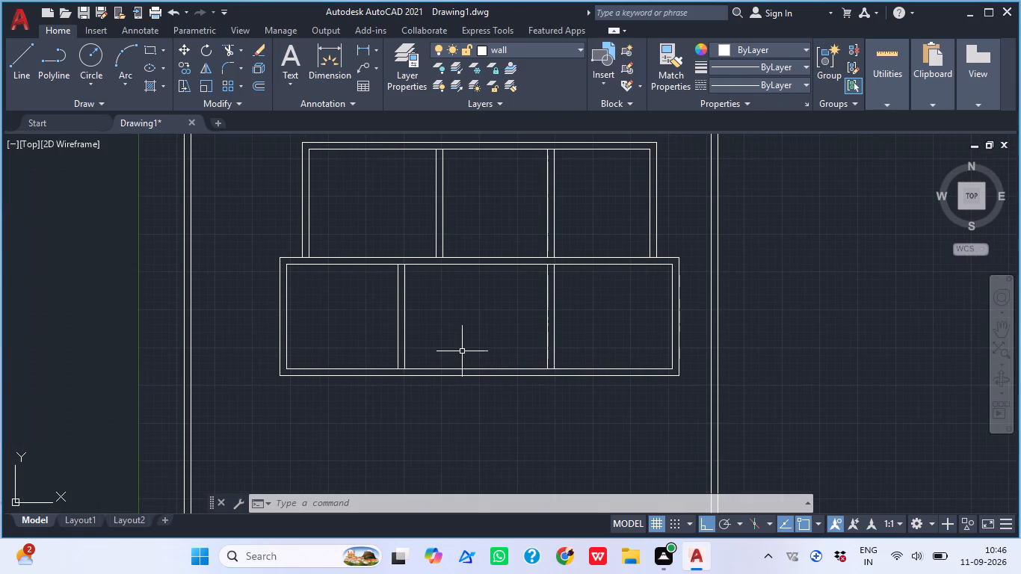
scroll(472, 351, "down", 2)
scroll(472, 351, "up", 4)
scroll(472, 351, "down", 1)
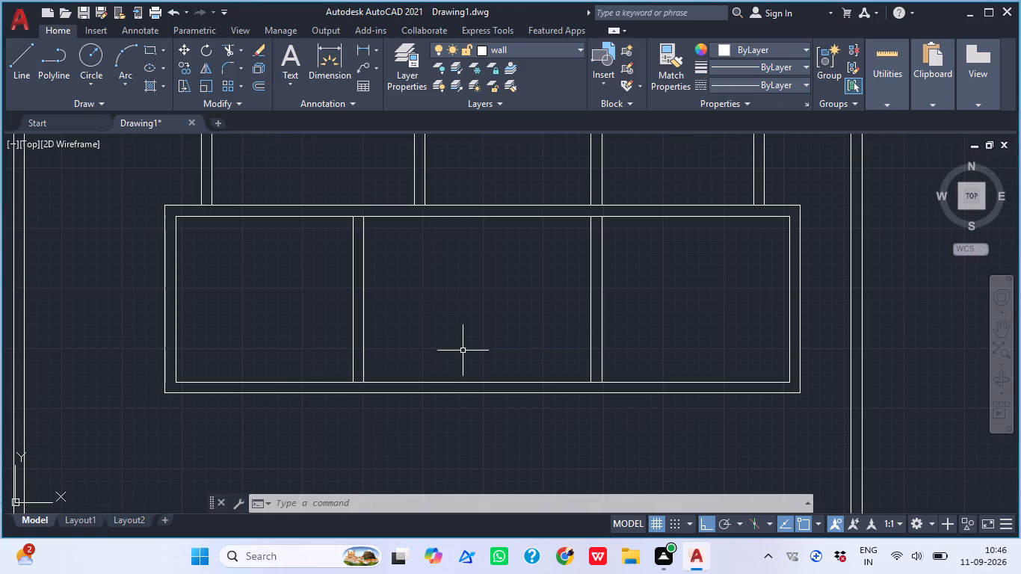
Trim the long room's inner top and bottom lines where they cross the left partition wall.
type("tr")
key("space")
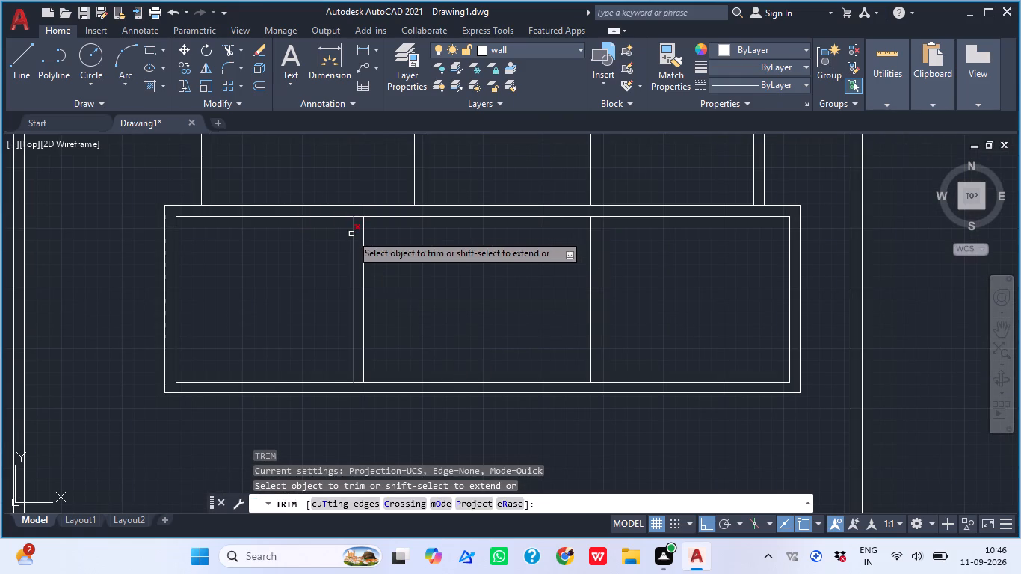
scroll(354, 229, "up", 2)
left_click(371, 191)
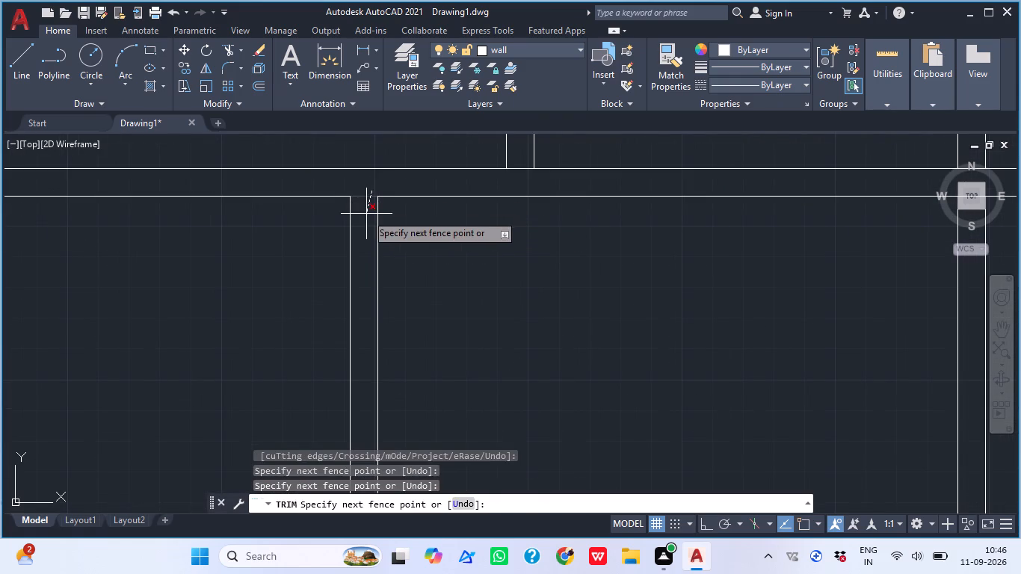
left_click(366, 214)
scroll(365, 214, "down", 2)
scroll(368, 404, "up", 3)
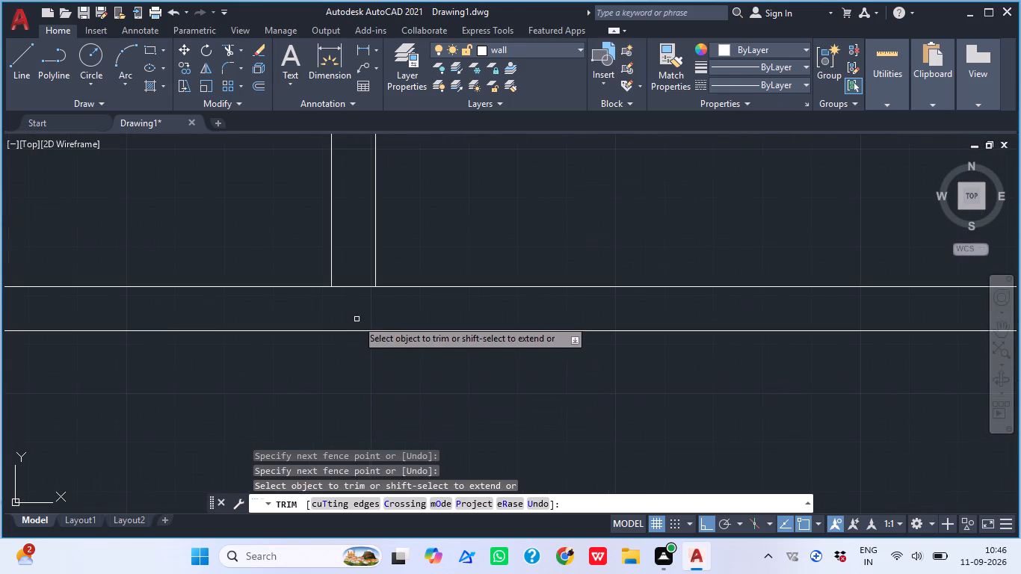
left_click(354, 265)
left_click(352, 323)
Trim the long room's inner top and bottom lines where they cross the right partition wall.
scroll(351, 315, "down", 4)
scroll(506, 213, "up", 2)
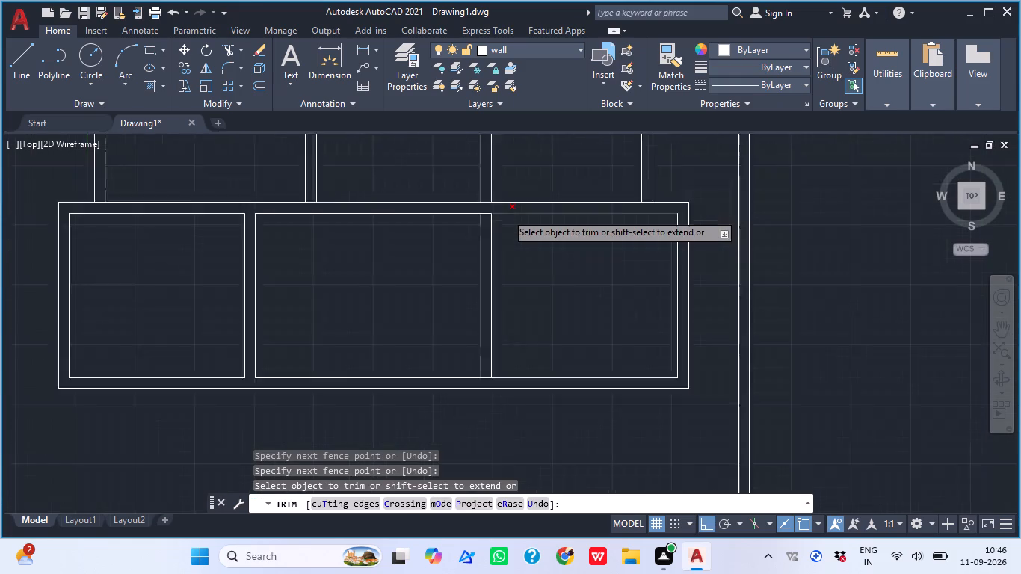
scroll(506, 213, "up", 1)
left_click(452, 204)
left_click(451, 232)
scroll(455, 194, "down", 4)
scroll(452, 262, "up", 4)
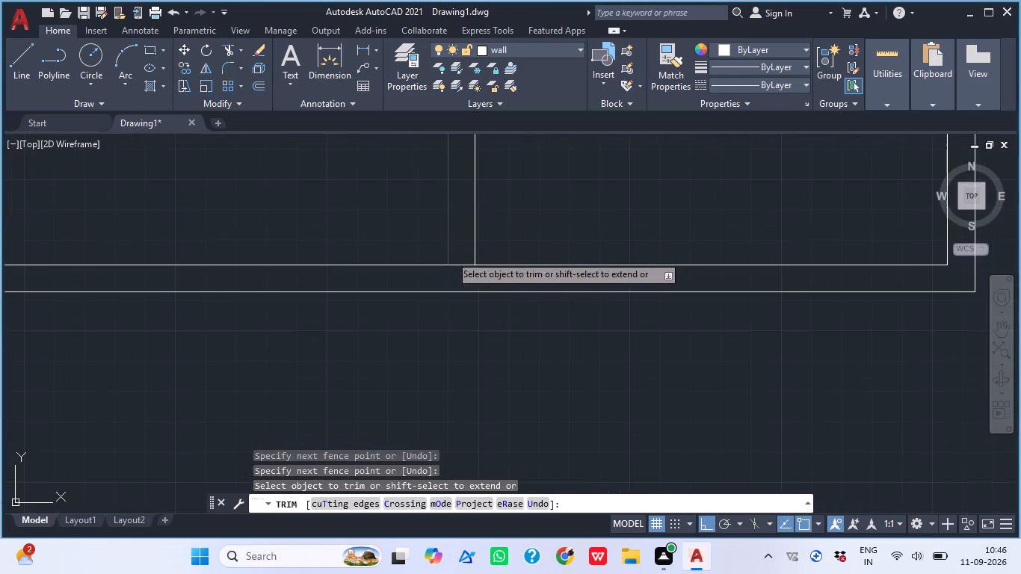
left_click(456, 254)
left_click(460, 283)
scroll(463, 278, "down", 3)
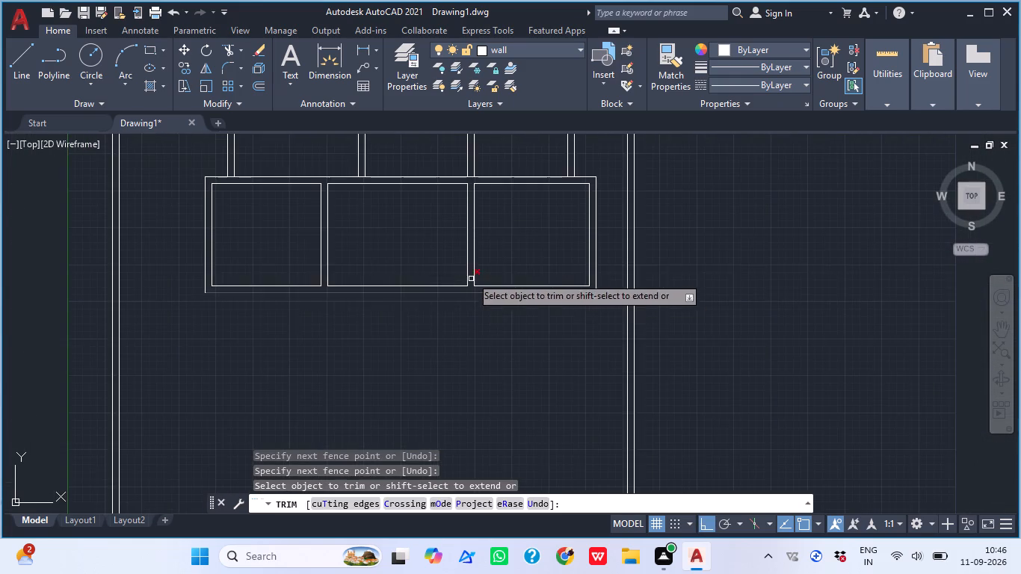
middle_click_drag(474, 310, 482, 352)
key("Escape")
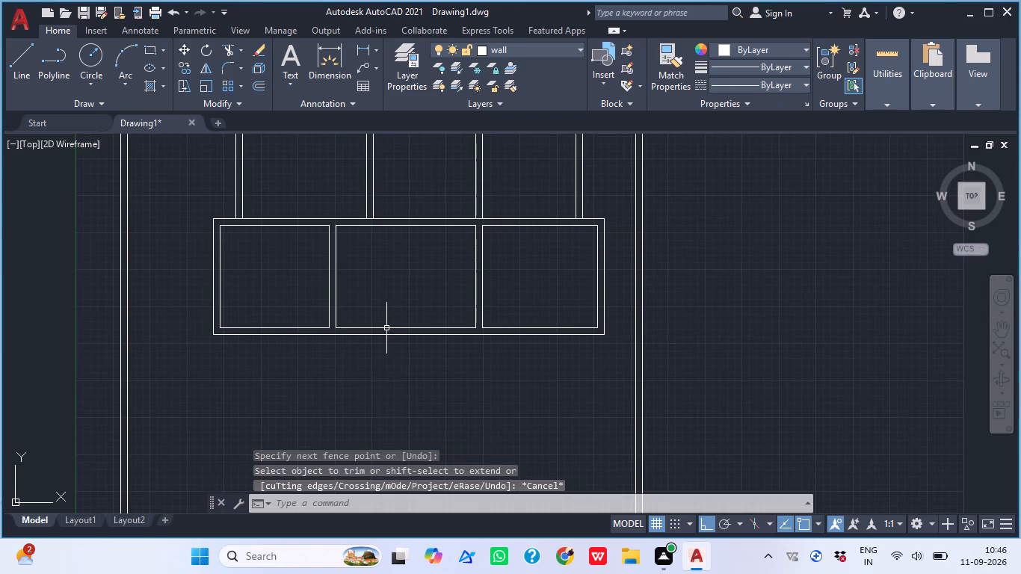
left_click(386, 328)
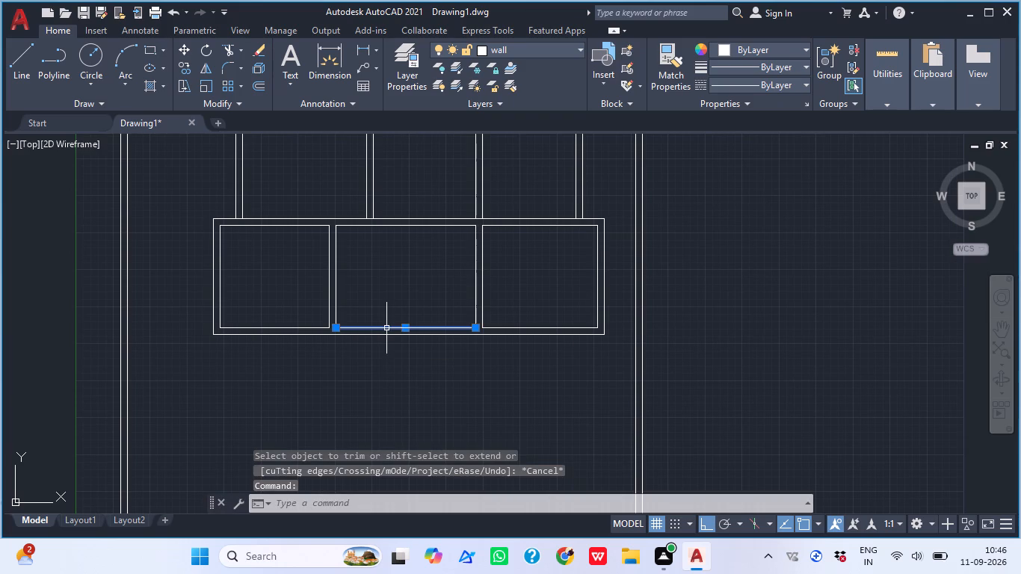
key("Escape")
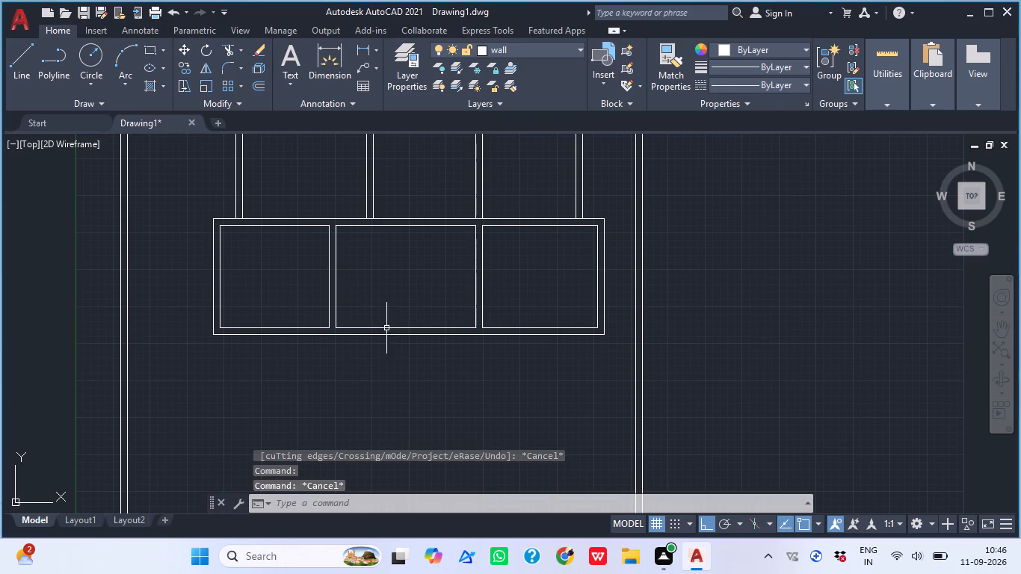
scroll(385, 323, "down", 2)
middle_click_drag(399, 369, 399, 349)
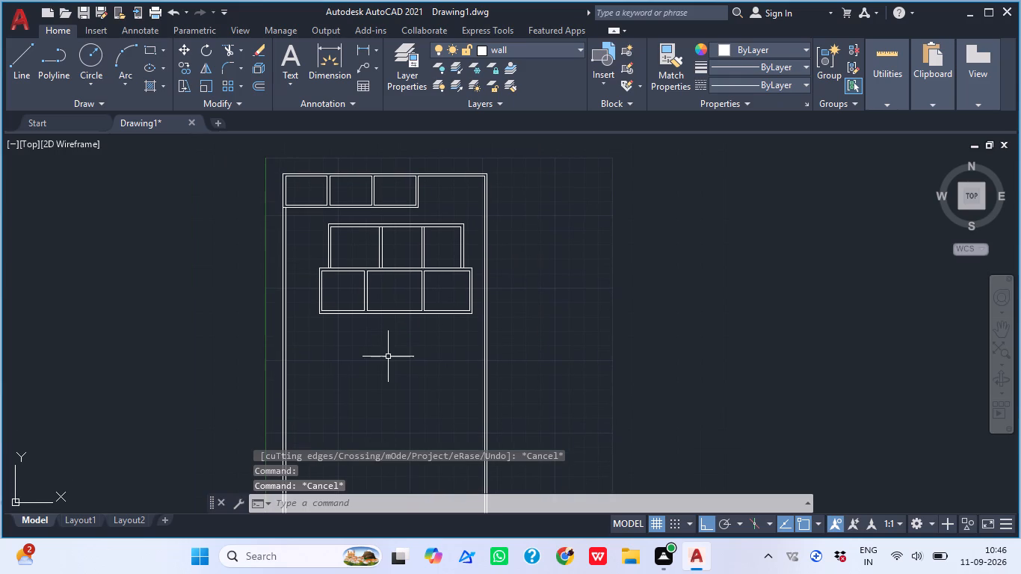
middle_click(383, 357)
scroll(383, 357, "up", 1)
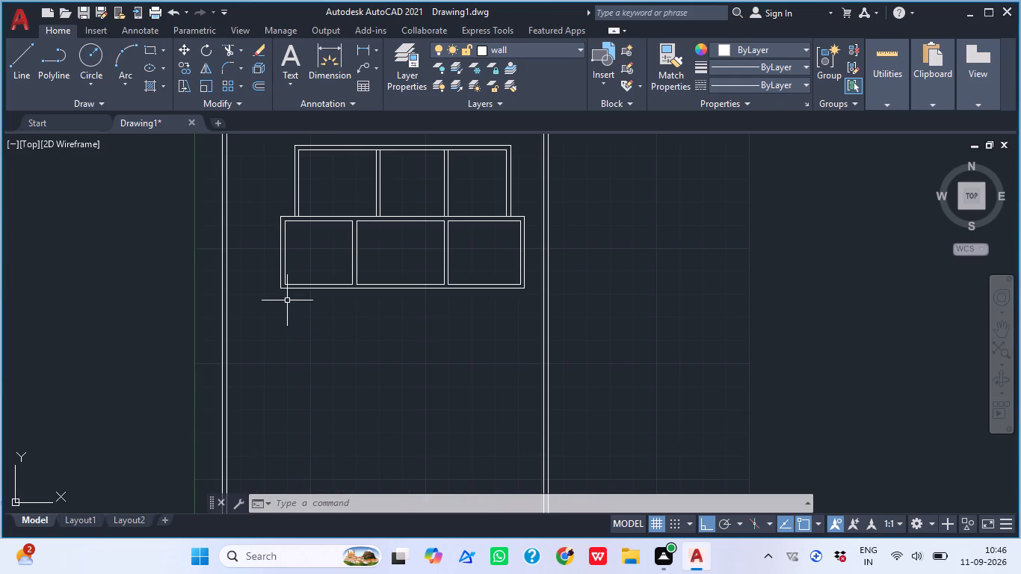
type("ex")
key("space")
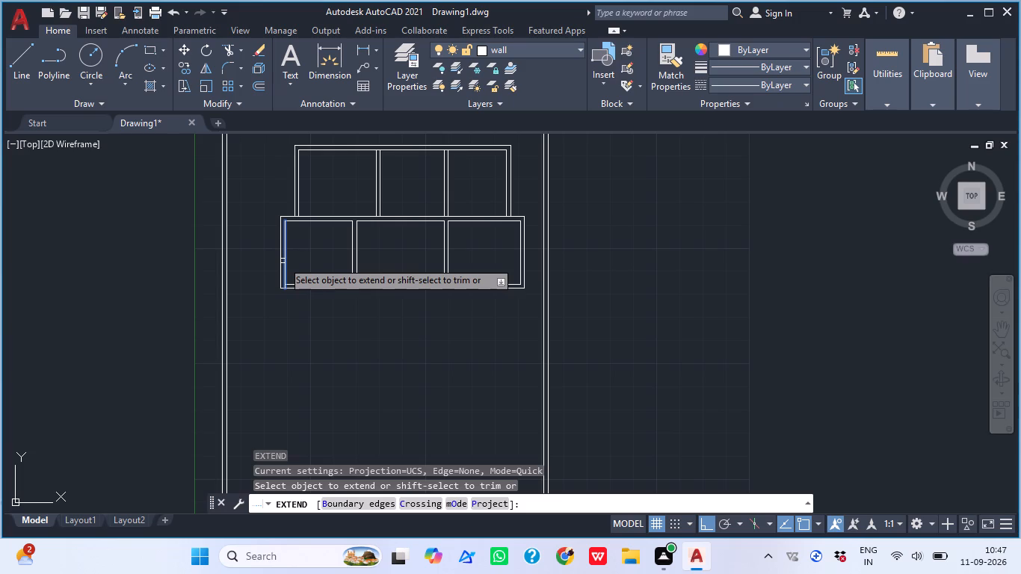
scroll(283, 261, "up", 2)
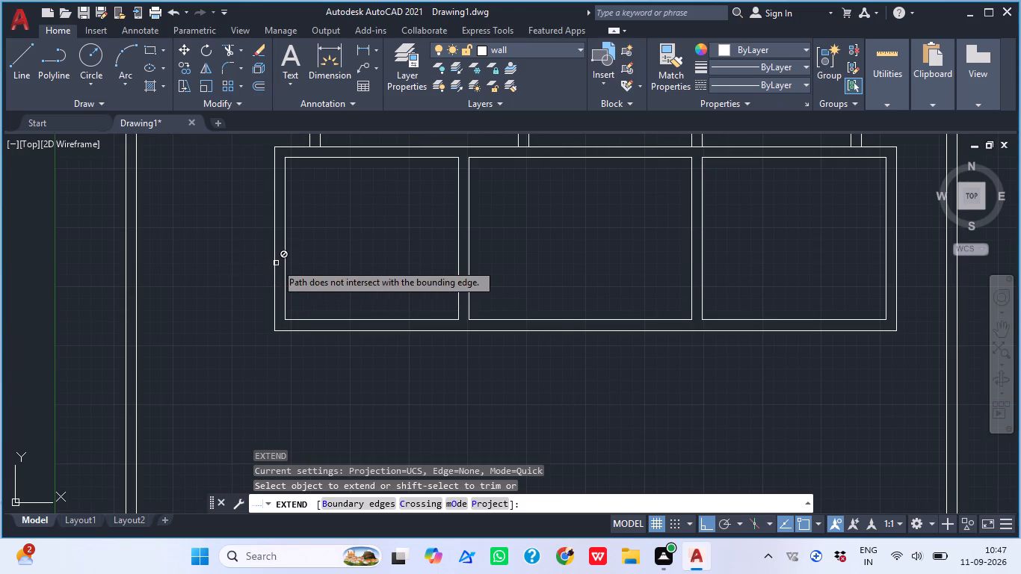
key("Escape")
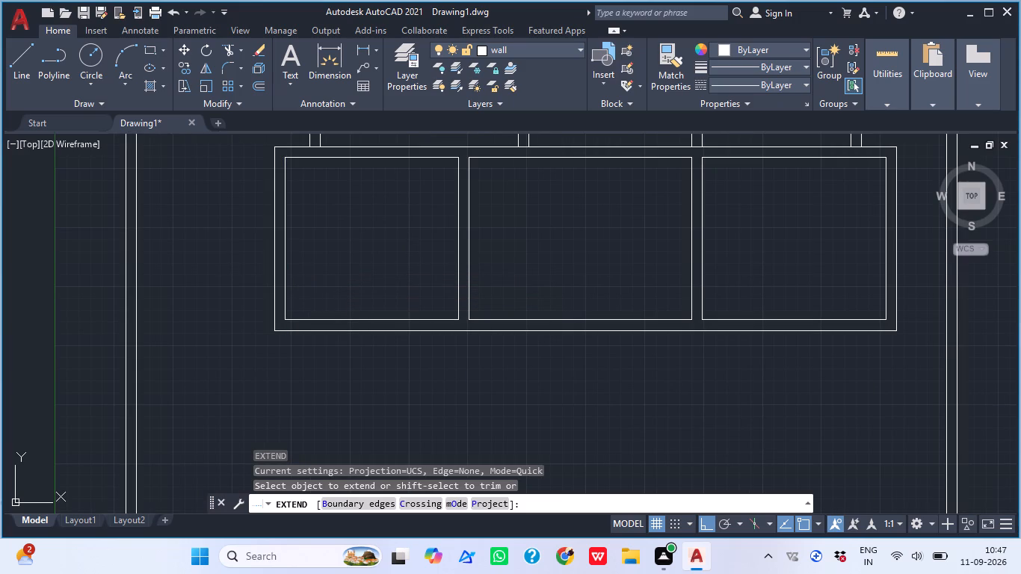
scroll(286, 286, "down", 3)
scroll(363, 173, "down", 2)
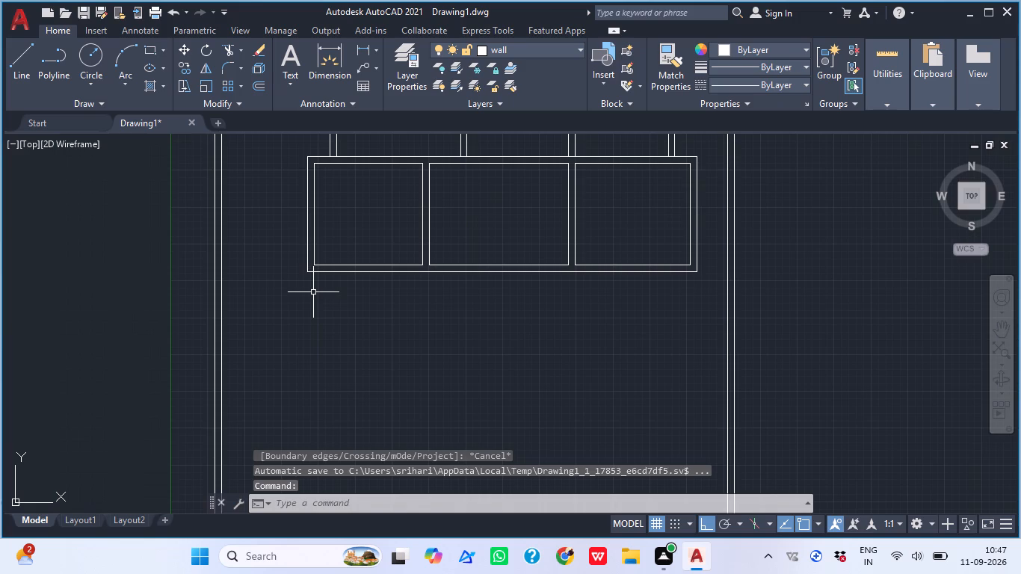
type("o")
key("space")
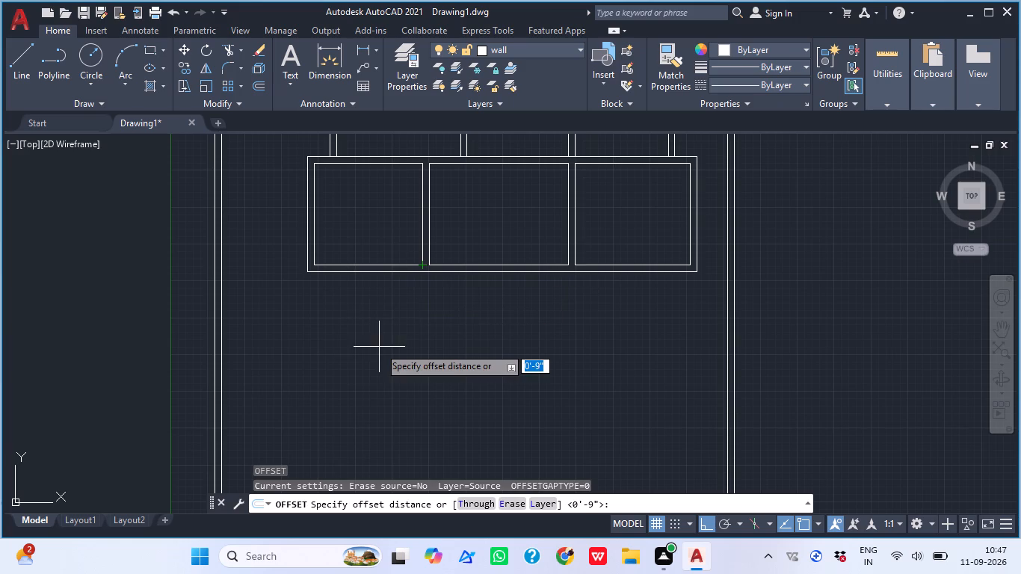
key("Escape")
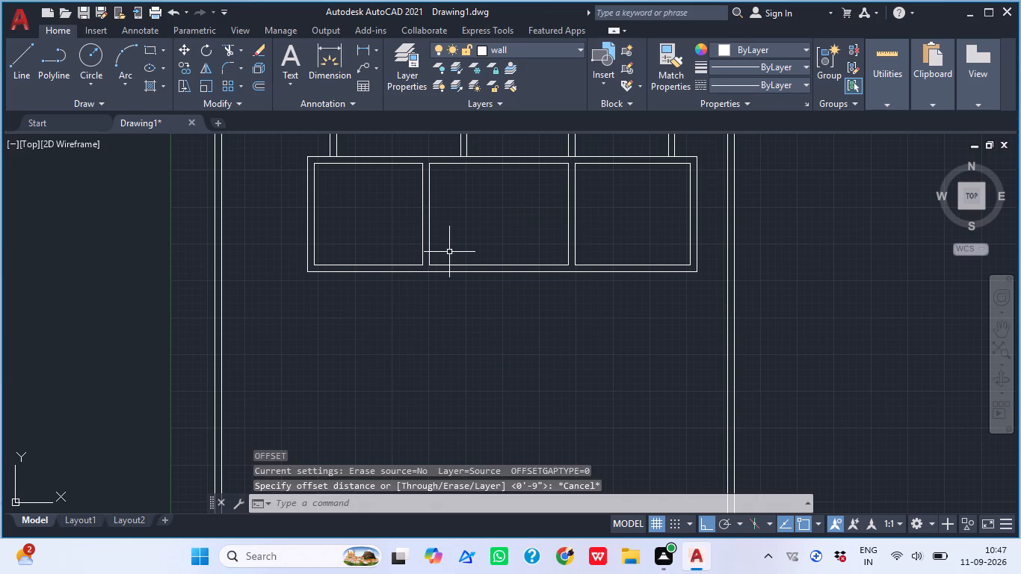
Offset the middle room's inner top line 21'7.5" downward into the open area below the long room.
type("o 21")
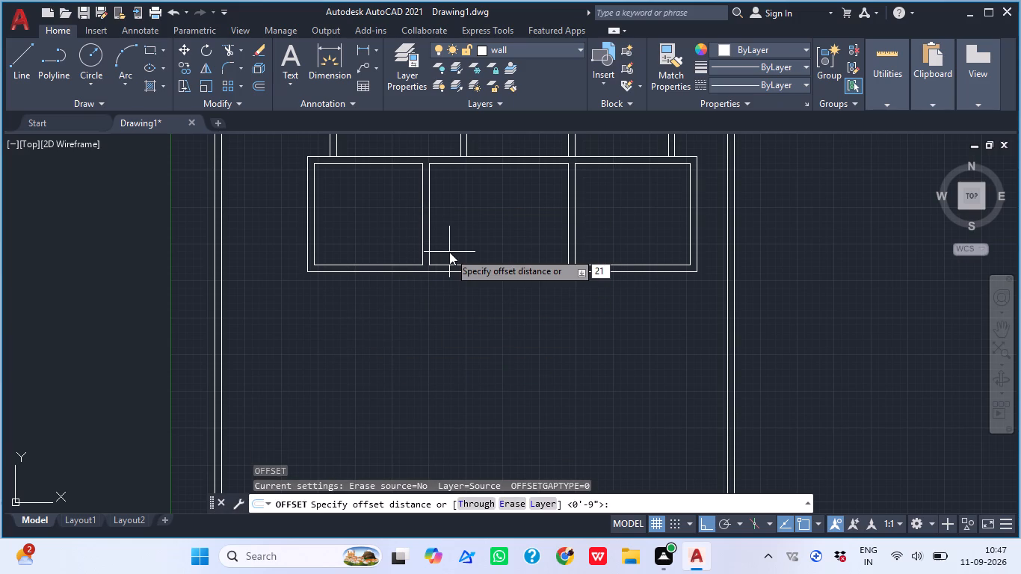
type("'7.")
type("5\"")
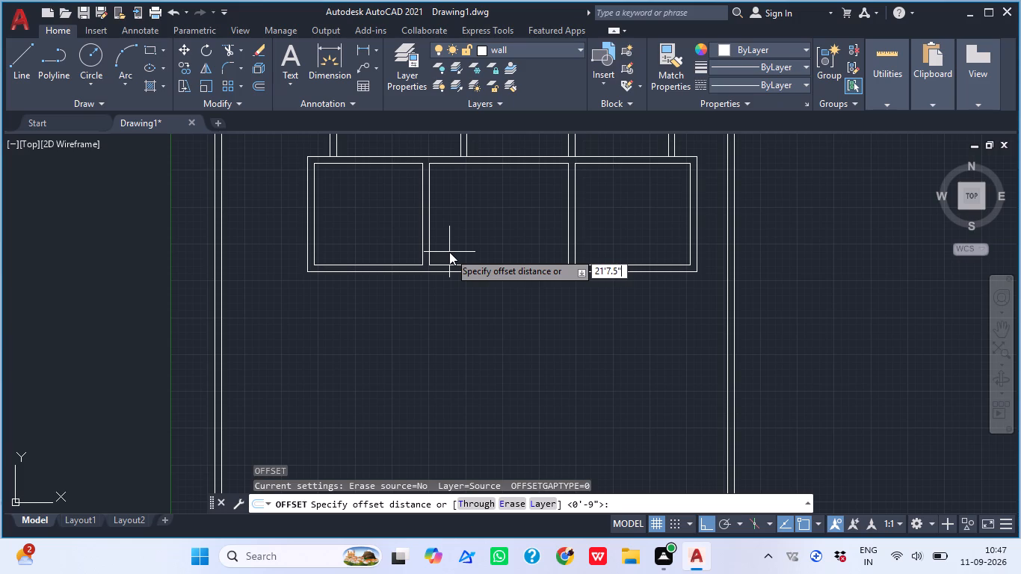
key("Return")
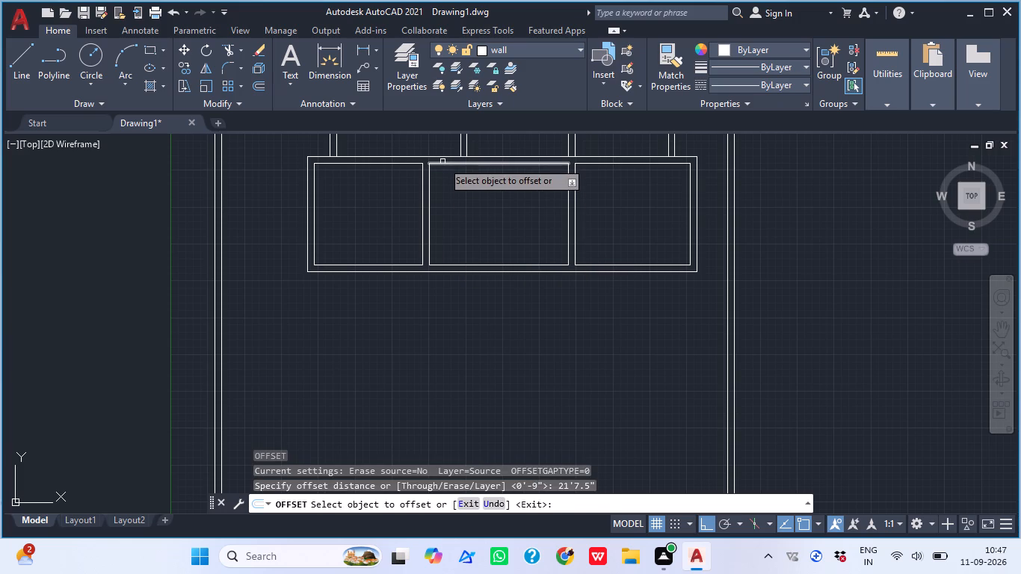
left_click(444, 165)
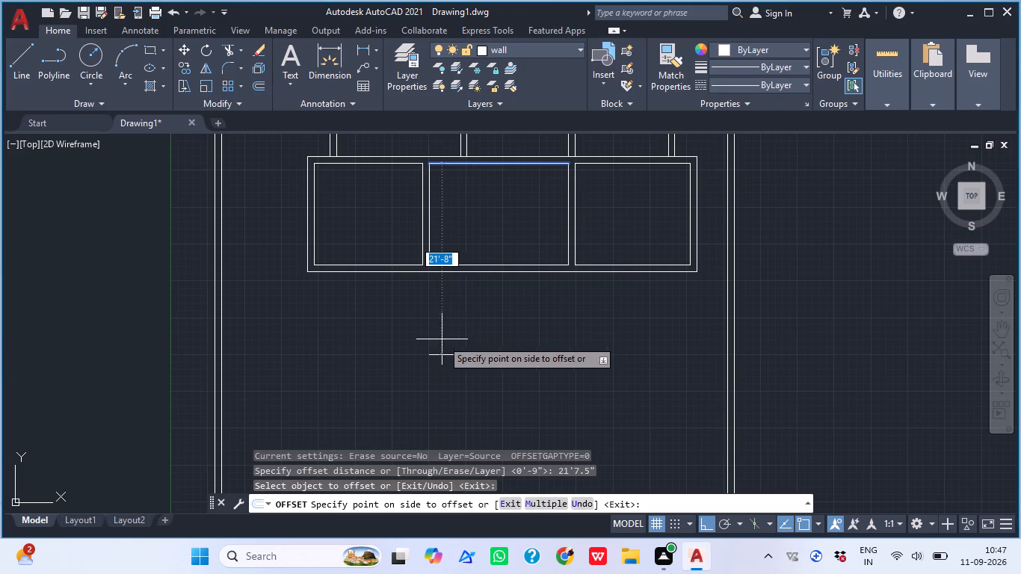
left_click(431, 333)
key("Escape")
Extend both ends of the new horizontal line to the inner faces of the left and right outer walls.
type("ex")
key("space")
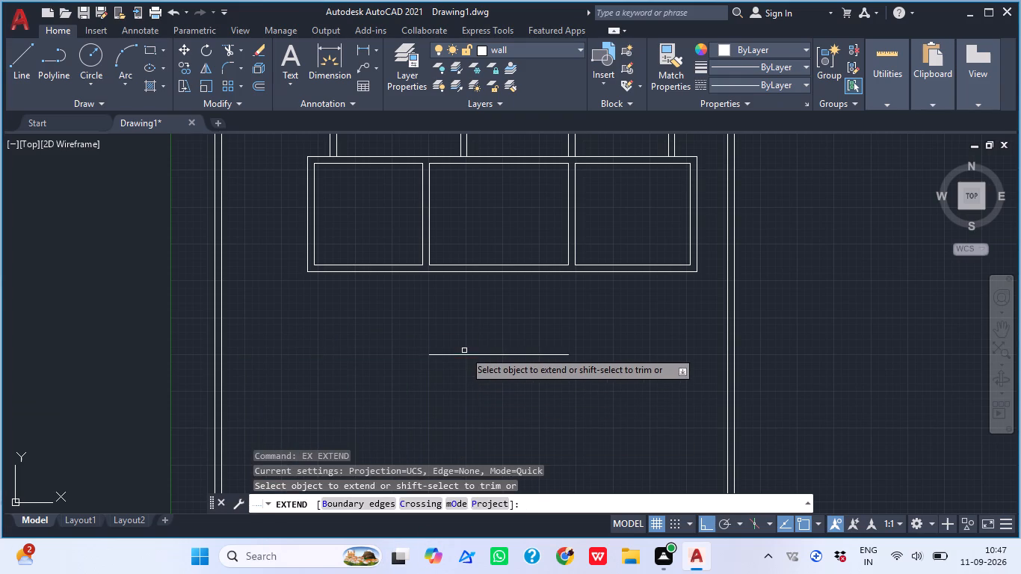
left_click(451, 332)
left_click(454, 384)
left_click(464, 322)
left_click(503, 395)
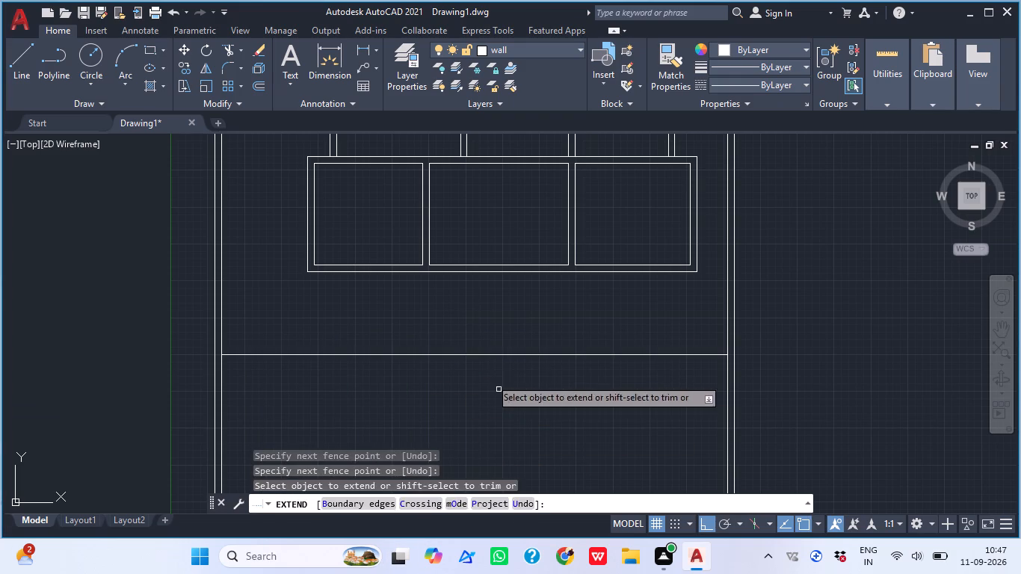
Extend both ends of the horizontal line below the long room to the outer faces of the left and right outer walls.
left_click(461, 345)
left_click(467, 393)
left_click(473, 319)
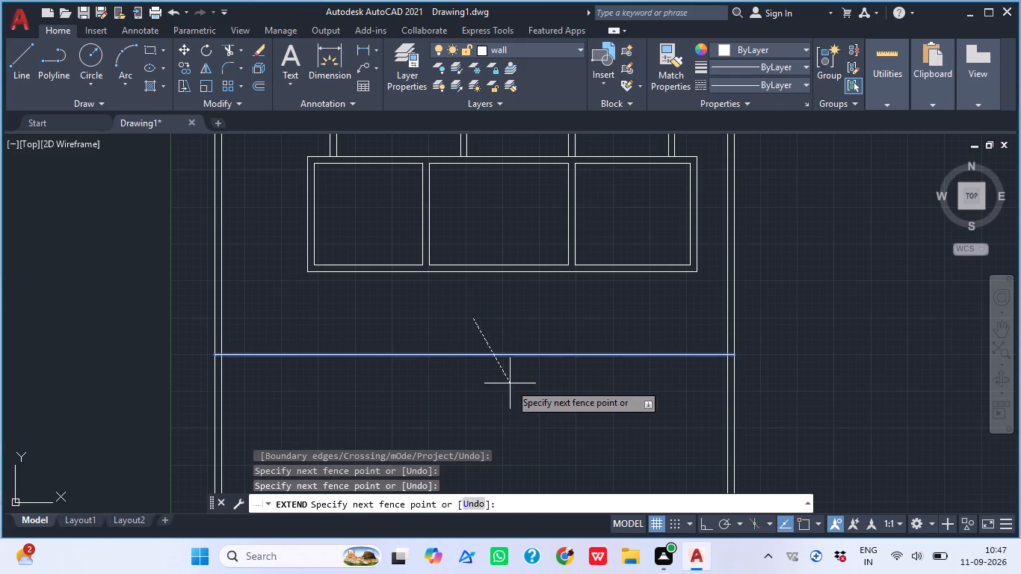
left_click(521, 395)
key("Escape")
Offset the full-width horizontal line 9" downward to form a wall.
key("o")
key("space")
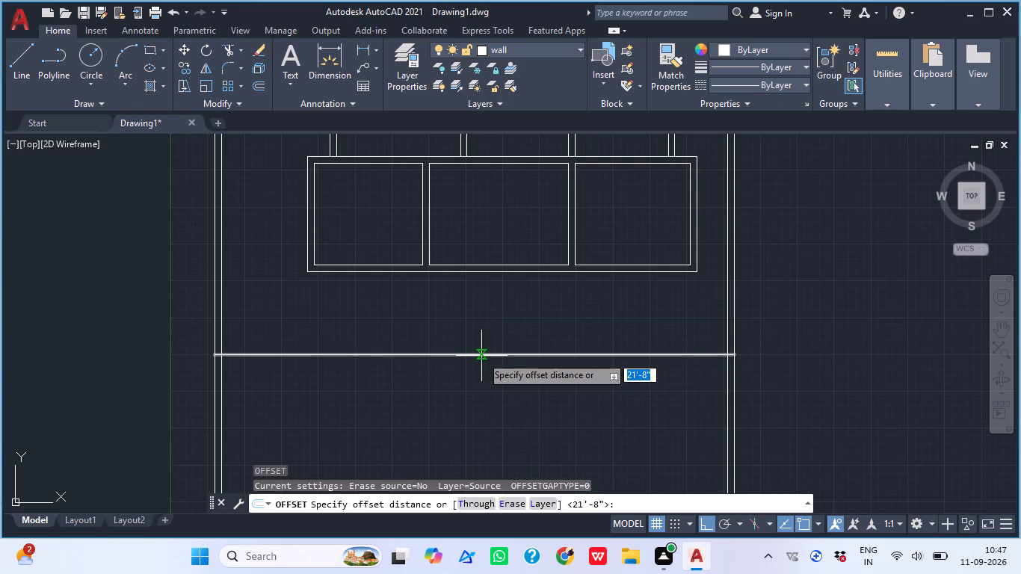
type("9\"")
key("Return")
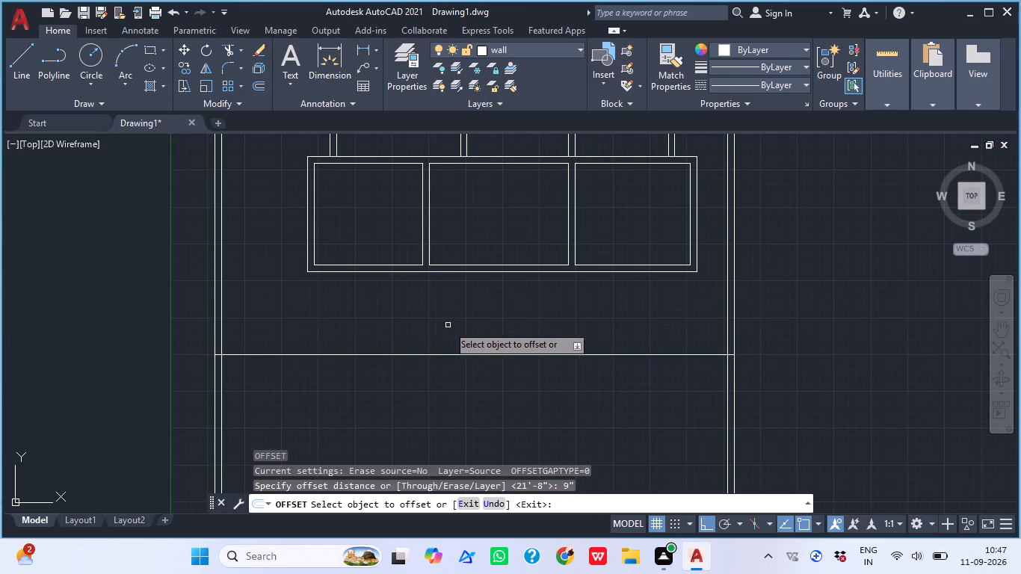
left_click(453, 335)
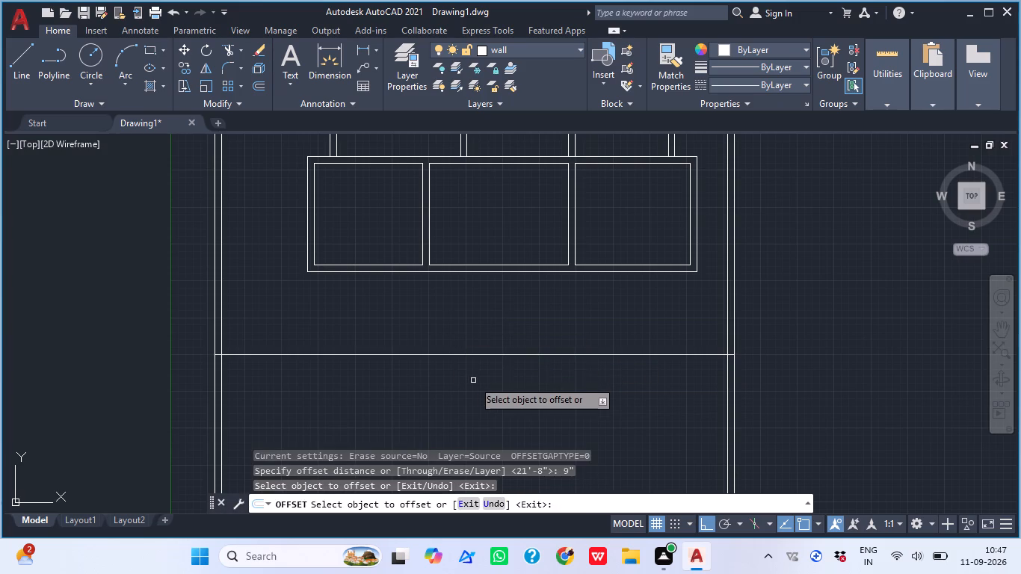
left_click(469, 354)
left_click(489, 413)
key("Escape")
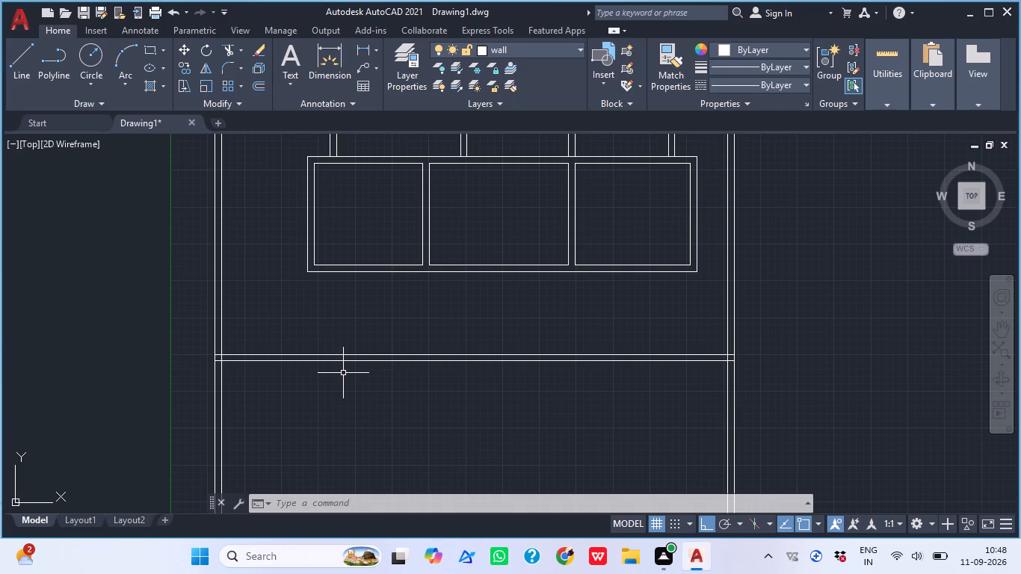
Offset the left outer wall's inner line 12'3" into the building.
type("o 12")
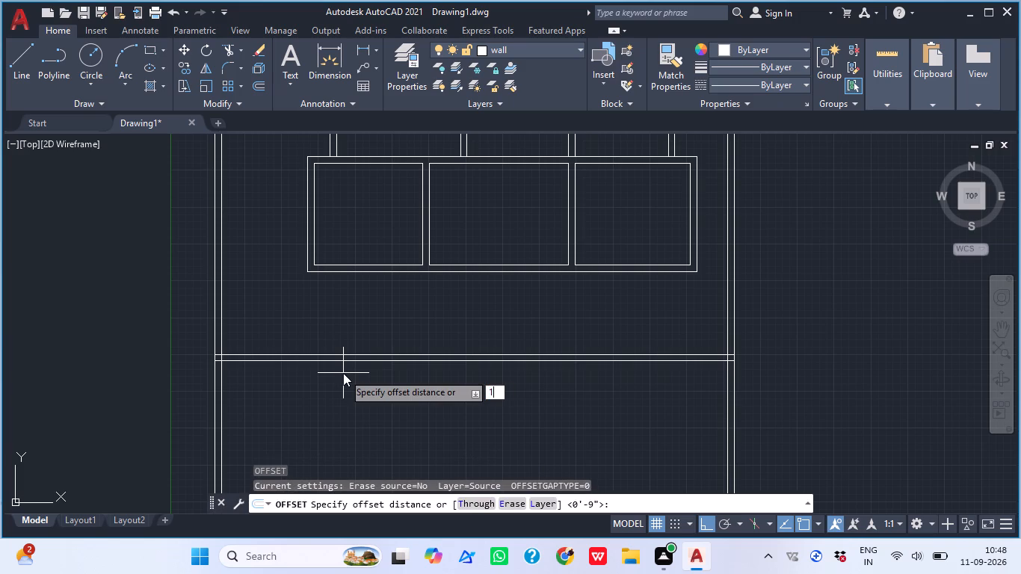
type("'3\"")
key("Return")
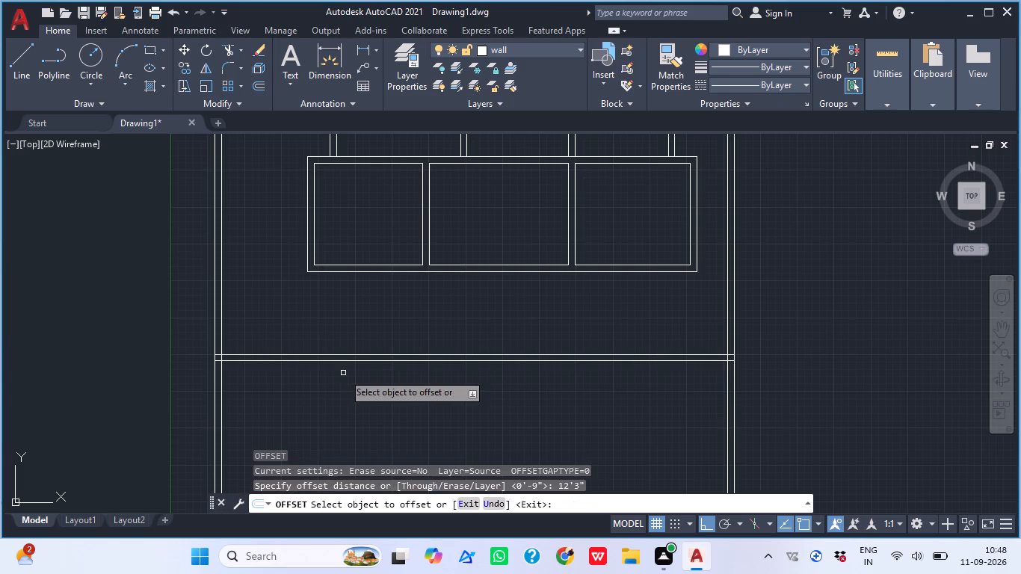
left_click(219, 321)
left_click(294, 327)
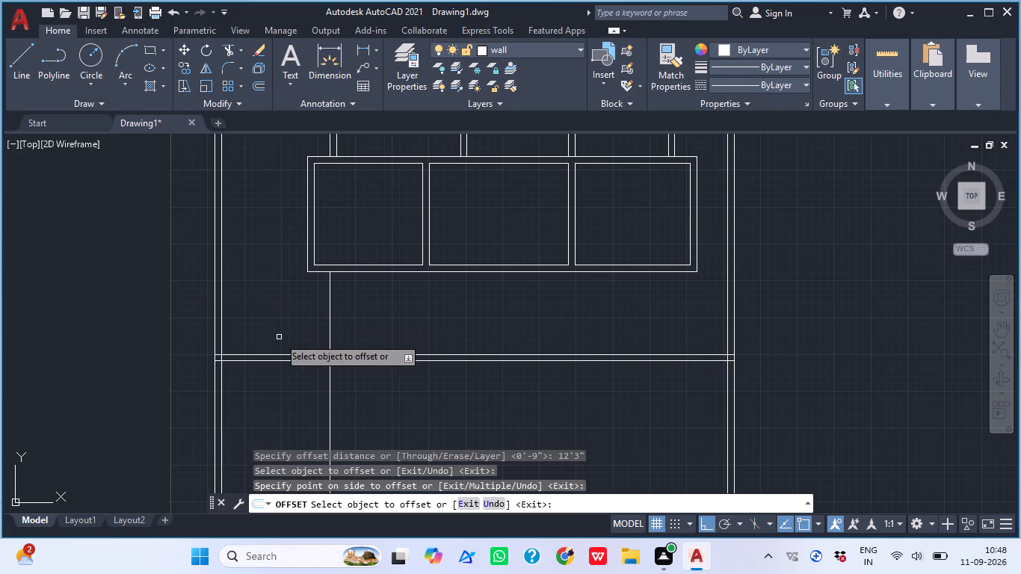
key("Escape")
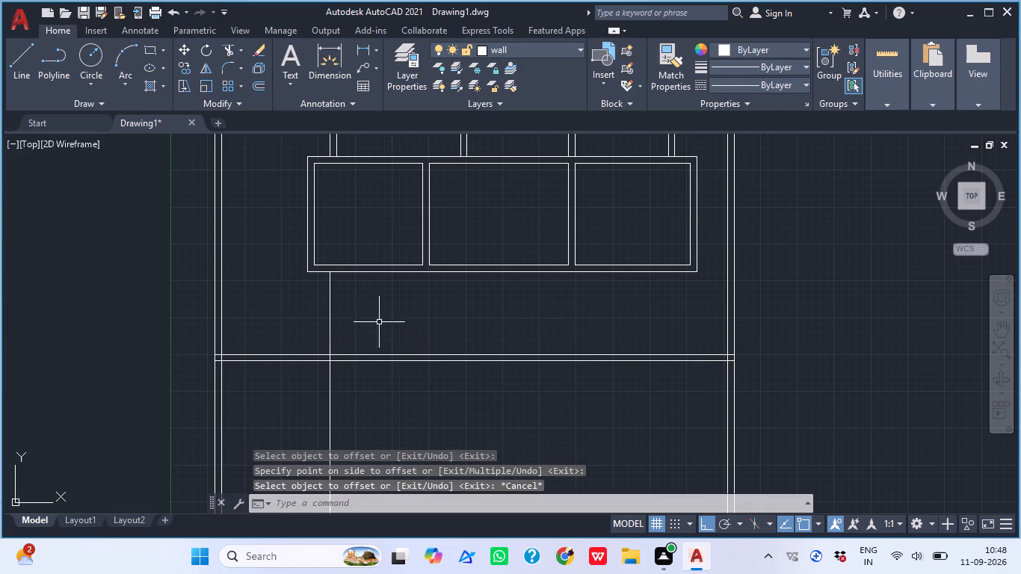
Offset the outer bottom line of the three-room block 3' downward.
middle_click(360, 327)
scroll(354, 327, "up", 1)
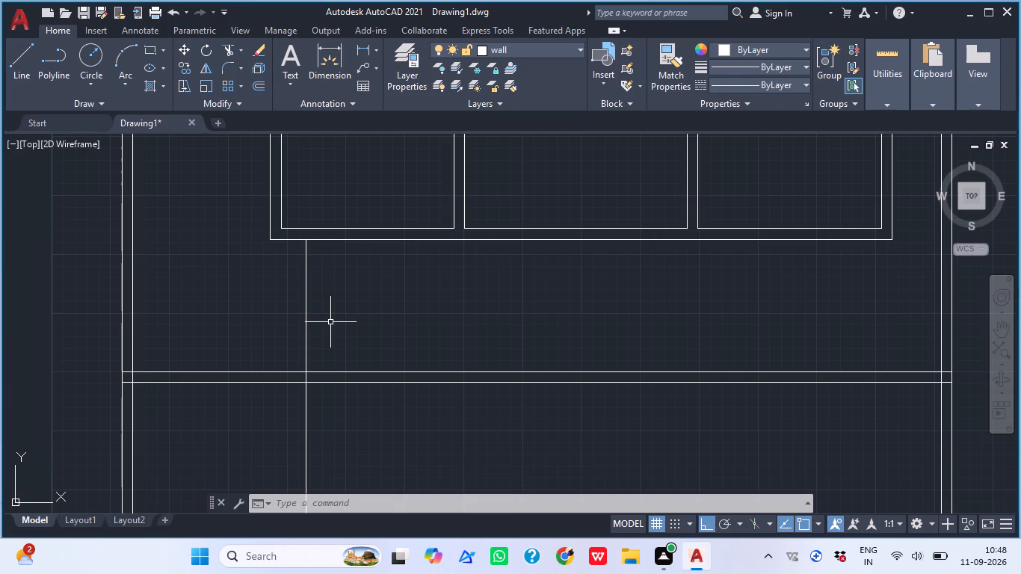
type("o")
key("space")
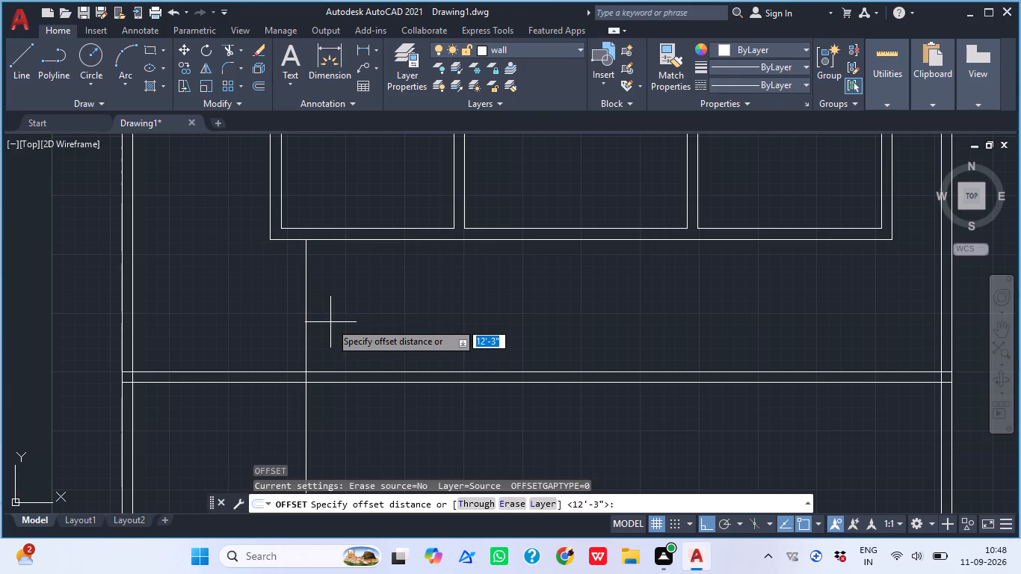
key("Escape")
type("o")
key("space")
type("3'")
key("Return")
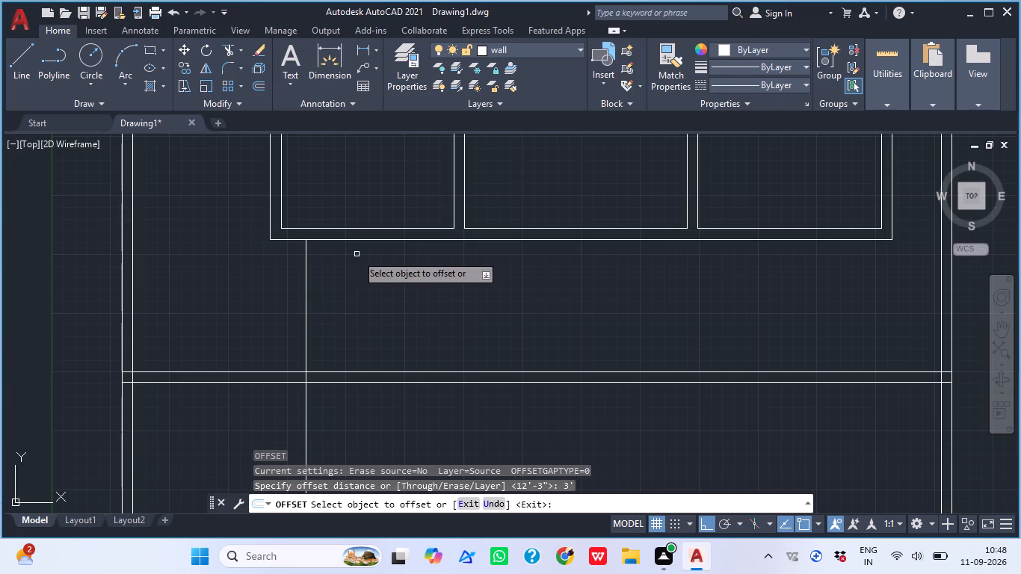
left_click(367, 238)
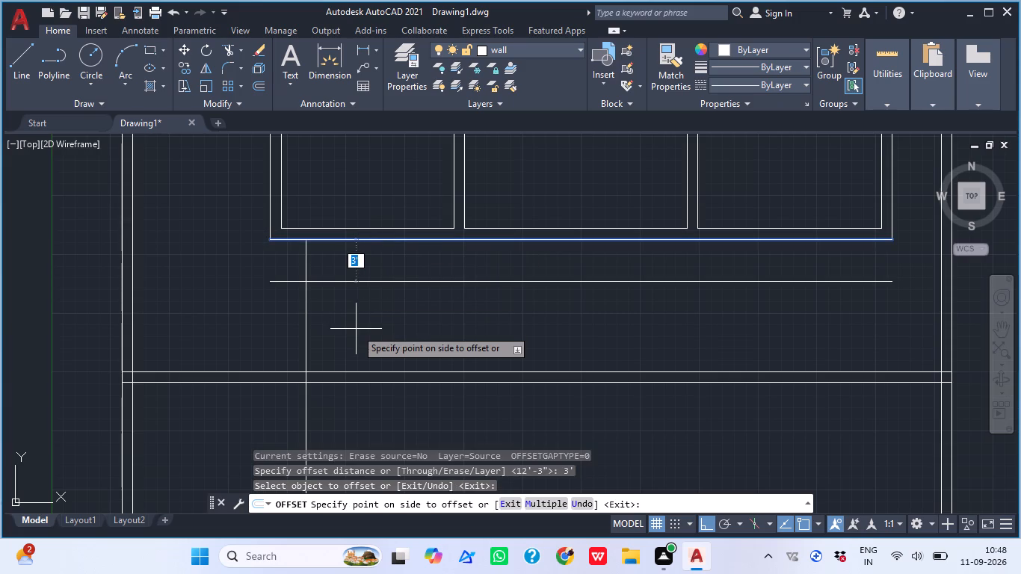
left_click(356, 329)
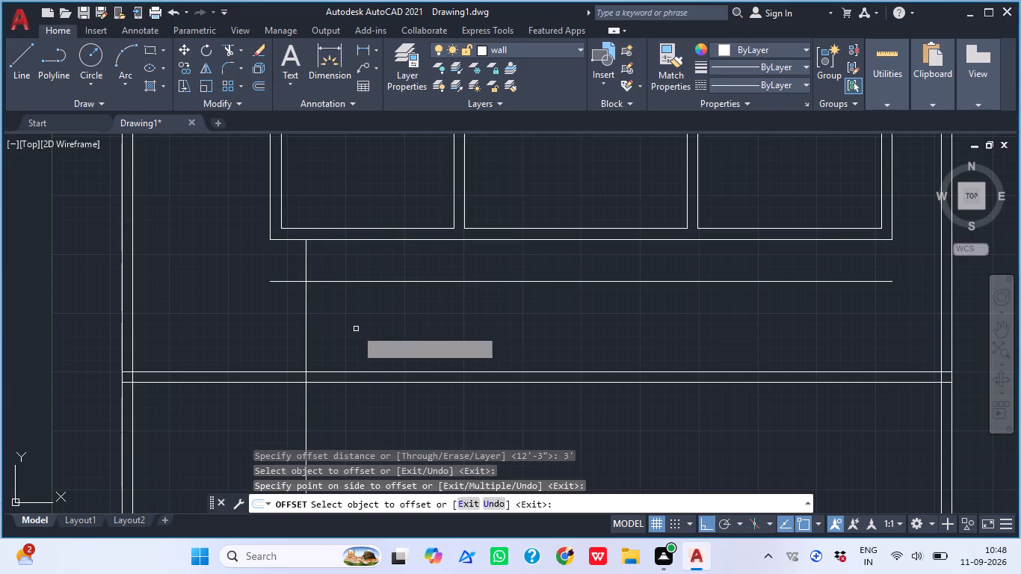
key("Escape")
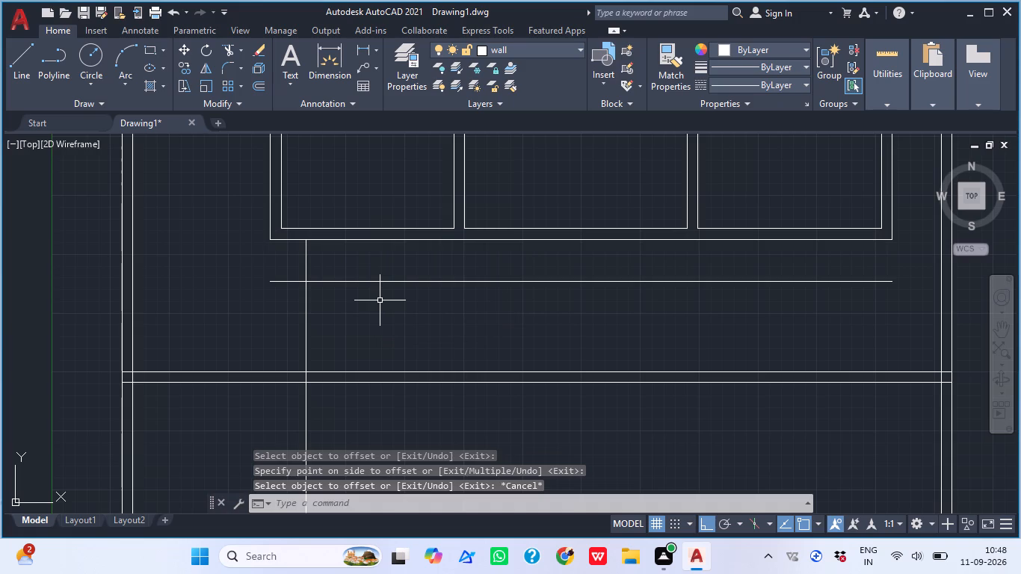
Trim the left end of the new horizontal line back to the vertical line beneath the three-room block.
type("tr")
key("space")
left_click(323, 265)
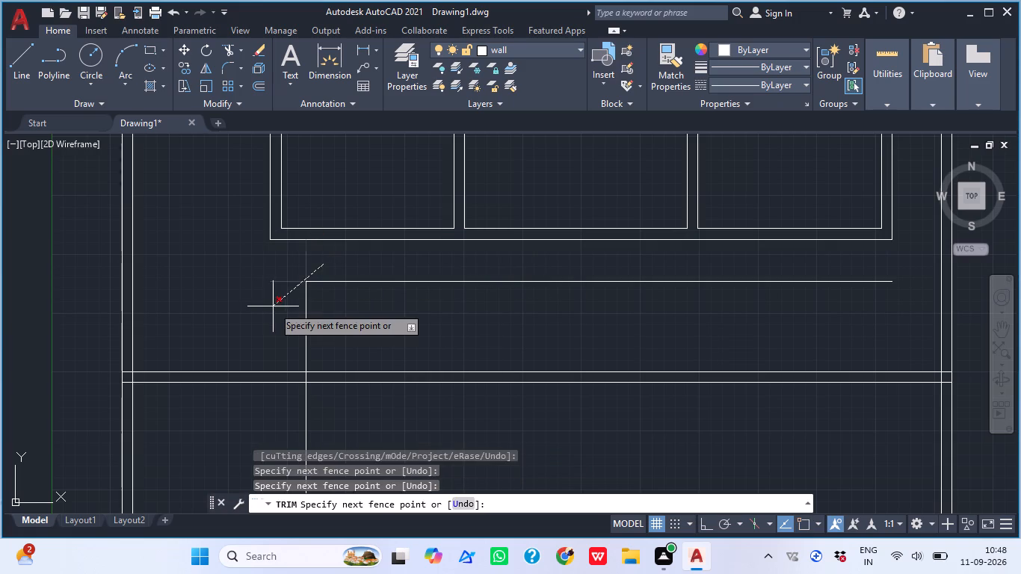
left_click(273, 306)
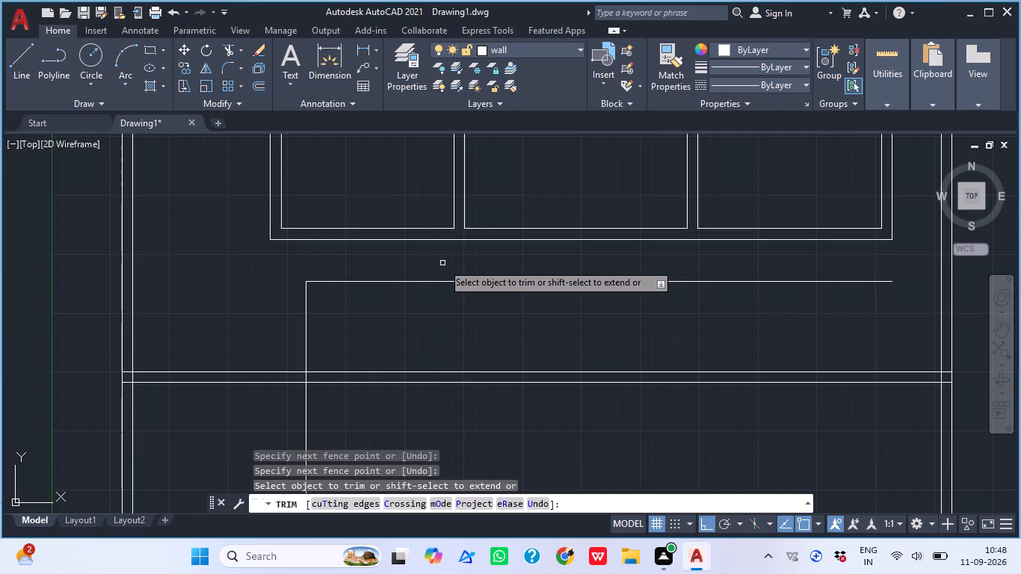
key("Escape")
Extend both lines of the partition between the left and middle rooms down to the top line of the full-width wall.
type("ex")
key("space")
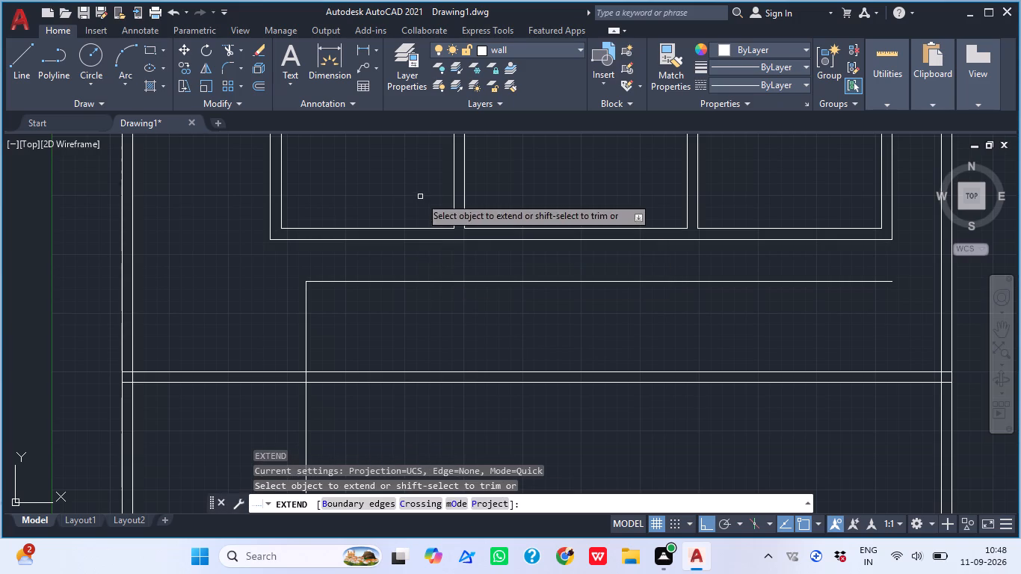
left_click(450, 209)
left_click(492, 209)
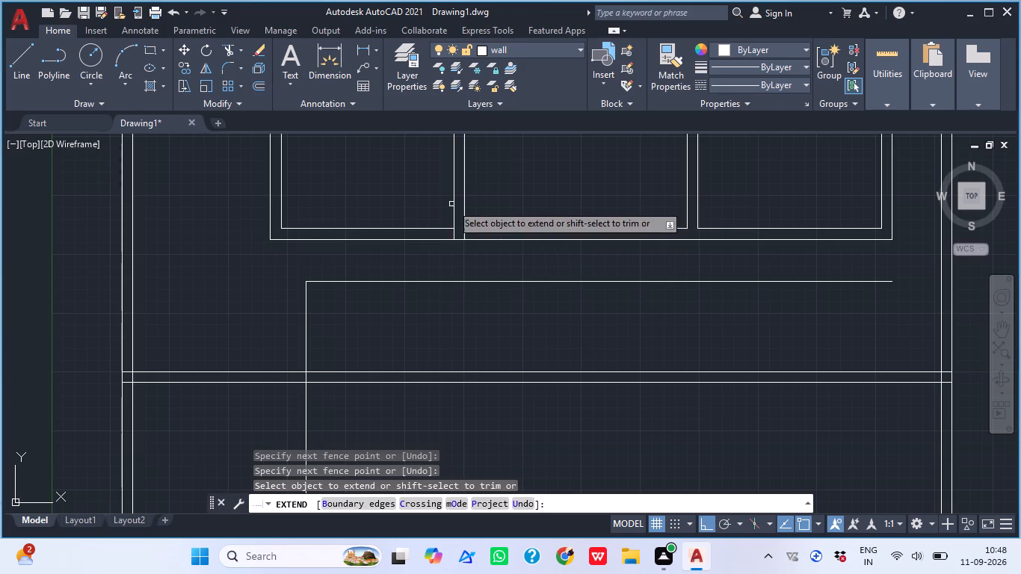
left_click(429, 186)
left_click_drag(525, 198, 534, 208)
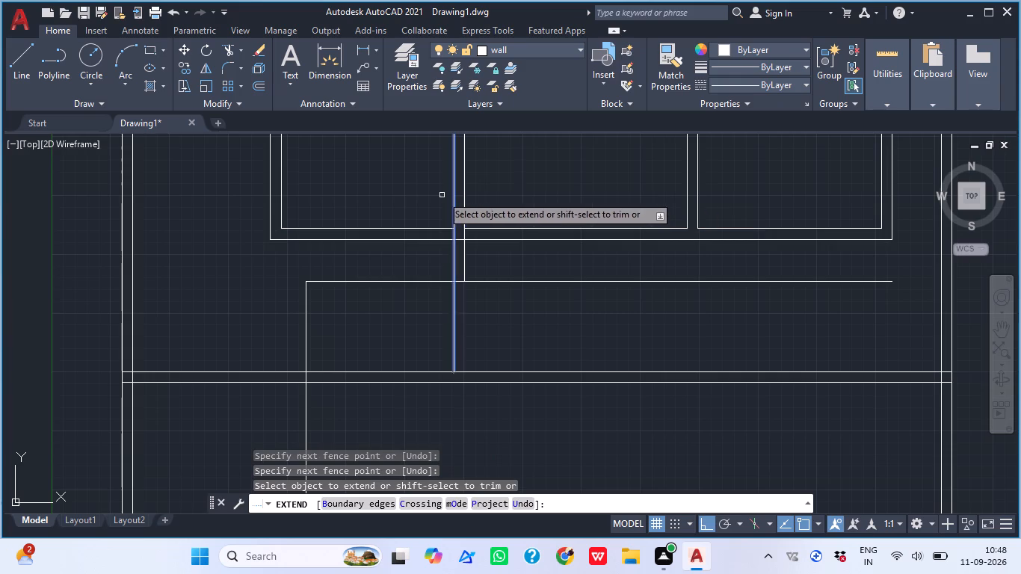
left_click(425, 188)
left_click(551, 208)
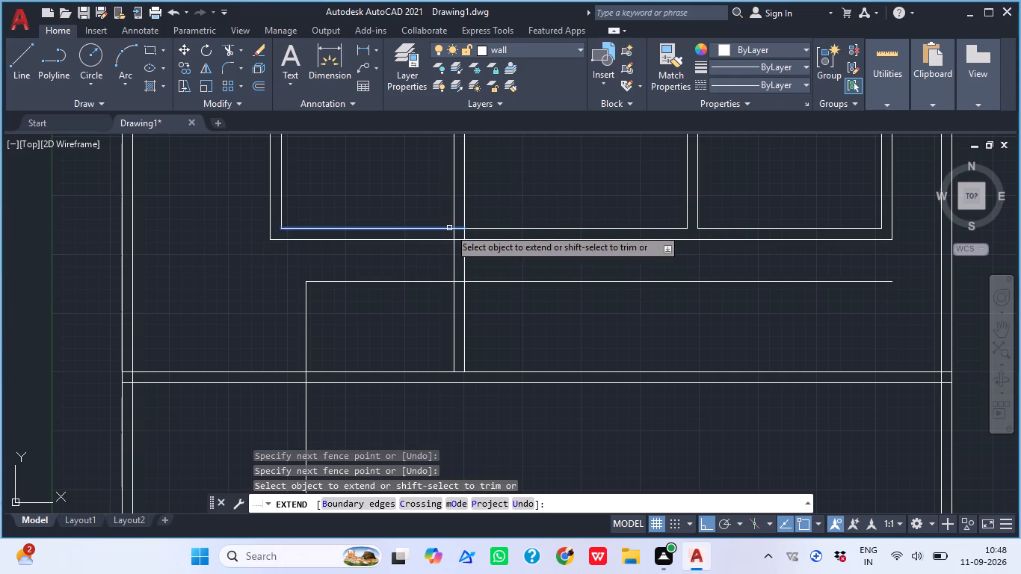
key("Escape")
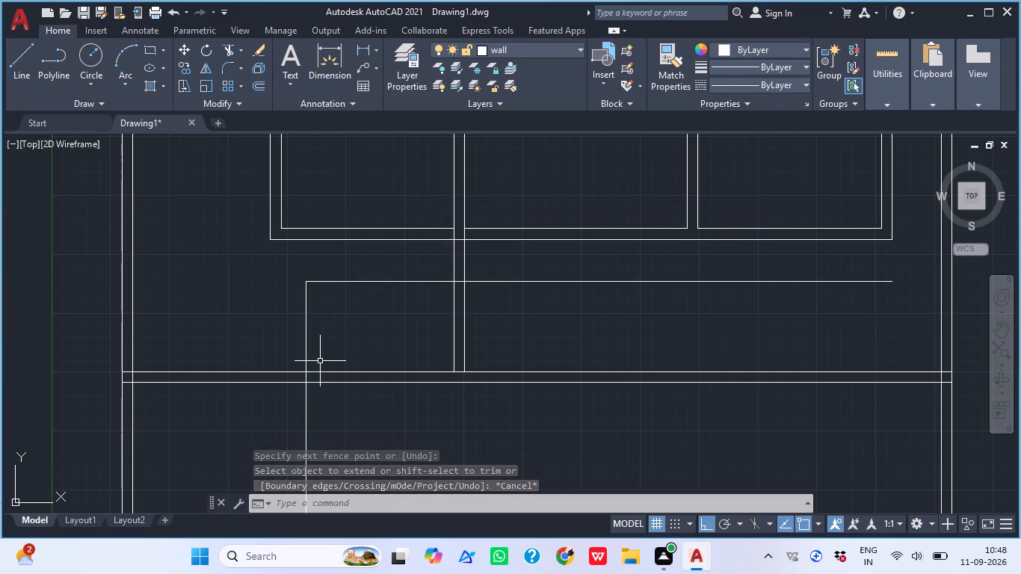
Offset the vertical line beneath the left room 9" to its right to form a wall.
type("o")
key("space")
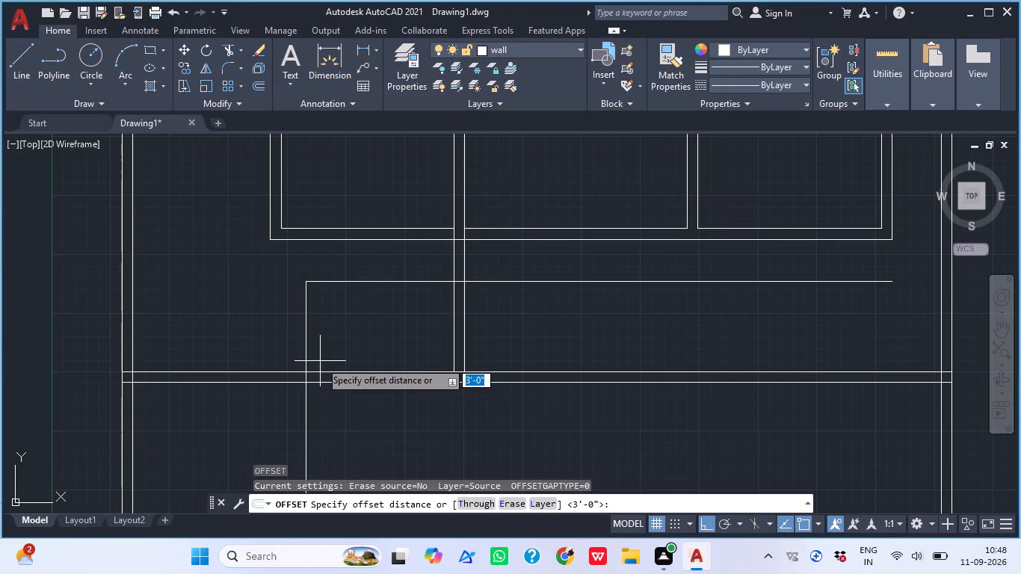
type("9\"")
key("Return")
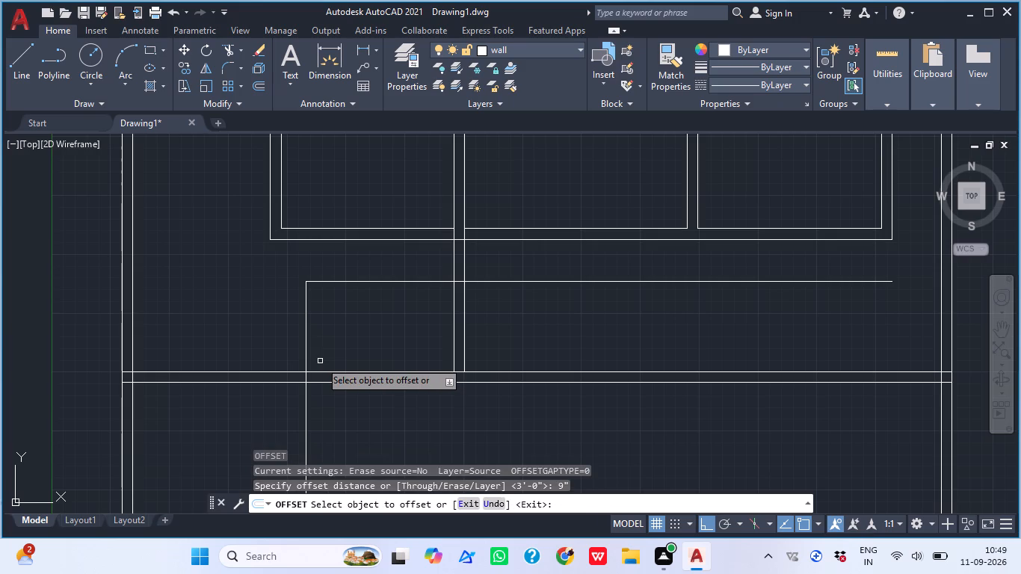
scroll(320, 361, "up", 1)
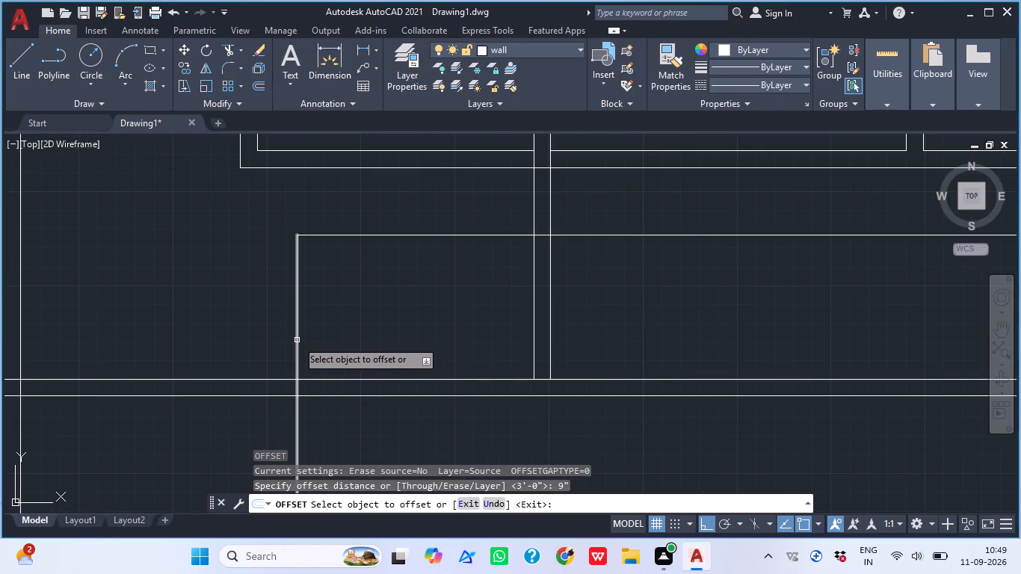
left_click(297, 340)
left_click(308, 337)
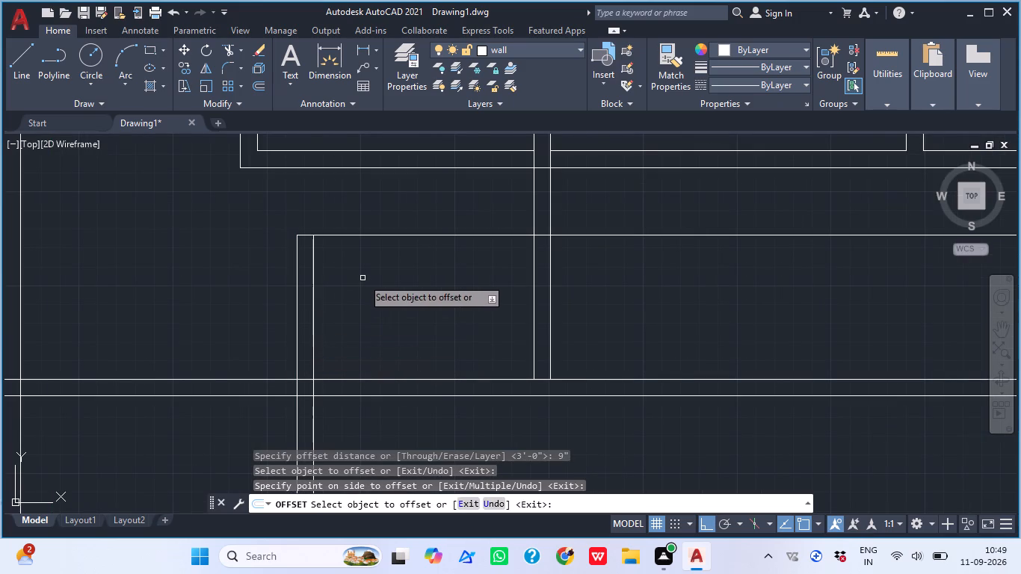
key("space")
Offset the short horizontal line beneath the three-room block 4.5" downward to form a thin wall.
key("space")
key("4")
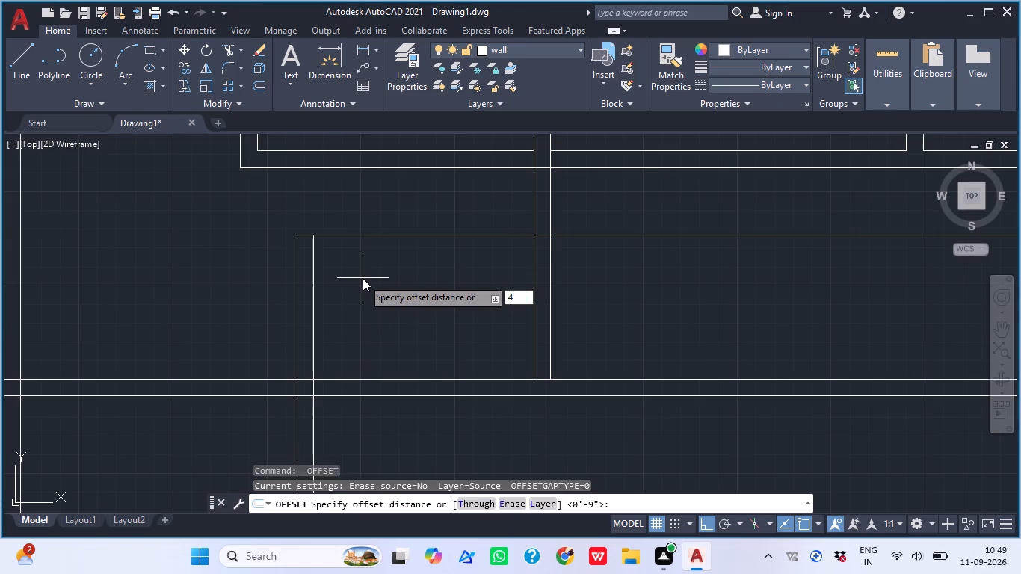
type(".5\"")
key("Return")
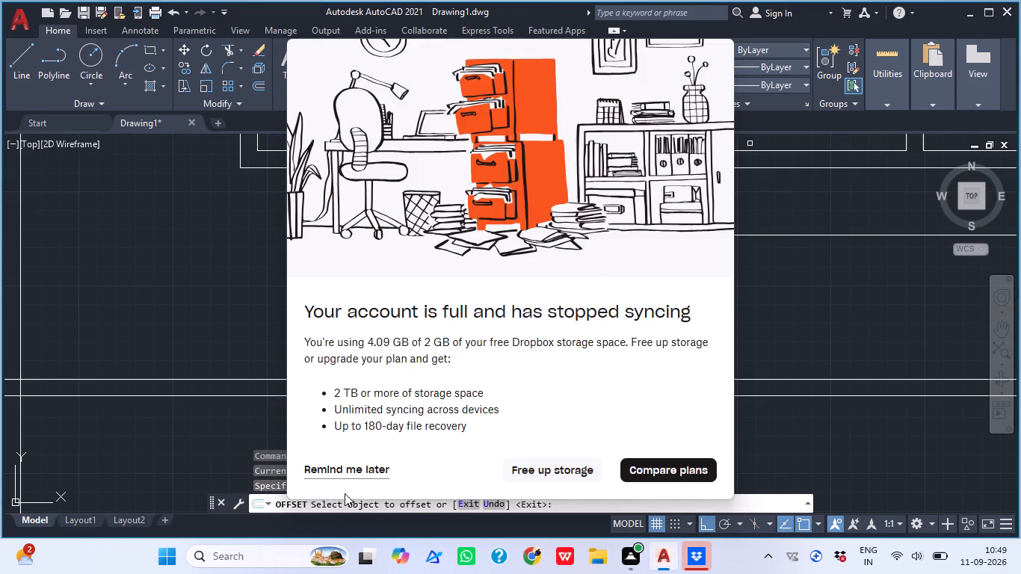
left_click(362, 467)
scroll(376, 235, "up", 1)
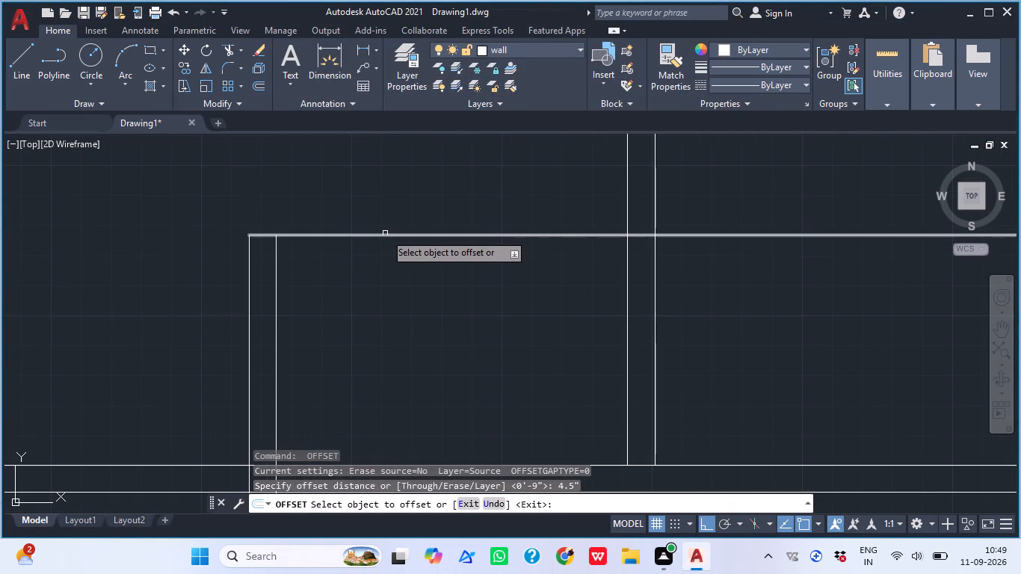
left_click(385, 233)
left_click_drag(389, 271, 392, 278)
key("Escape")
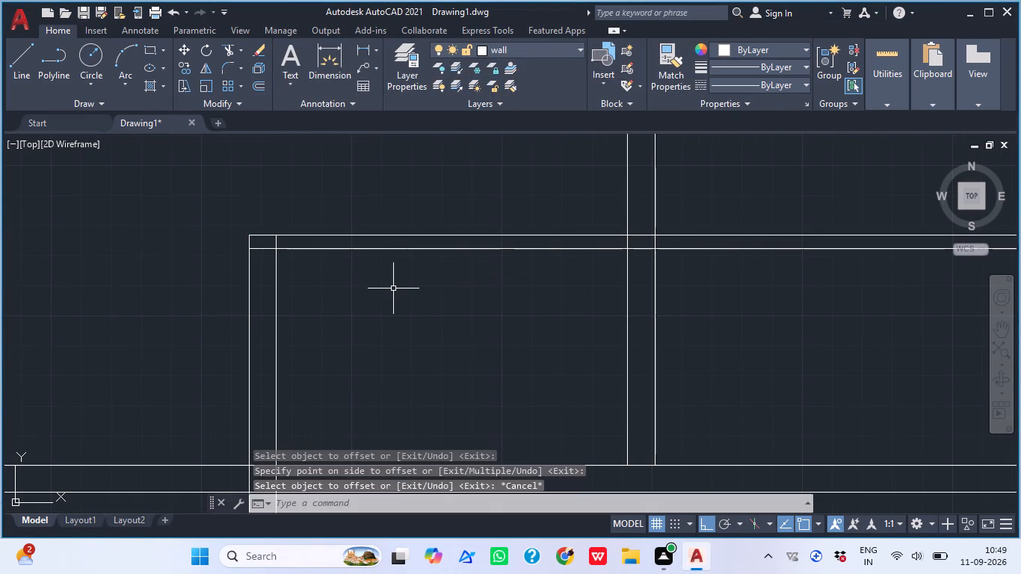
Trim both lines of the thin horizontal wall where they run past the right side of the extended partition.
key("t")
key("r")
key("space")
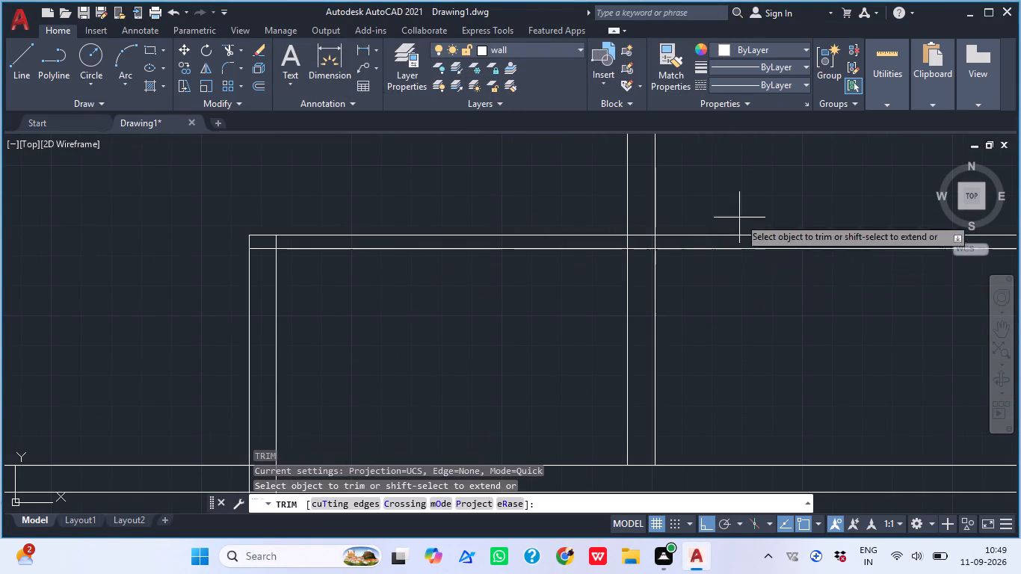
left_click(739, 217)
left_click(725, 288)
scroll(707, 291, "down", 3)
middle_click_drag(679, 306, 634, 336)
scroll(599, 315, "up", 2)
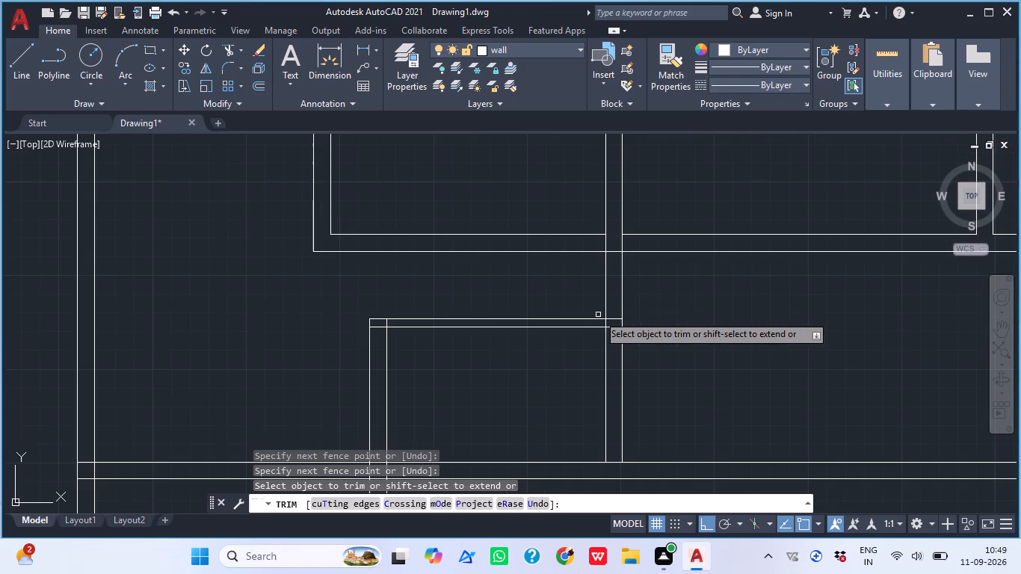
key("Escape")
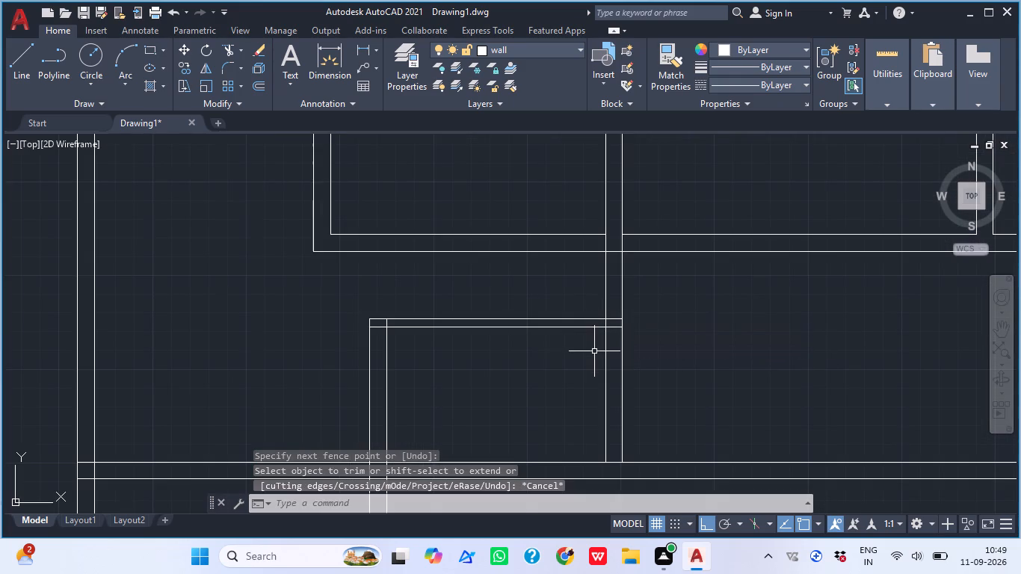
Offset the left line of the extended partition 3'10.5" to its left, across the thin horizontal wall.
type("o")
key("space")
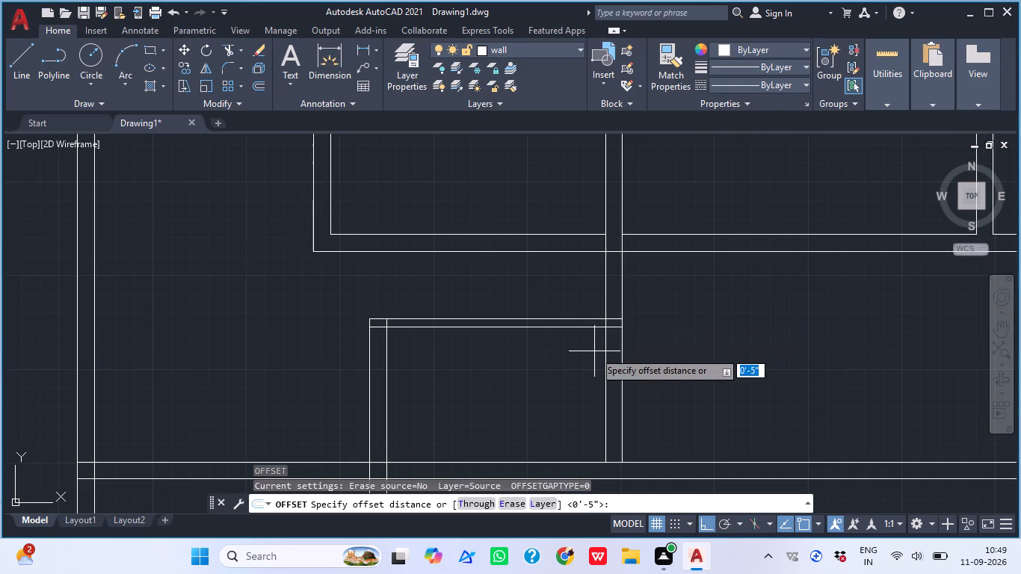
key("3")
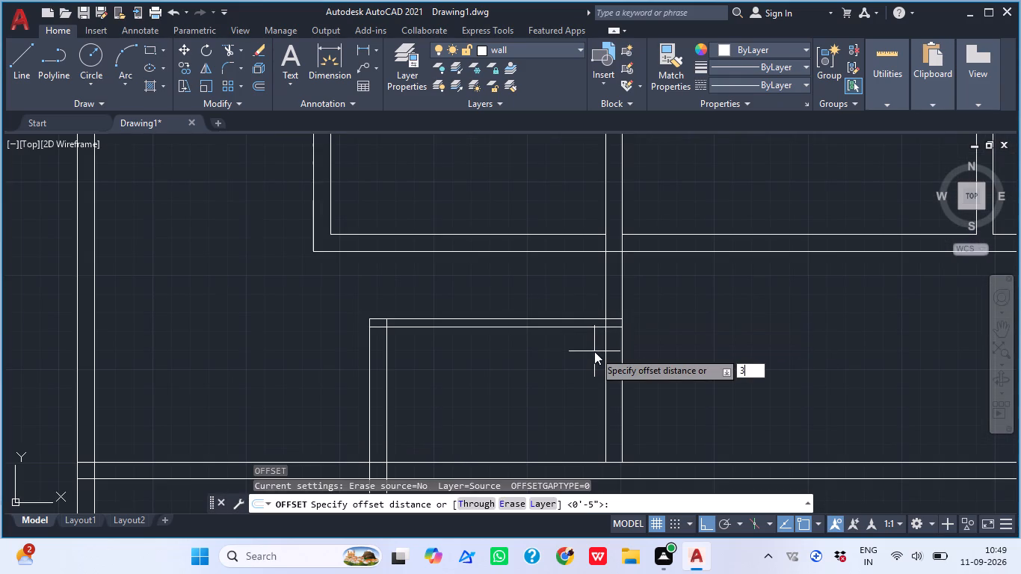
type("'10.5\"")
key("Return")
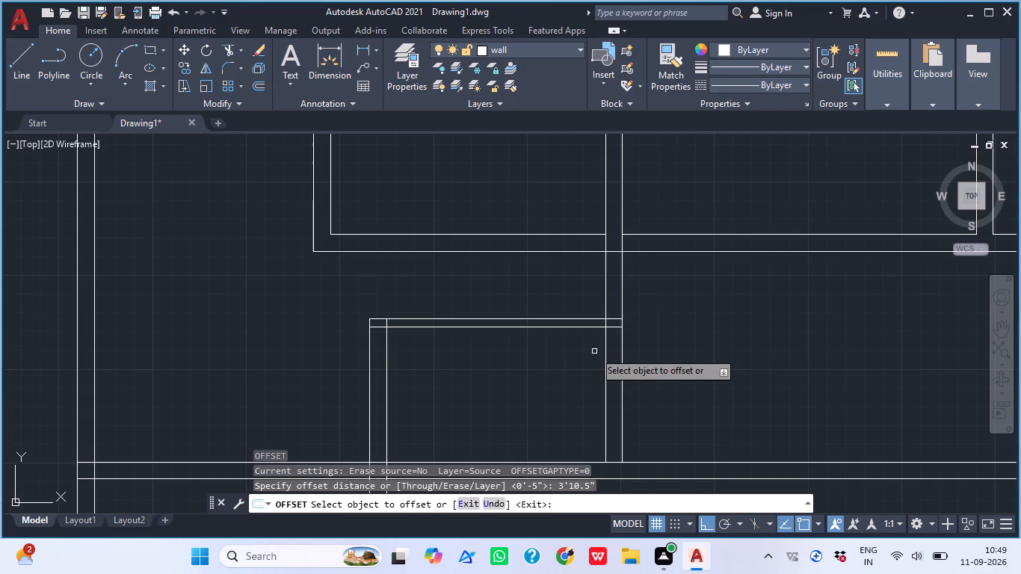
scroll(594, 351, "up", 2)
left_click(623, 360)
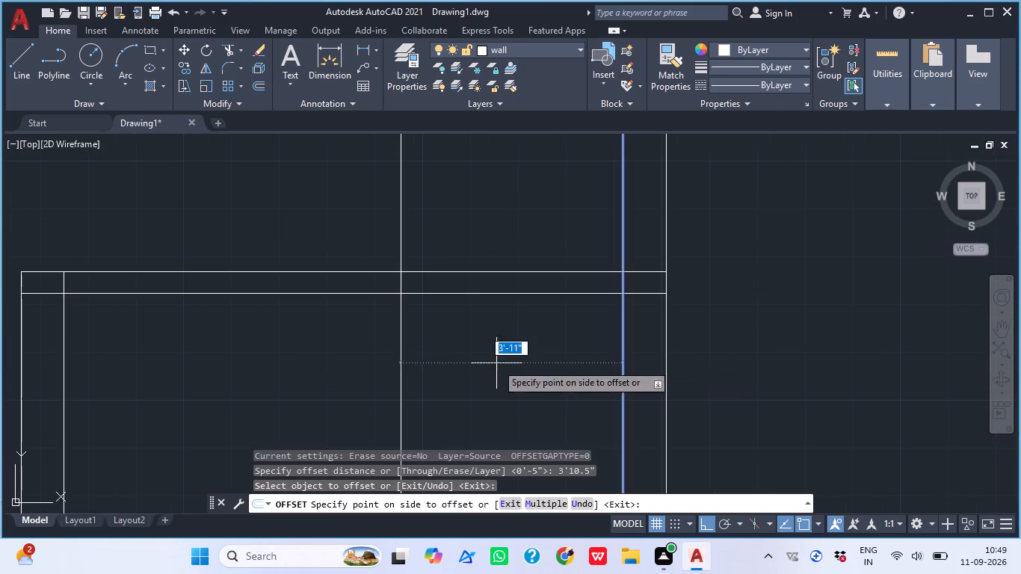
left_click(496, 363)
scroll(528, 333, "down", 3)
key("Escape")
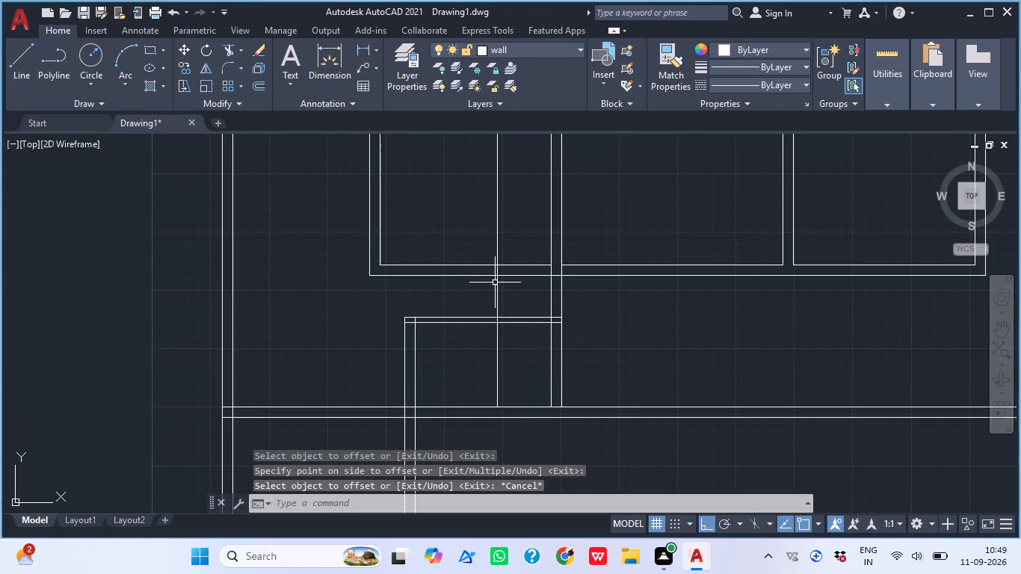
Trim both thin horizontal wall lines to the right of the new vertical line, and that vertical line between them.
type("tr")
key("space")
scroll(511, 318, "up", 3)
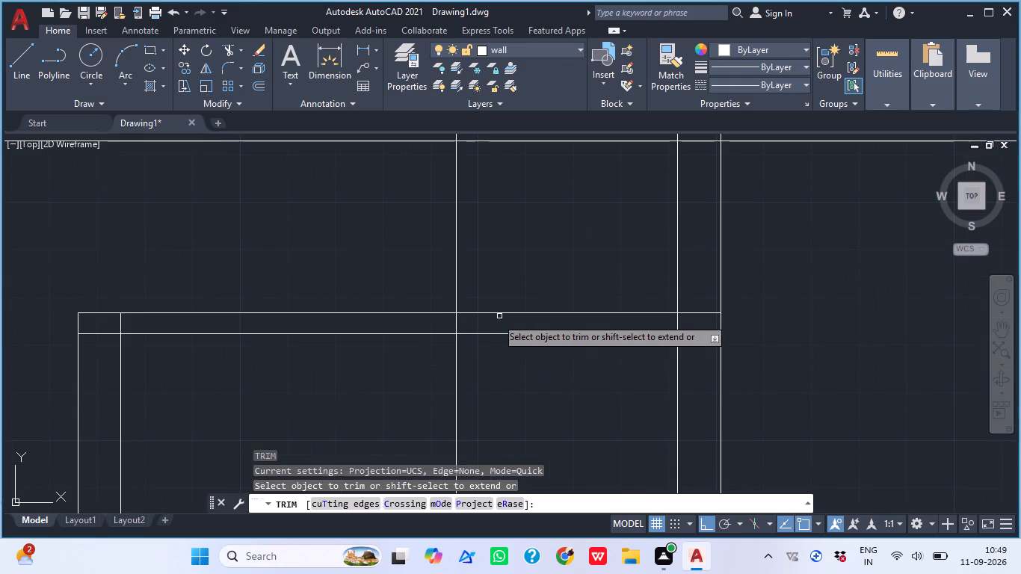
left_click_drag(515, 285, 527, 297)
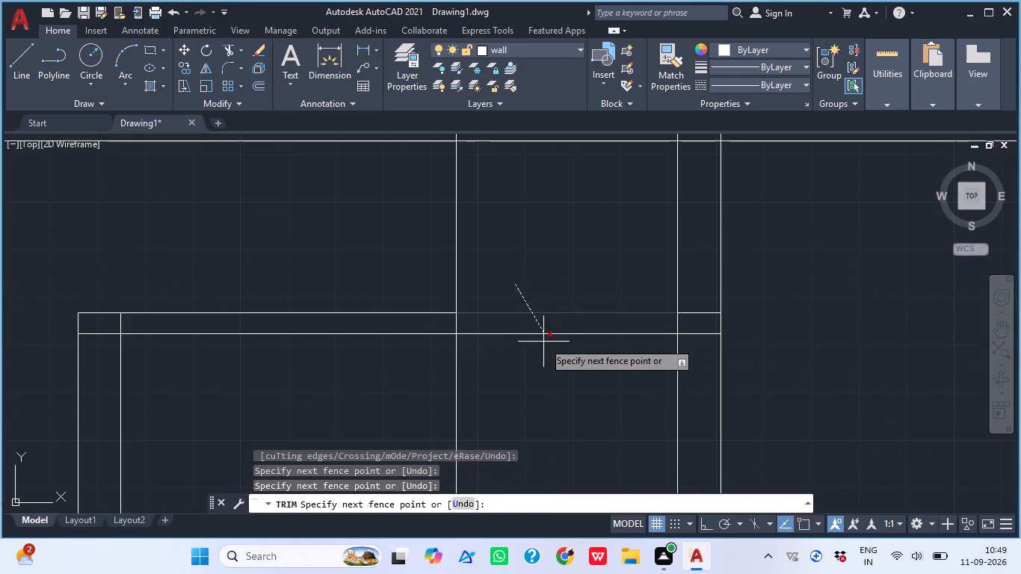
left_click(549, 371)
left_click(697, 290)
left_click(706, 367)
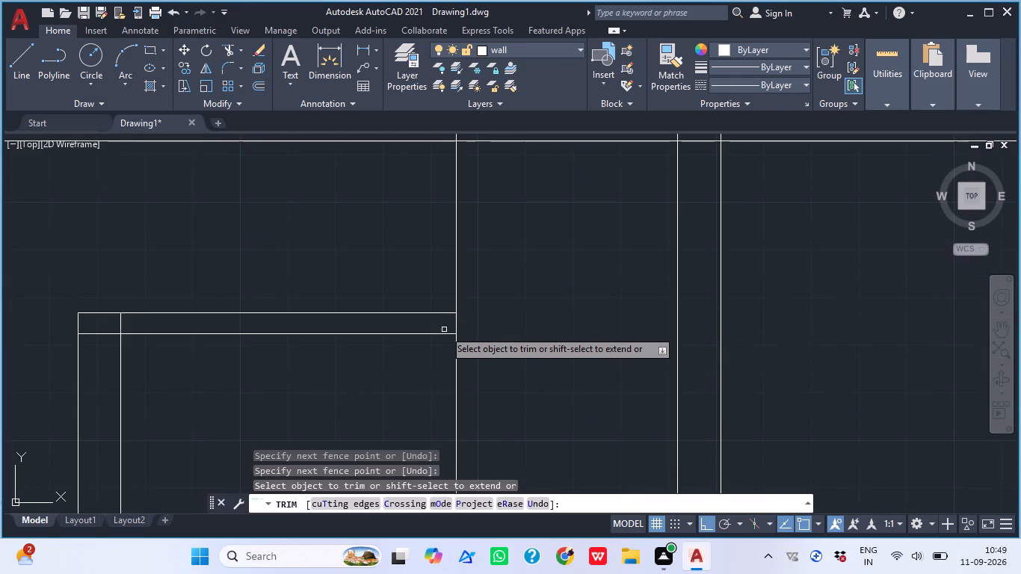
scroll(444, 330, "up", 2)
left_click(461, 313)
left_click(496, 314)
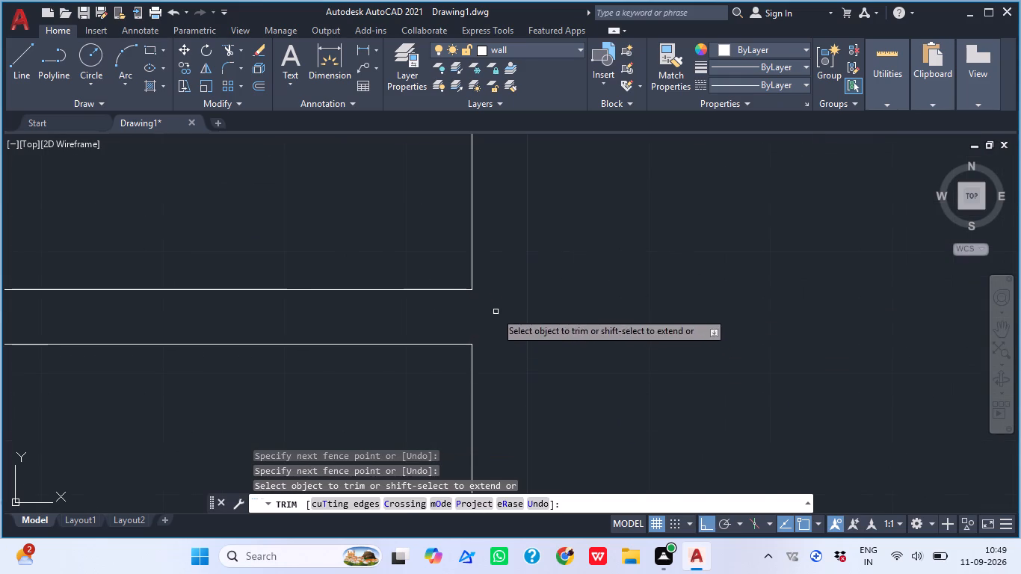
scroll(491, 296, "down", 2)
key("Escape")
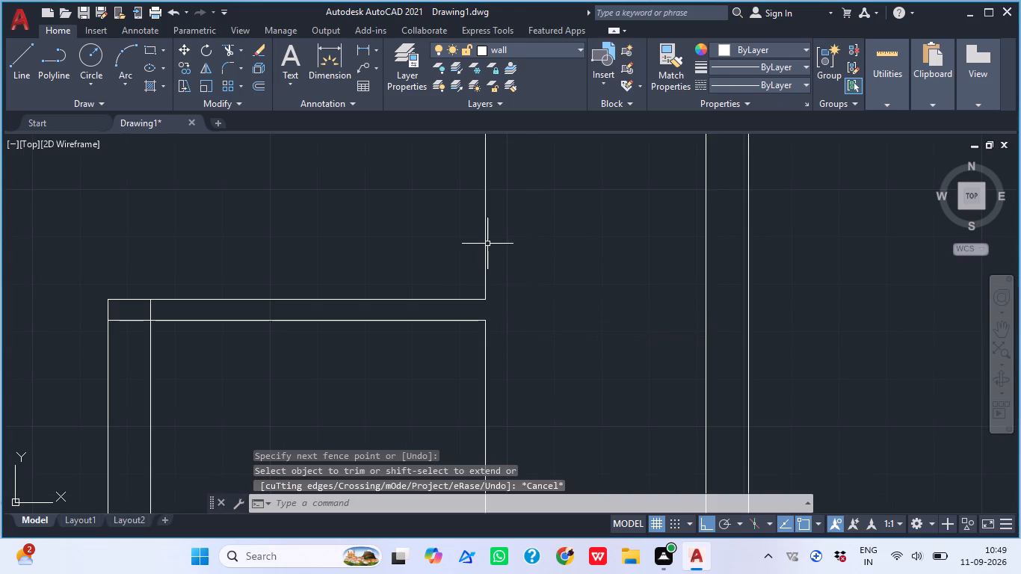
Delete the part of the new vertical line above the thin horizontal wall.
left_click(485, 244)
scroll(458, 237, "down", 5)
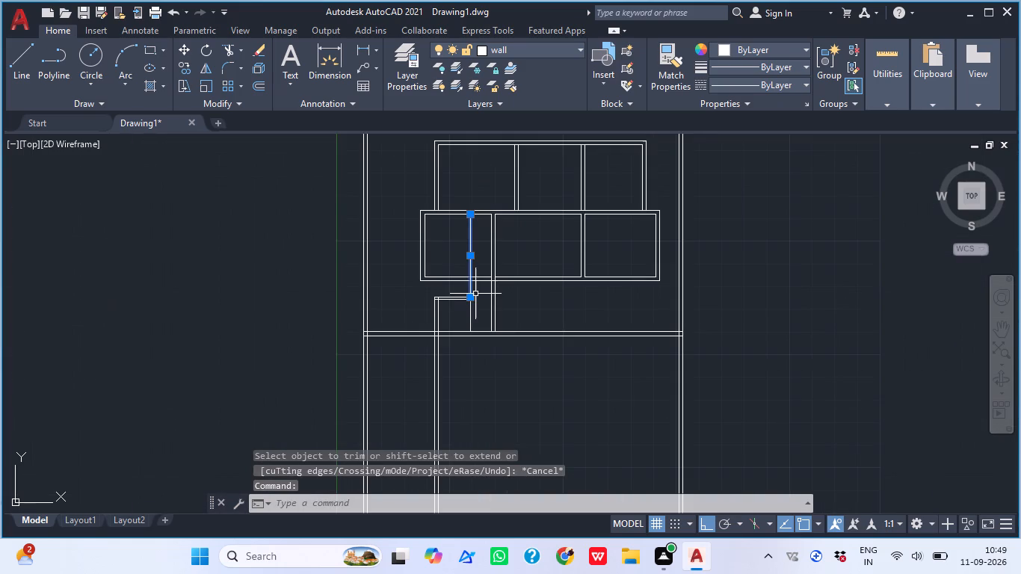
key("Delete")
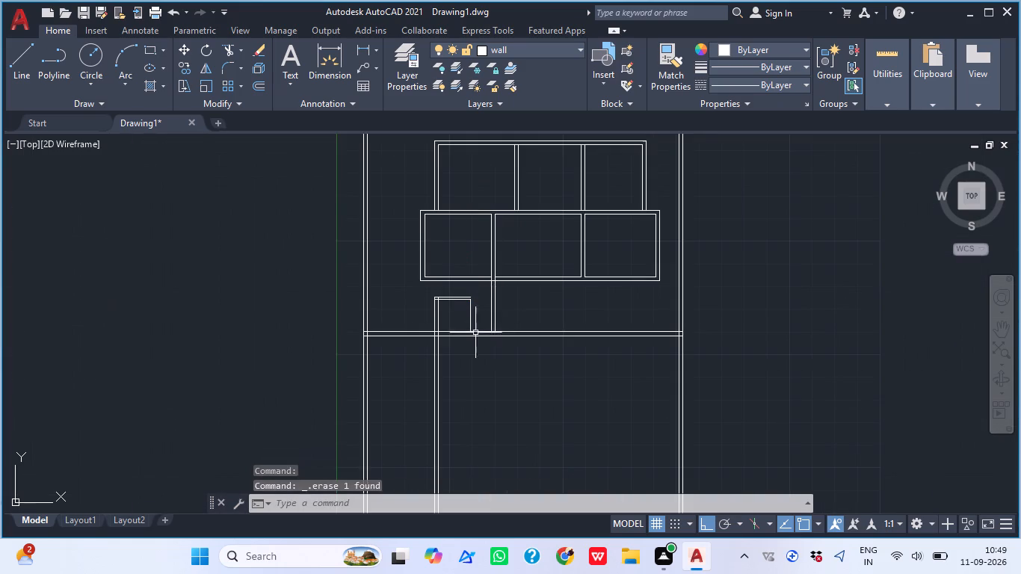
Offset the remaining vertical line of the small room 4.5" to its right to form a thin wall.
scroll(473, 333, "up", 4)
scroll(454, 296, "down", 1)
middle_click_drag(454, 297, 464, 328)
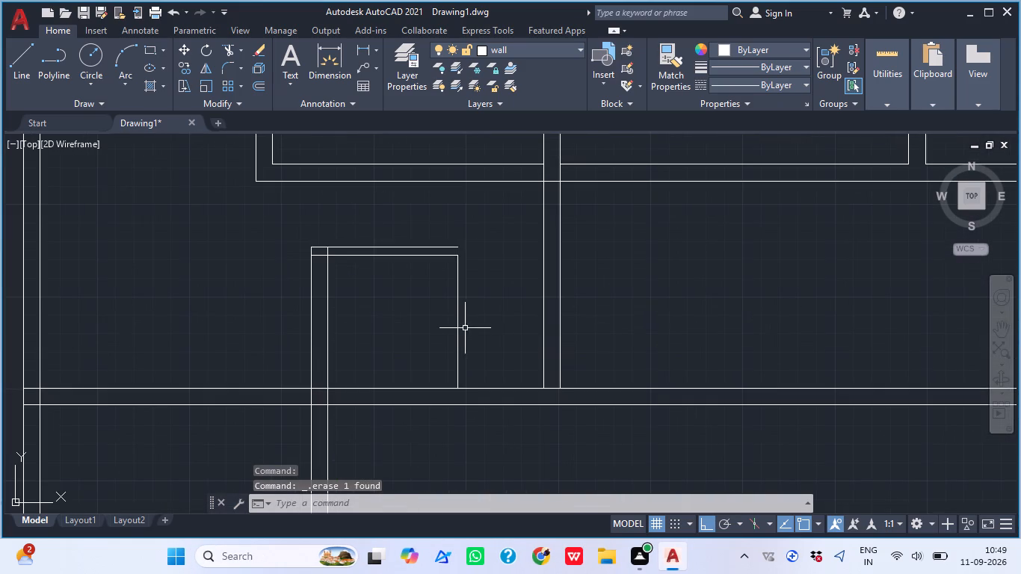
type("o")
key("space")
key("4")
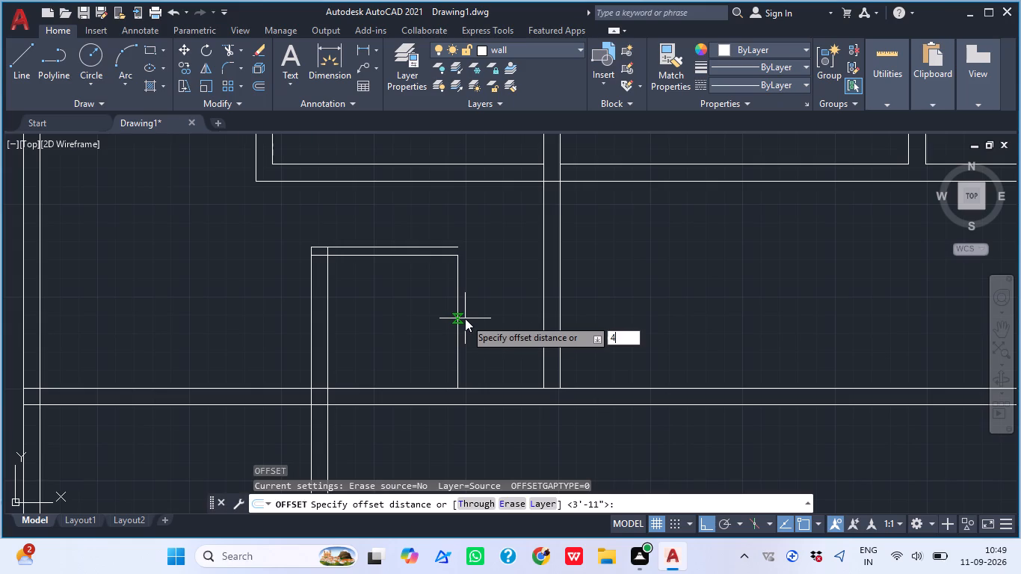
type(".5\"")
key("Return")
scroll(465, 318, "up", 1)
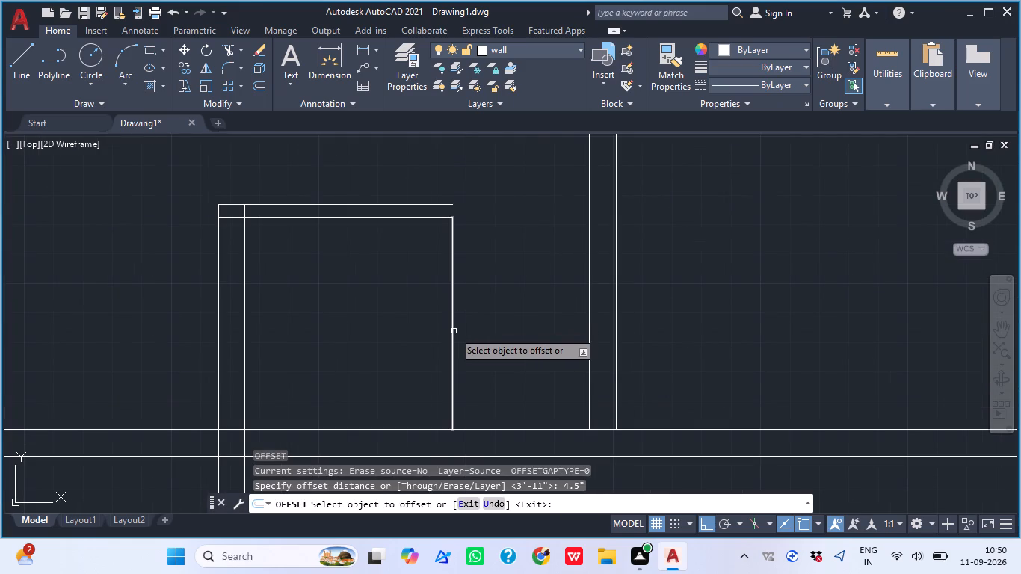
left_click(454, 331)
left_click(480, 348)
key("Escape")
Extend the small room's top outer line to the partition and the new right-hand wall line up to that outer line.
type("ex")
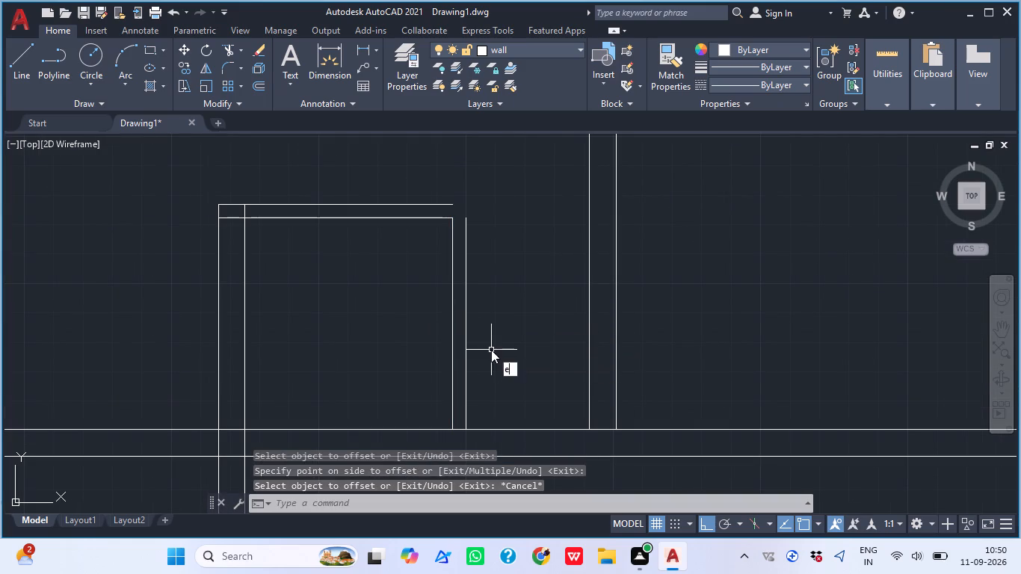
key("space")
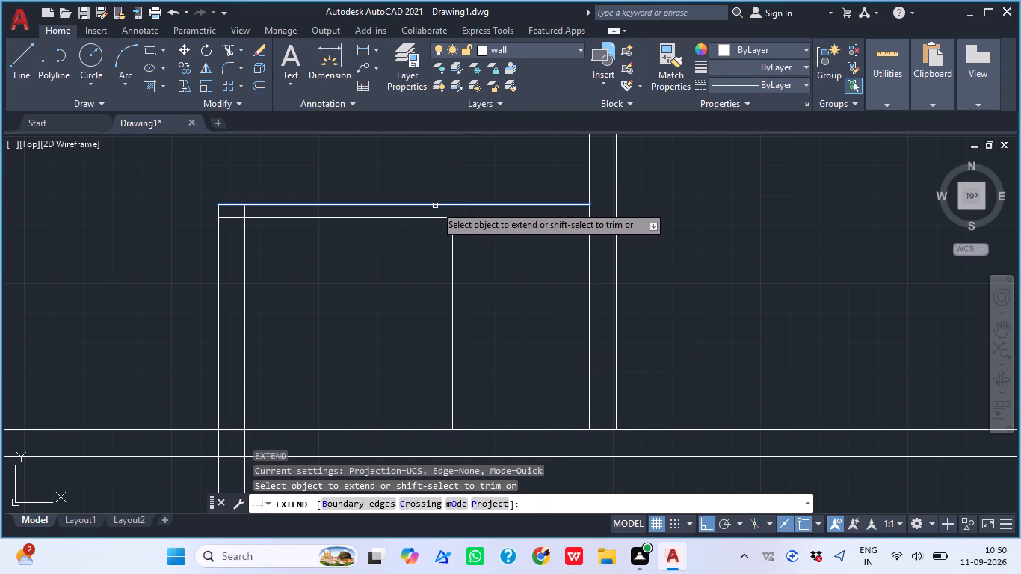
left_click(435, 206)
left_click(463, 241)
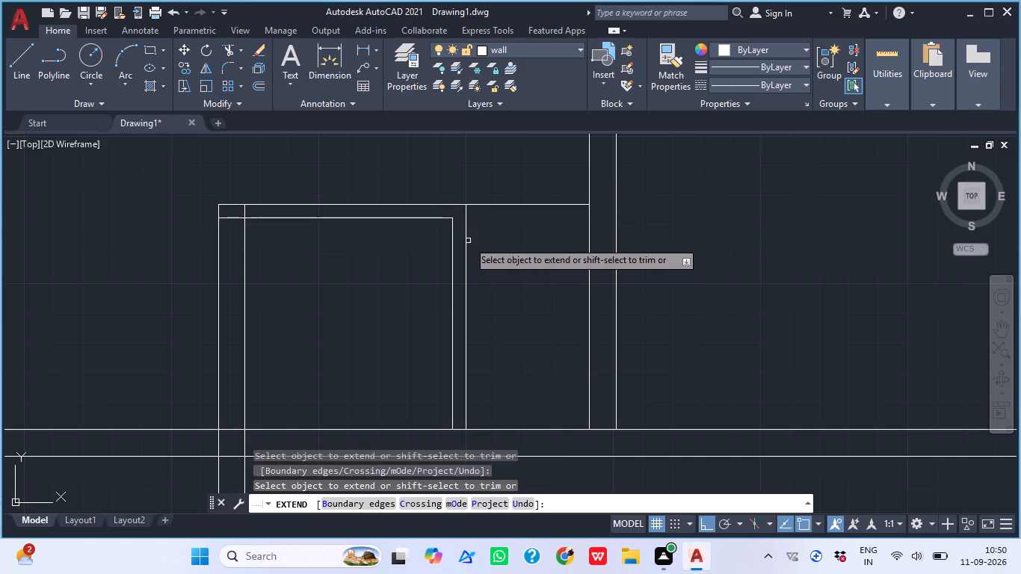
key("Escape")
Trim the small room's top line beyond its right wall and the overlapping inner lines in its upper-left corner.
type("tr")
key("space")
left_click(522, 162)
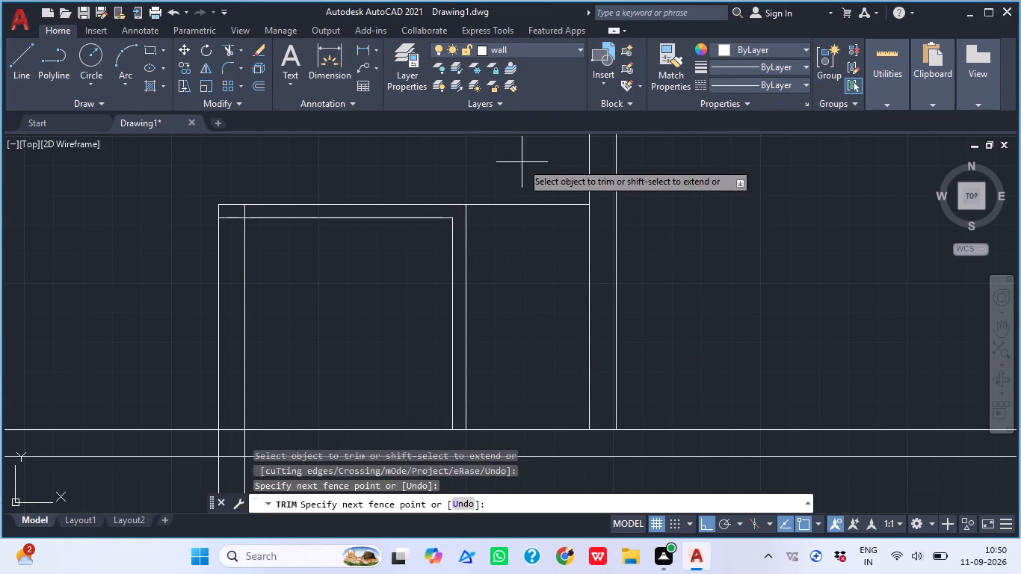
left_click(522, 232)
scroll(220, 235, "up", 2)
left_click(248, 200)
left_click(220, 222)
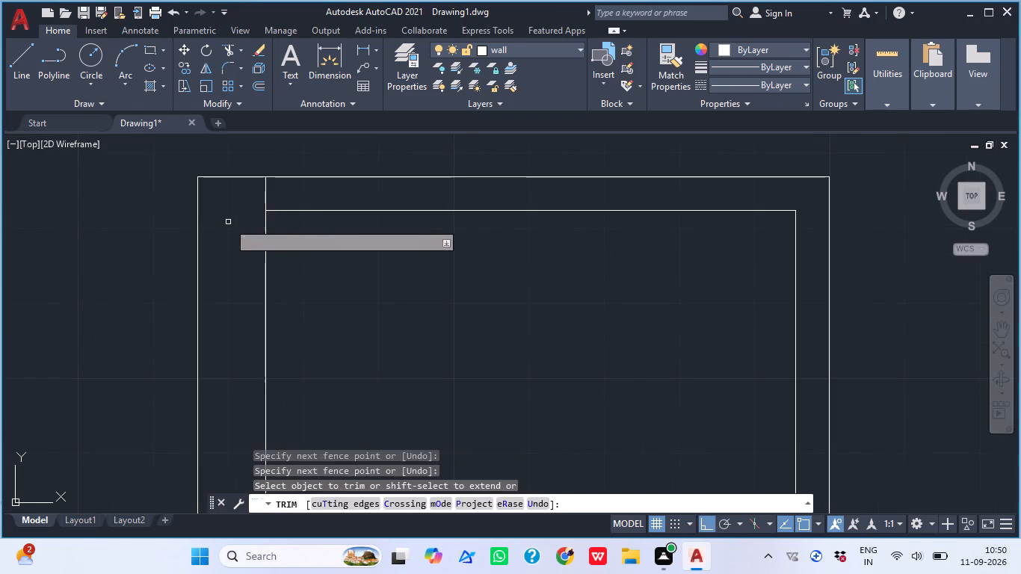
left_click(256, 197)
left_click(286, 197)
scroll(289, 197, "down", 2)
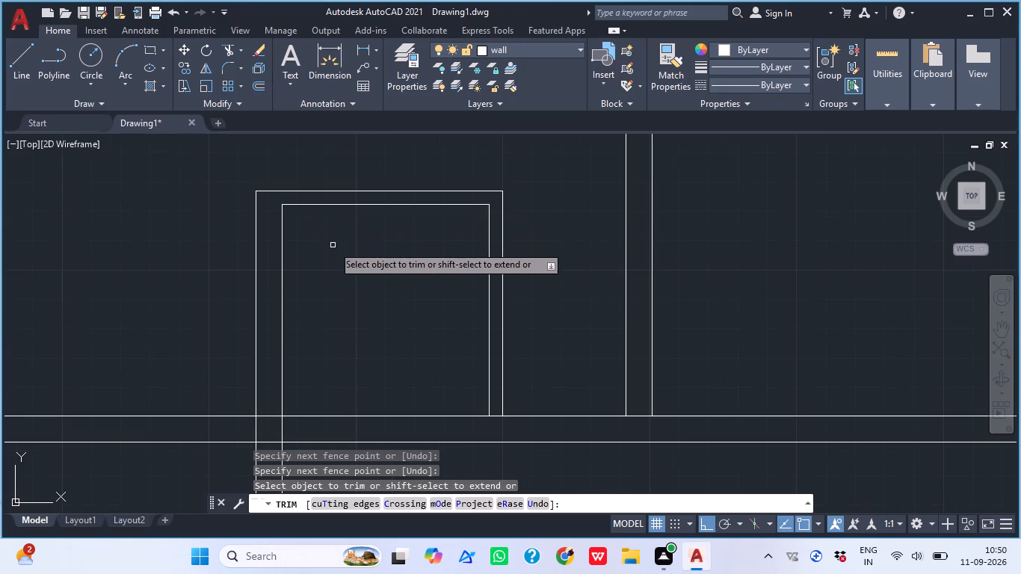
Trim both lines of the full-width horizontal wall where they run left of the small room's left wall.
middle_click(262, 263)
middle_click_drag(308, 349, 292, 227)
left_click(164, 223)
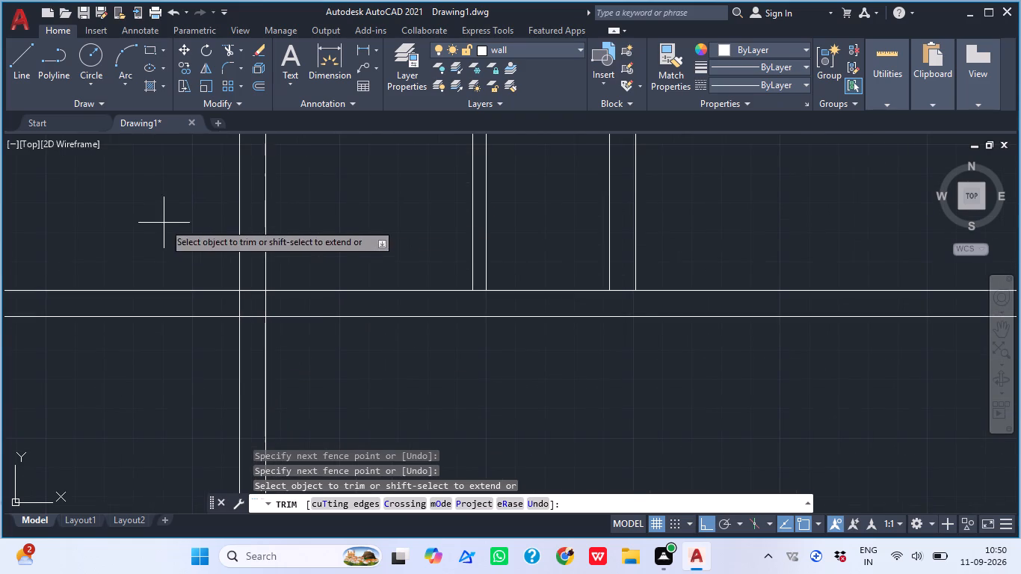
left_click(143, 359)
scroll(193, 337, "down", 4)
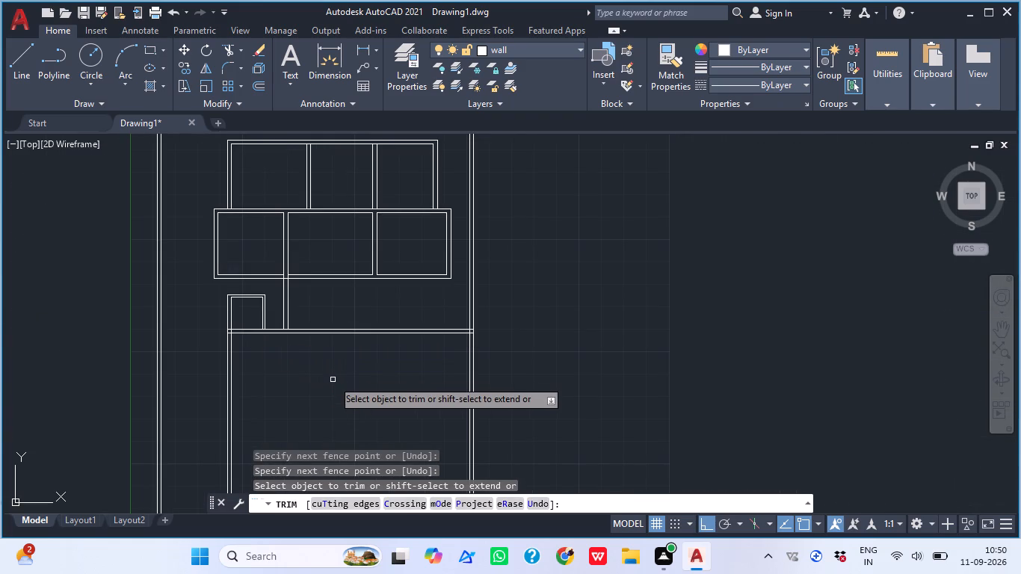
key("Escape")
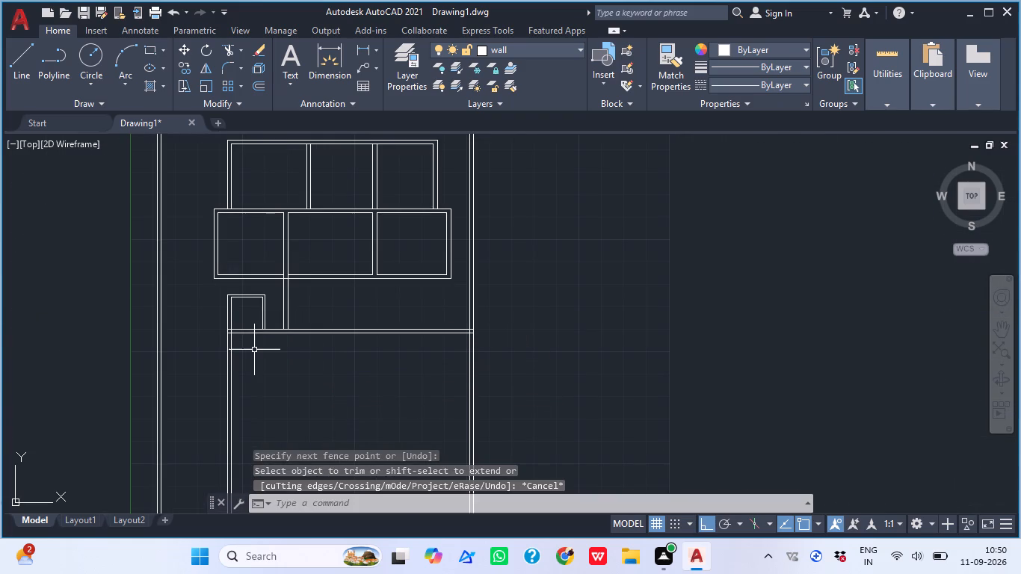
Trim the lines crossing inside the junction of the small room's left wall and the long horizontal wall.
key("space")
scroll(215, 292, "up", 3)
middle_click_drag(307, 371, 302, 247)
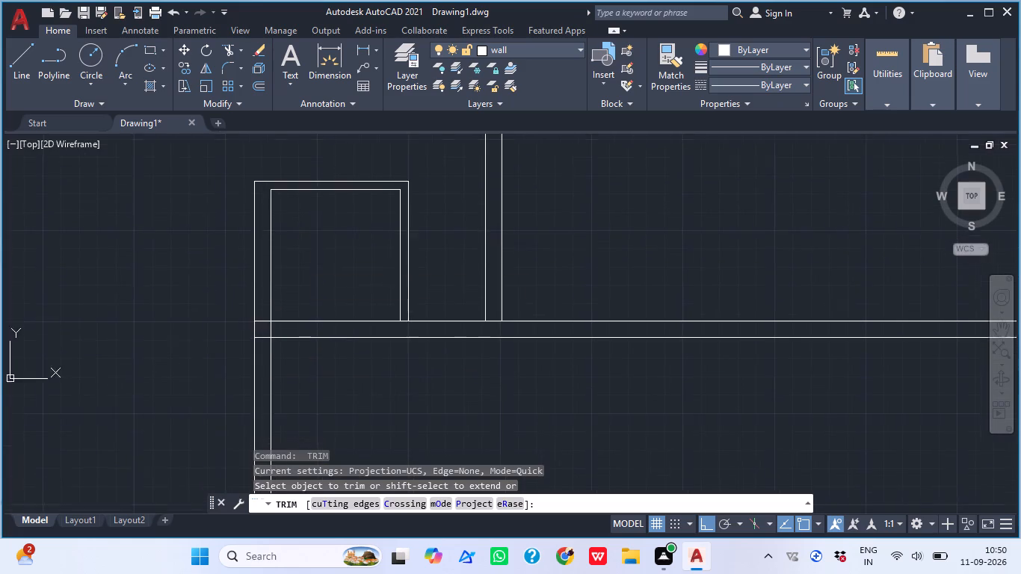
scroll(298, 324, "up", 2)
left_click(205, 294)
left_click(243, 342)
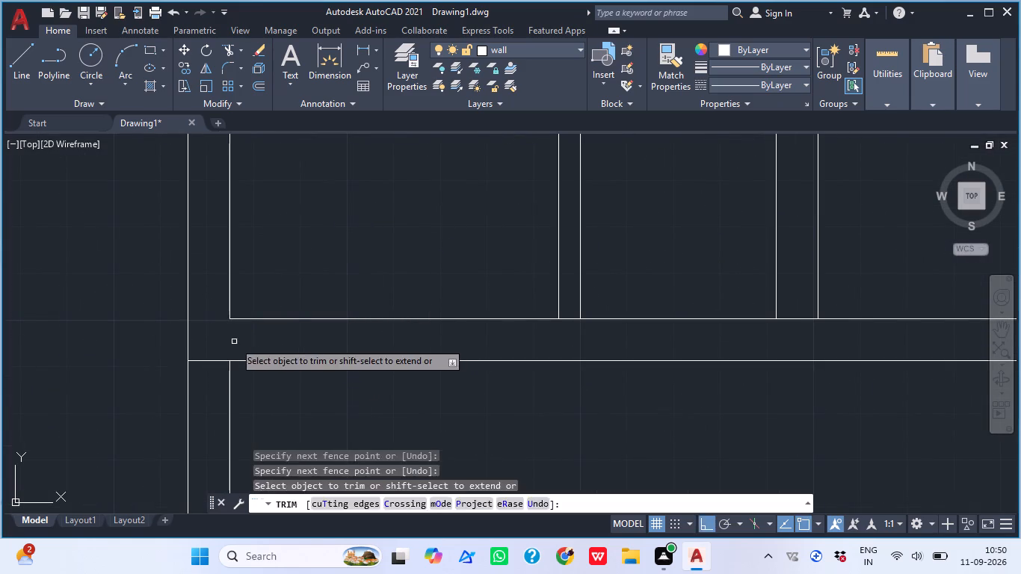
left_click(234, 342)
left_click(202, 383)
scroll(237, 338, "down", 2)
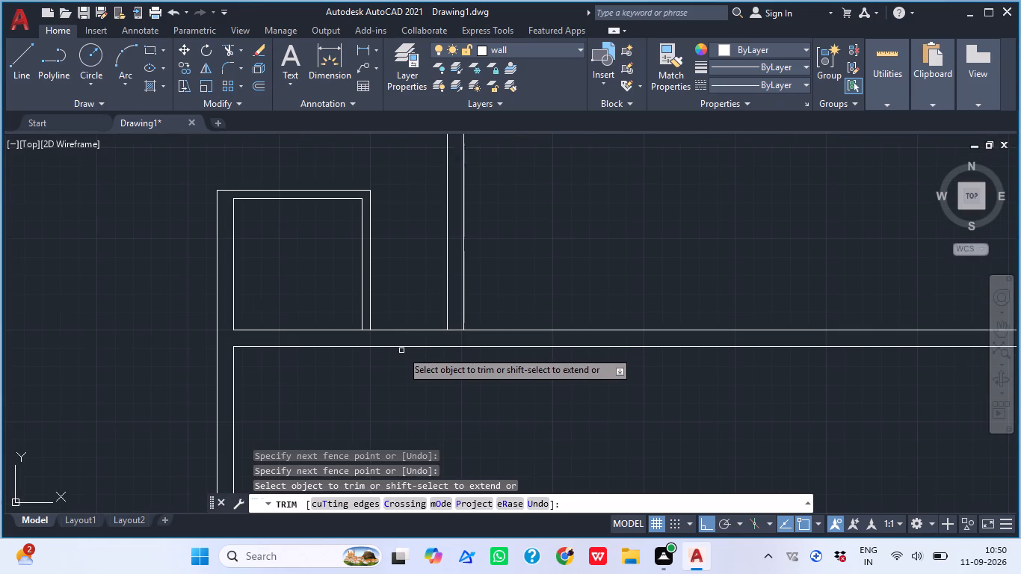
Trim the long horizontal wall's top line inside the small room's right wall and inside the extended partition.
scroll(337, 351, "up", 2)
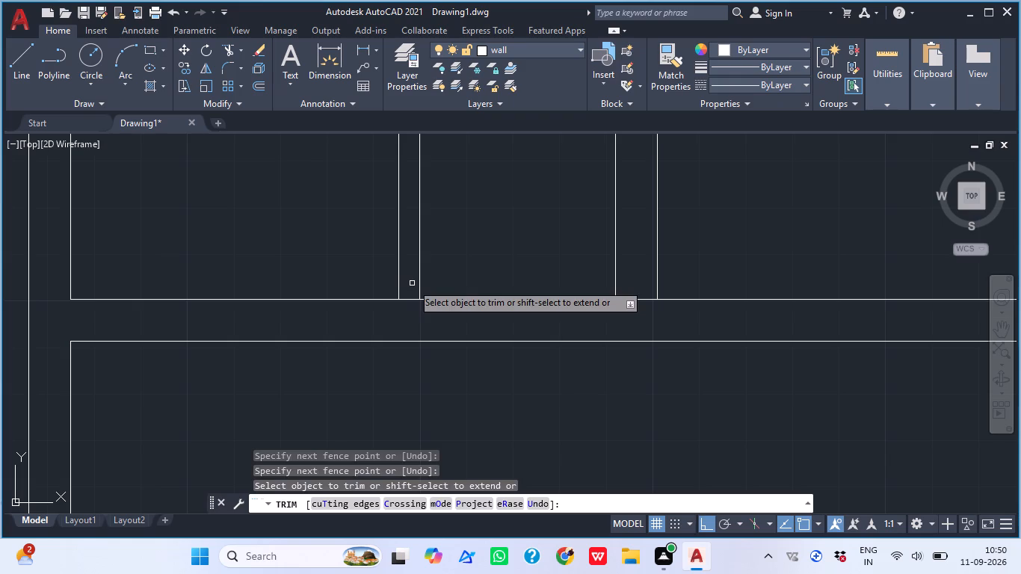
left_click(412, 283)
left_click(409, 306)
scroll(409, 311, "down", 3)
middle_click(355, 325)
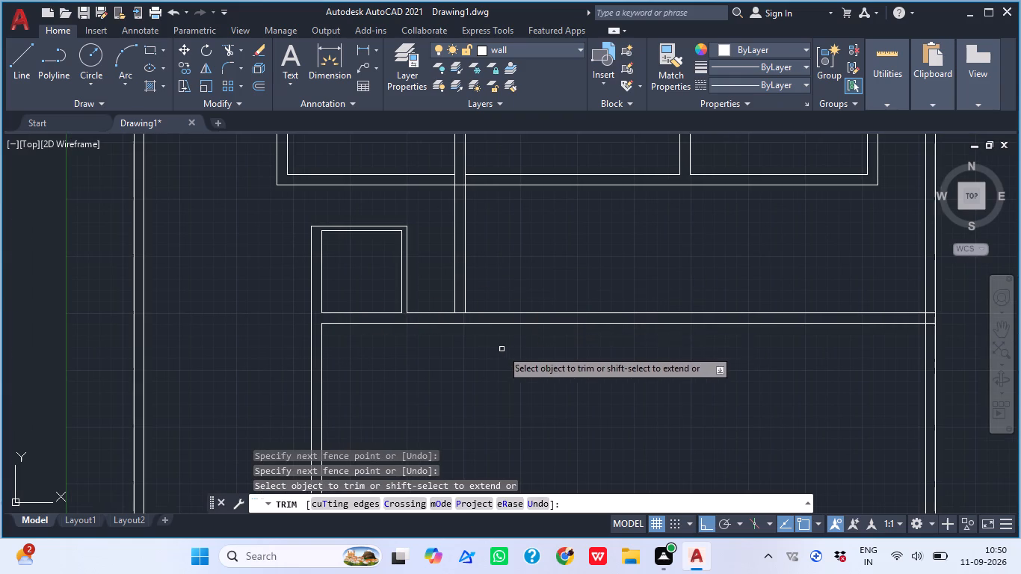
scroll(479, 357, "up", 3)
left_click(393, 182)
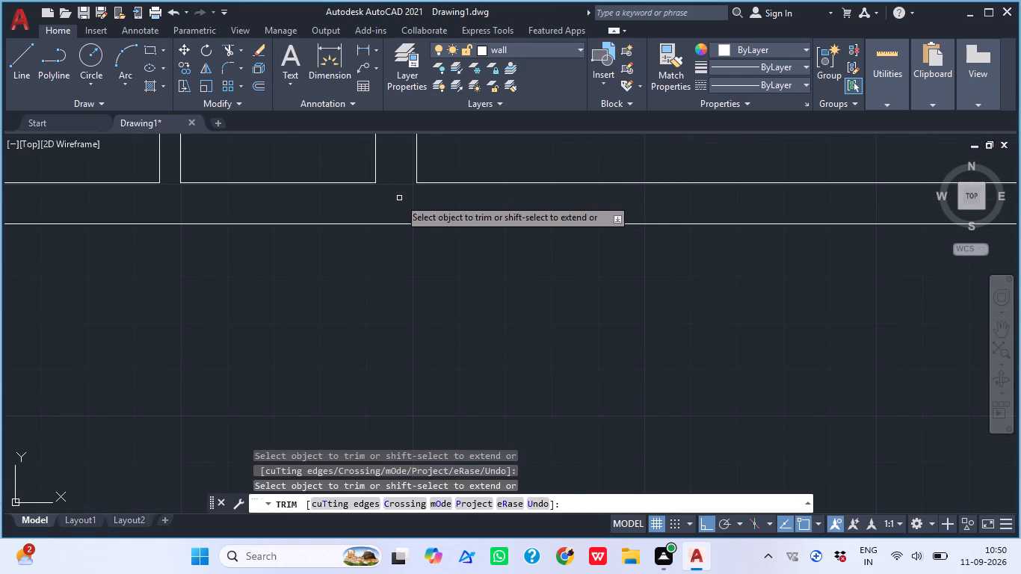
key("Escape")
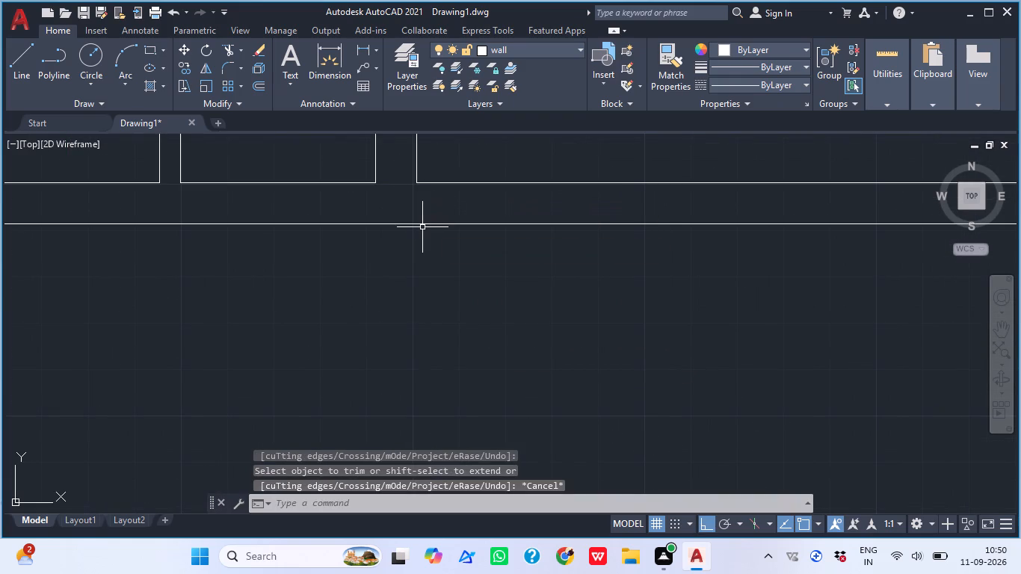
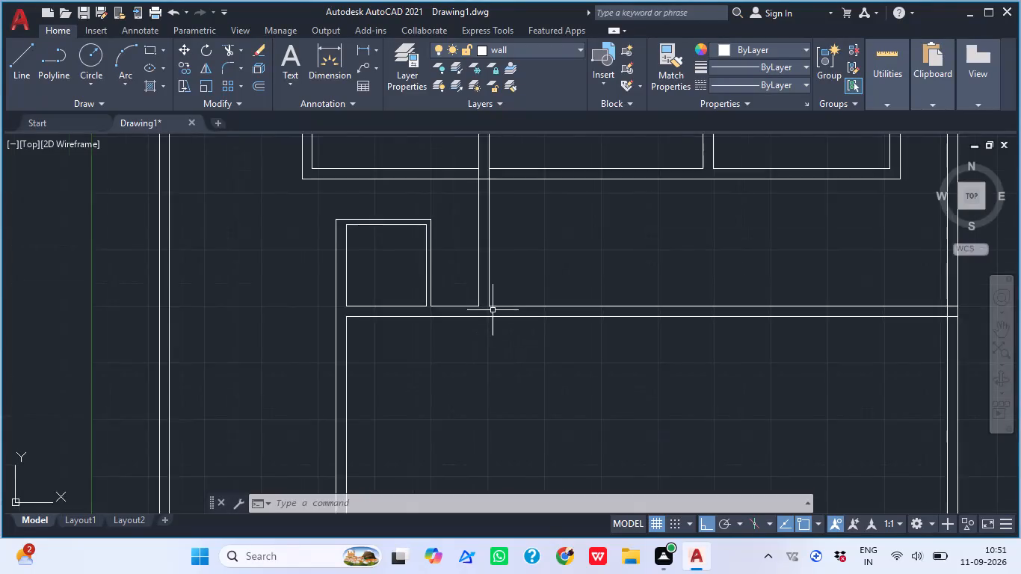
Trim both bottom-wall lines of the middle room between its left and right partitions, above the long horizontal wall.
middle_click_drag(493, 307, 373, 402)
scroll(463, 368, "down", 2)
middle_click_drag(502, 376, 449, 288)
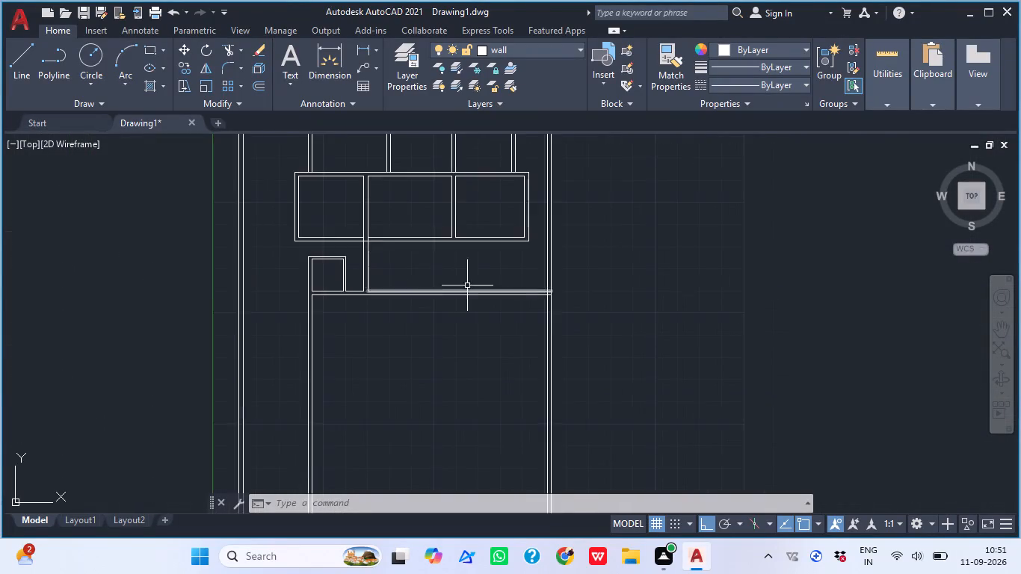
scroll(483, 277, "up", 1)
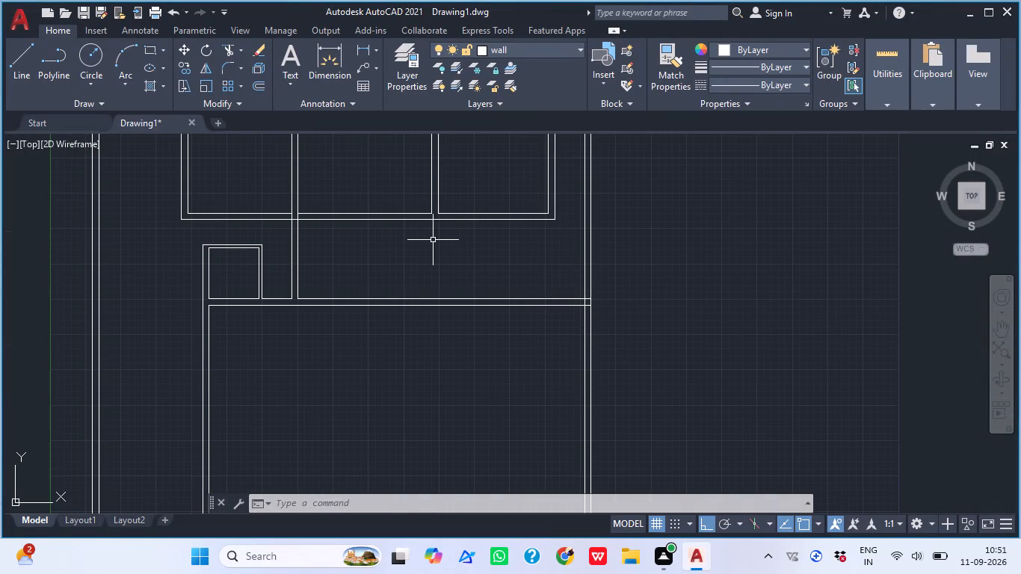
type("tr")
key("space")
left_click(381, 197)
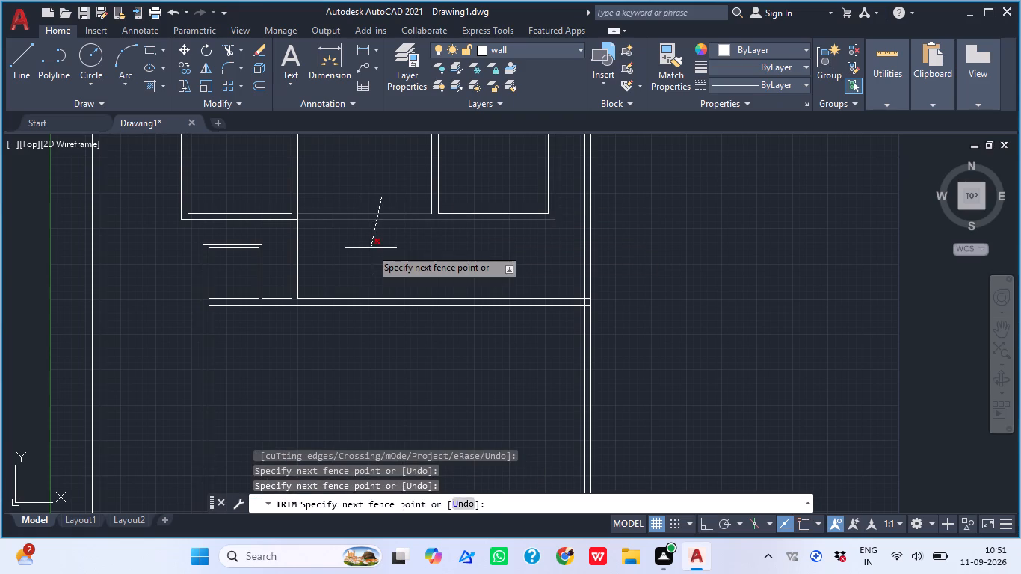
left_click(371, 248)
middle_click_drag(429, 298, 411, 300)
key("Escape")
Extend both lines of the middle room's right partition down to the long horizontal wall.
type("ex")
key("space")
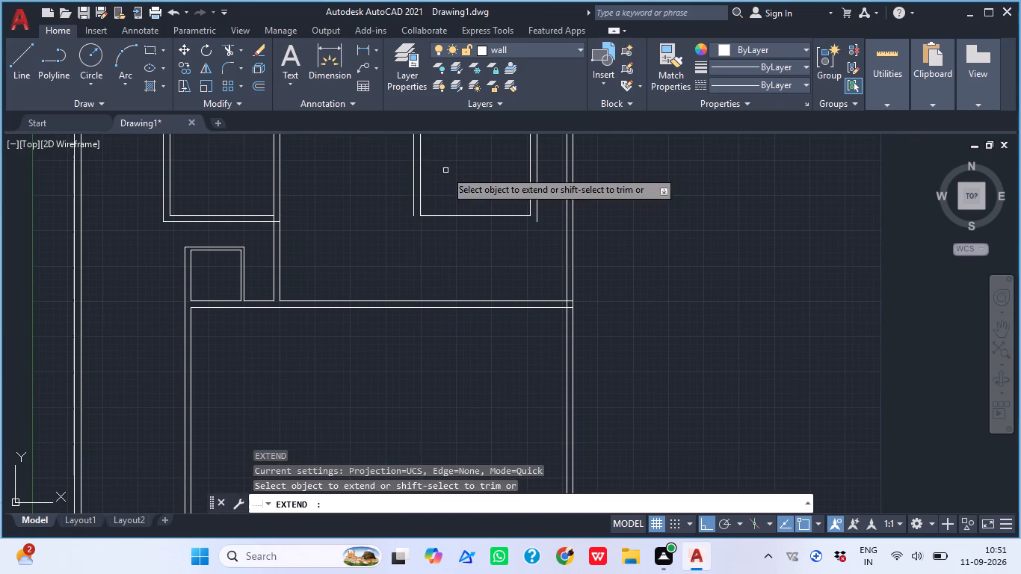
left_click(404, 169)
left_click(442, 181)
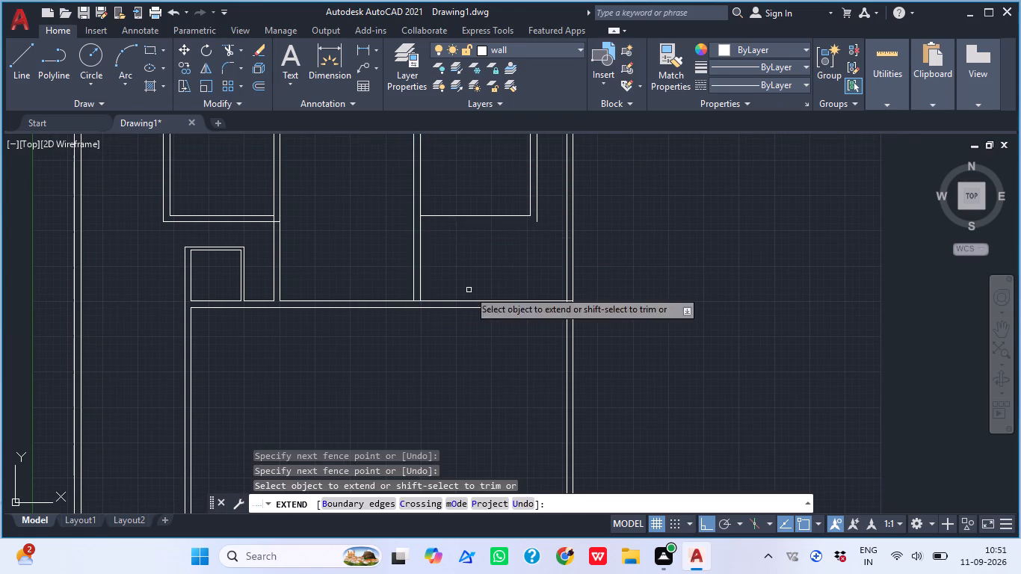
Extend the outer bottom line of the left room across to the right room's outer wall line.
left_click(259, 223)
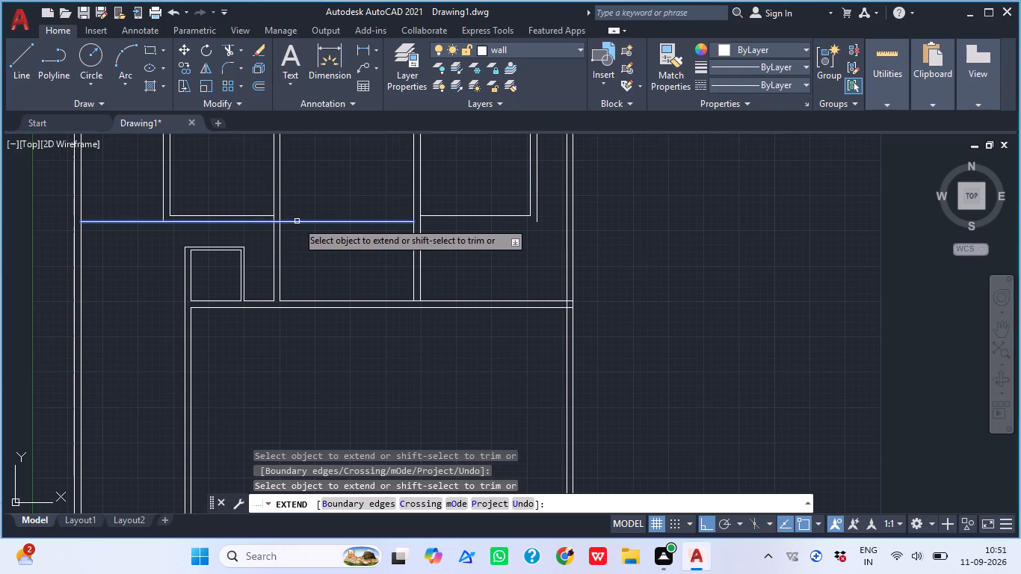
left_click(330, 223)
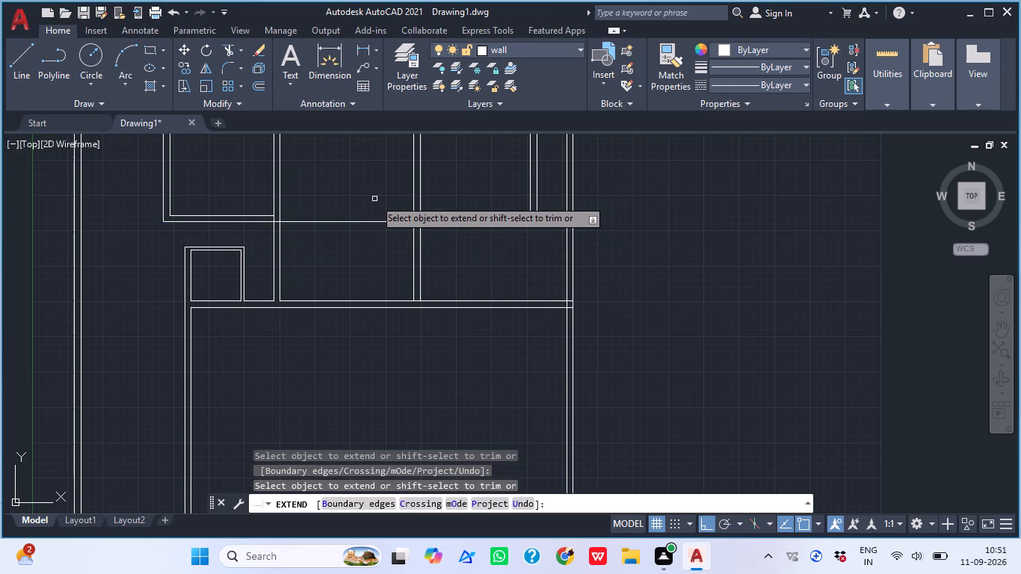
left_click(383, 209)
left_click(393, 241)
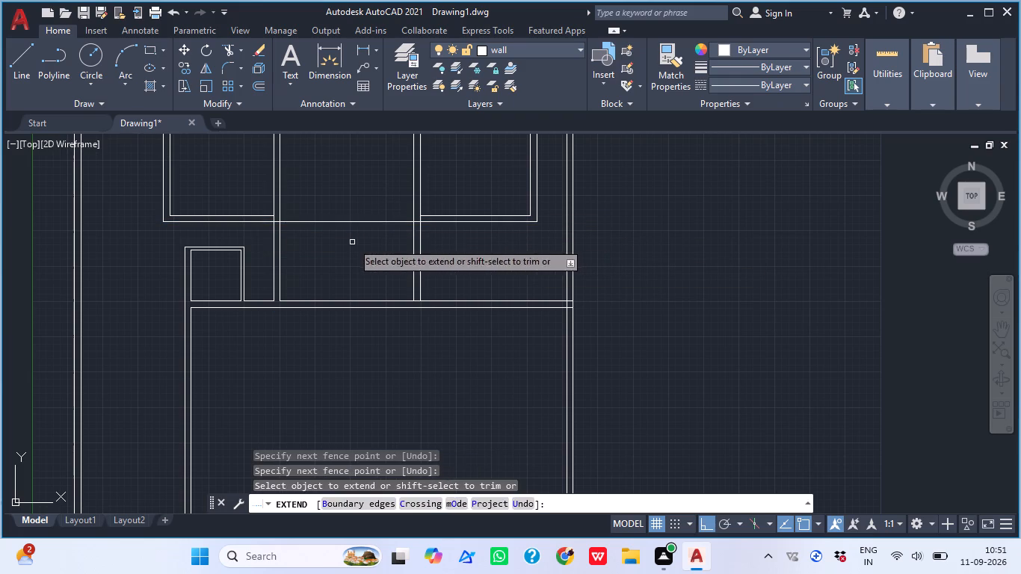
key("Escape")
Trim the extended line where it crosses the middle room between the two partitions.
type("tr")
key("space")
left_click(341, 220)
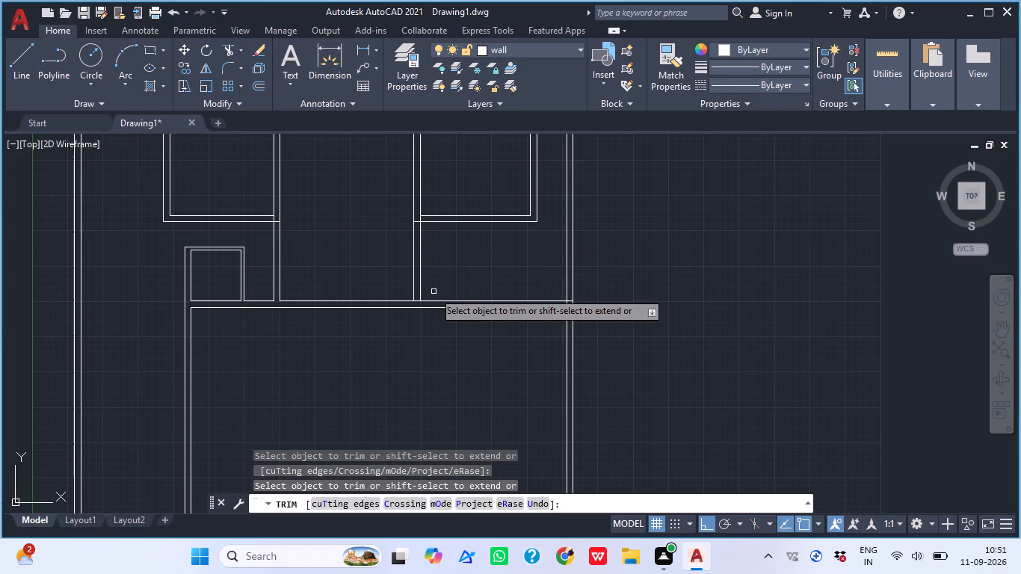
key("Escape")
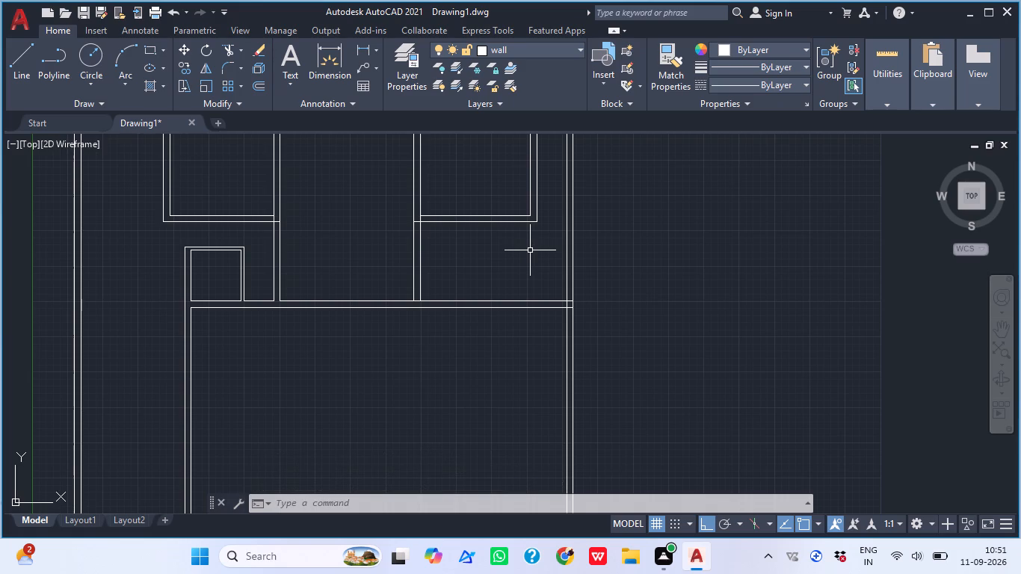
Extend both lines of the right room's outer wall down to the lower line of the long horizontal wall.
type("ex")
key("space")
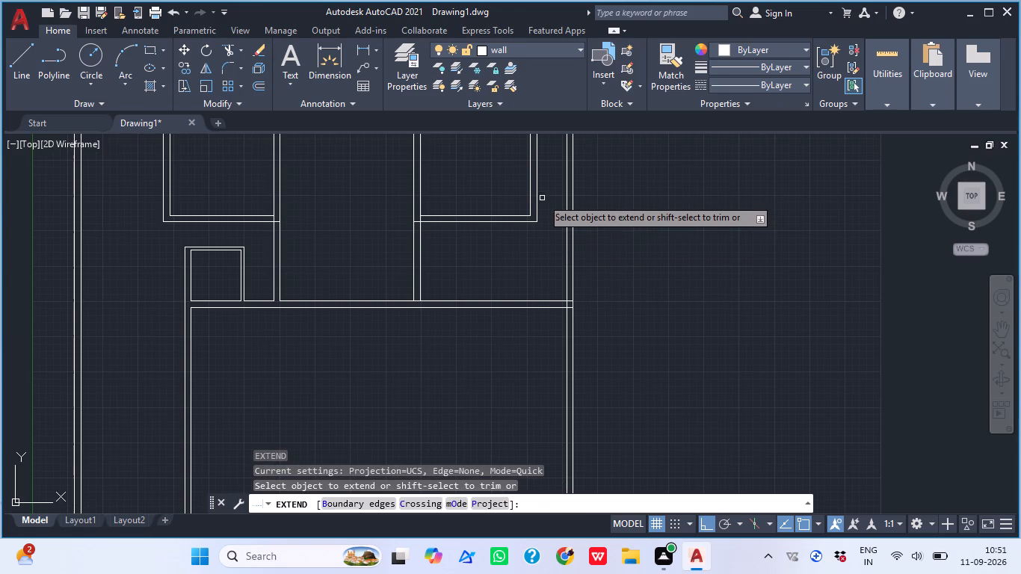
left_click(538, 201)
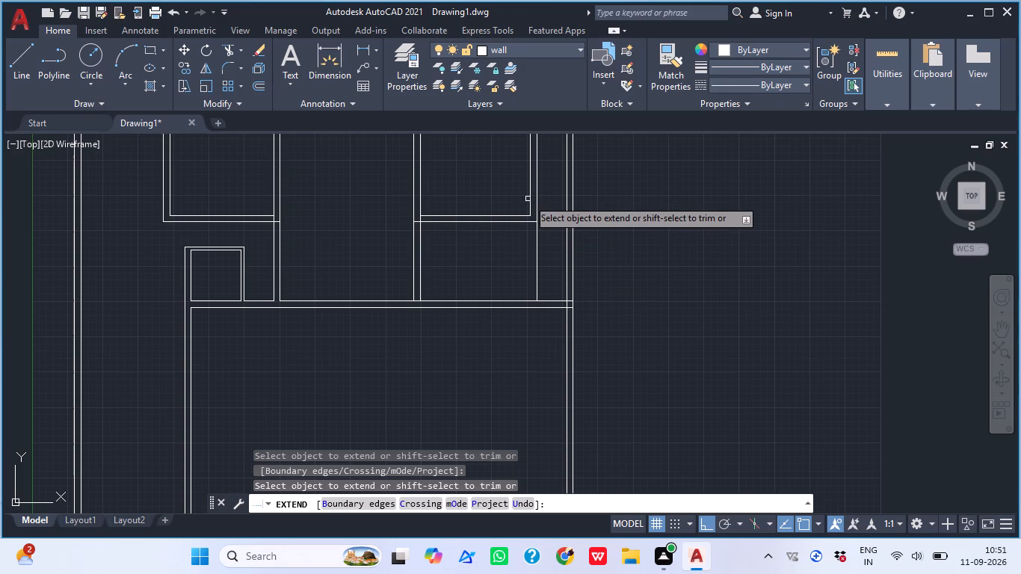
left_click(534, 268)
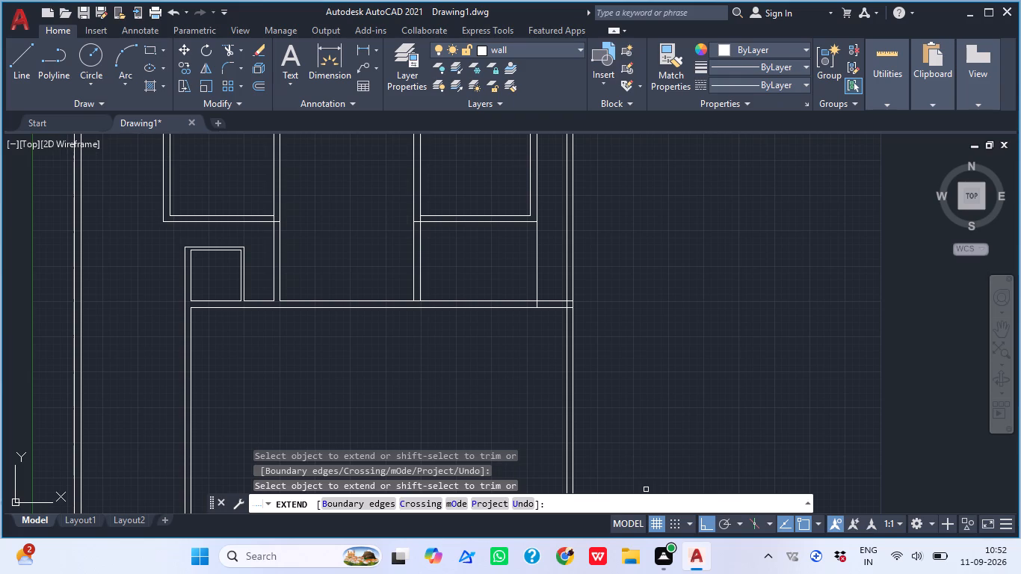
left_click(528, 180)
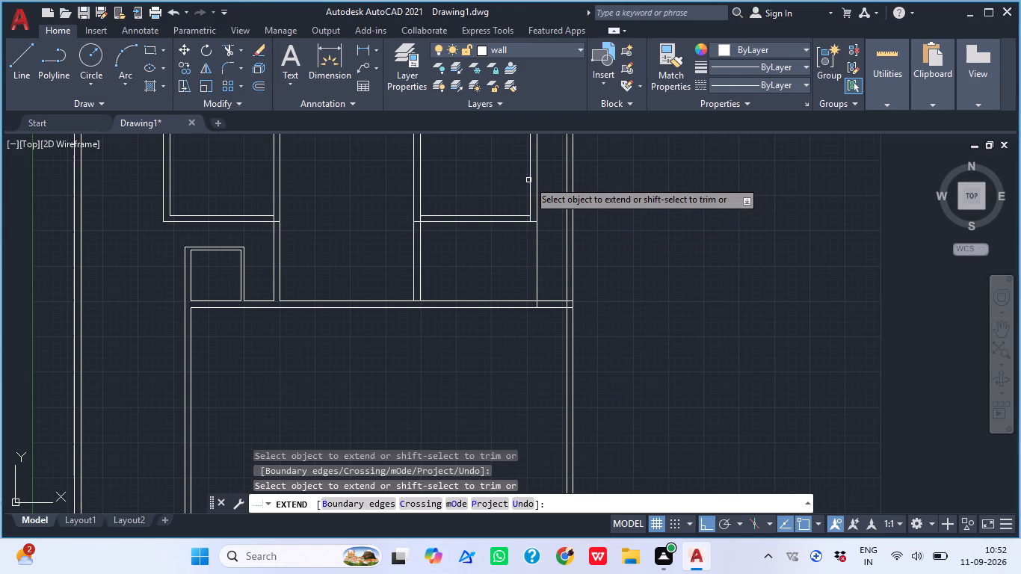
left_click(532, 187)
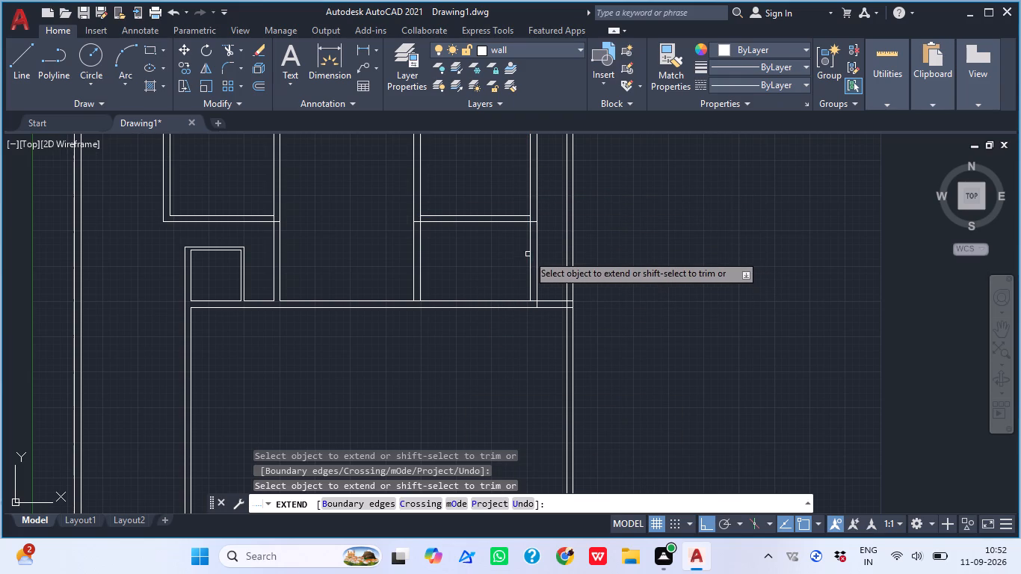
left_click(529, 244)
scroll(528, 235, "down", 2)
scroll(530, 240, "up", 4)
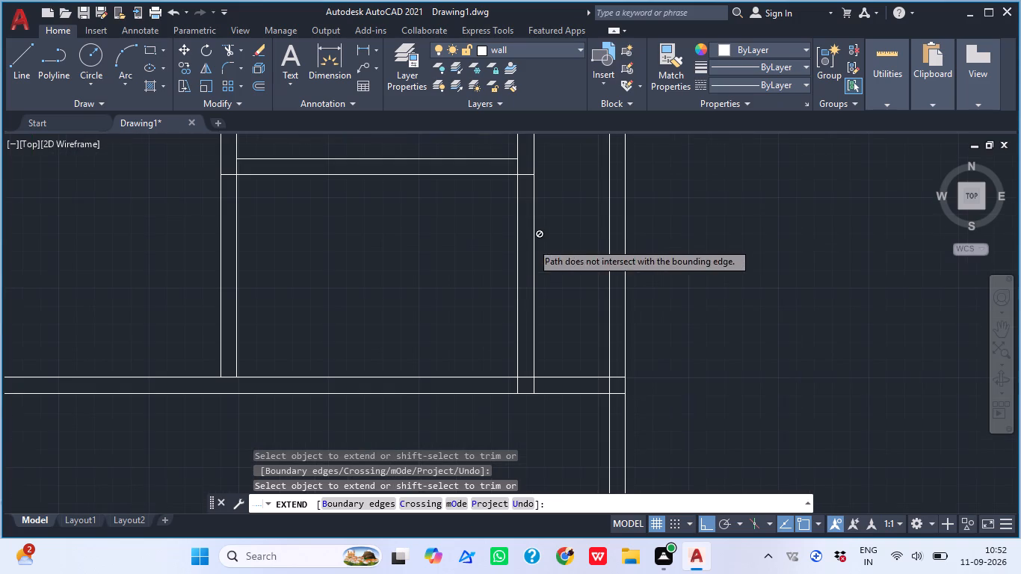
left_click(517, 255)
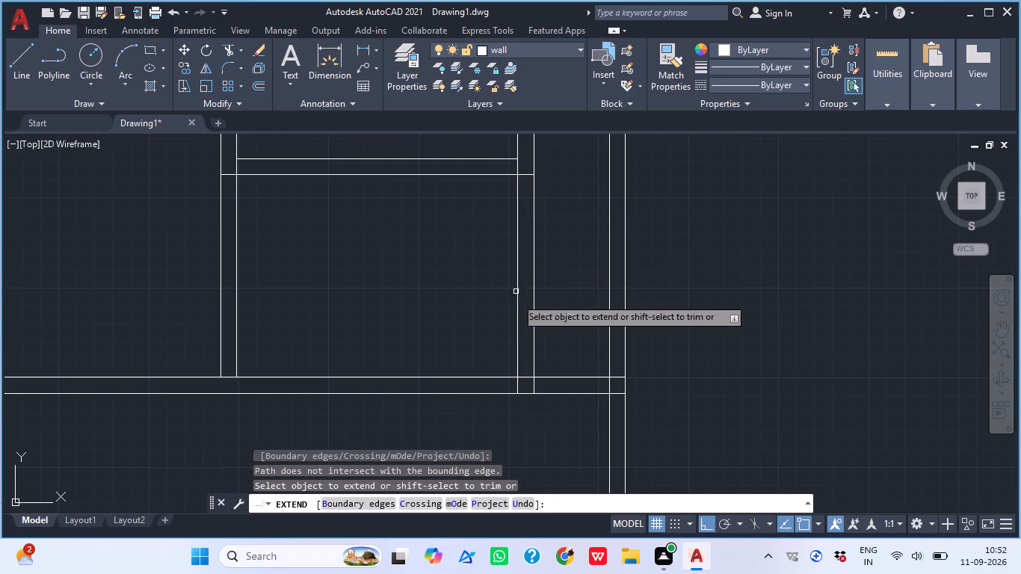
key("Escape")
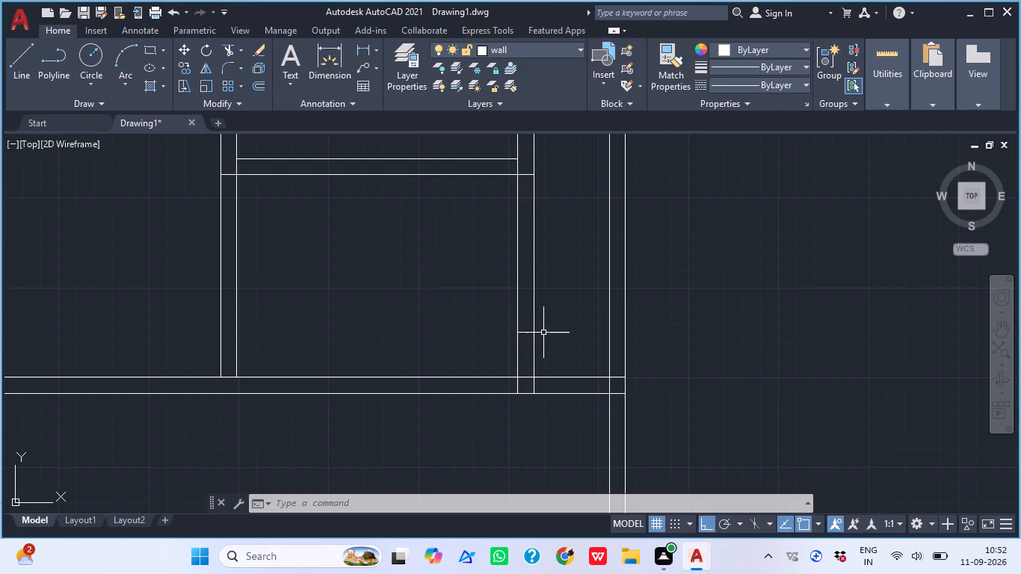
Trim the long horizontal wall's lines beyond the right room's outer wall and inside the right boundary wall.
type("tr")
key("space")
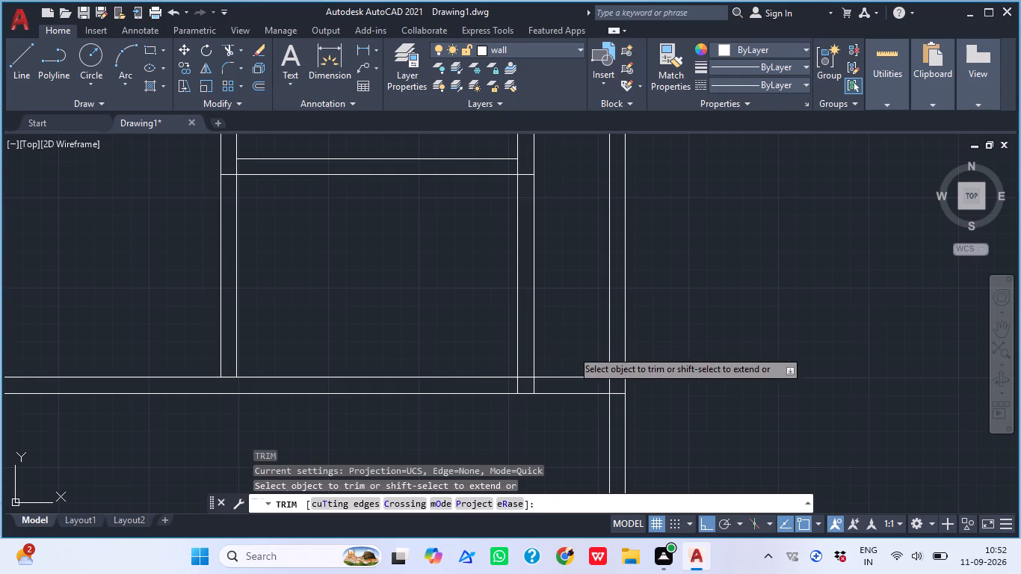
left_click(572, 350)
left_click(586, 440)
scroll(598, 407, "up", 3)
left_click(676, 259)
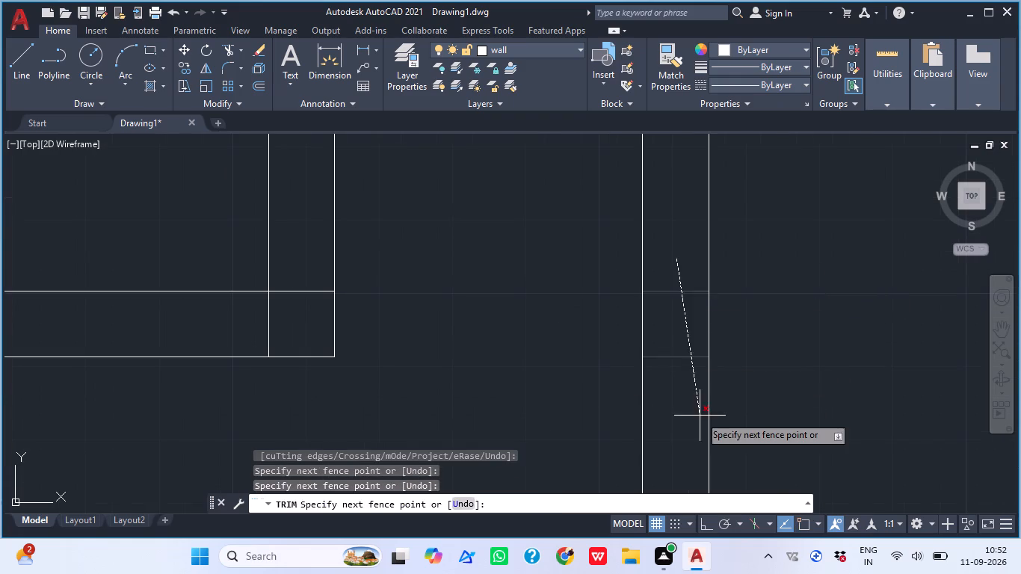
left_click(675, 396)
scroll(561, 295, "down", 3)
key("Escape")
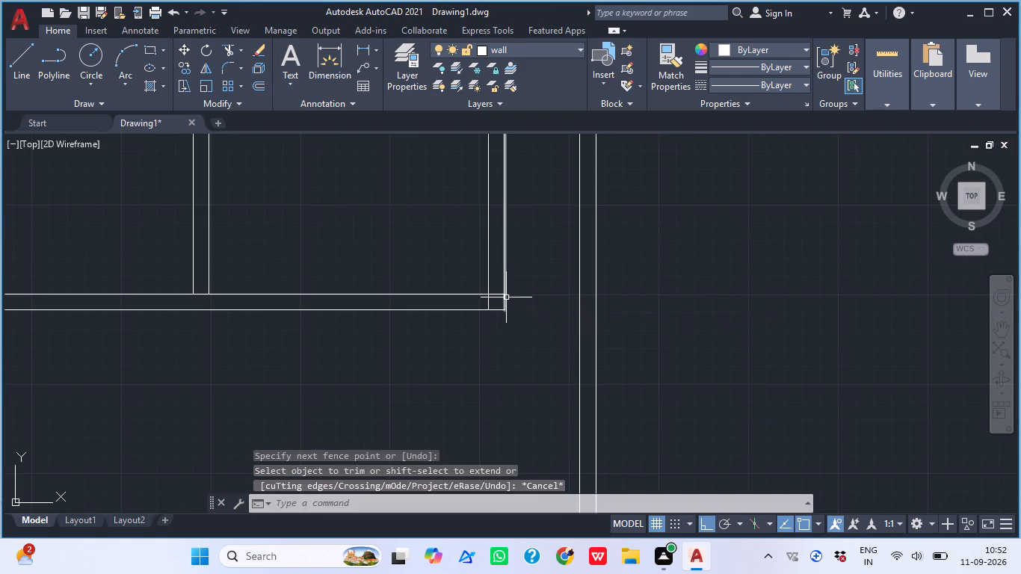
Offset the lower line of the long horizontal wall 12' downward.
scroll(506, 294, "down", 3)
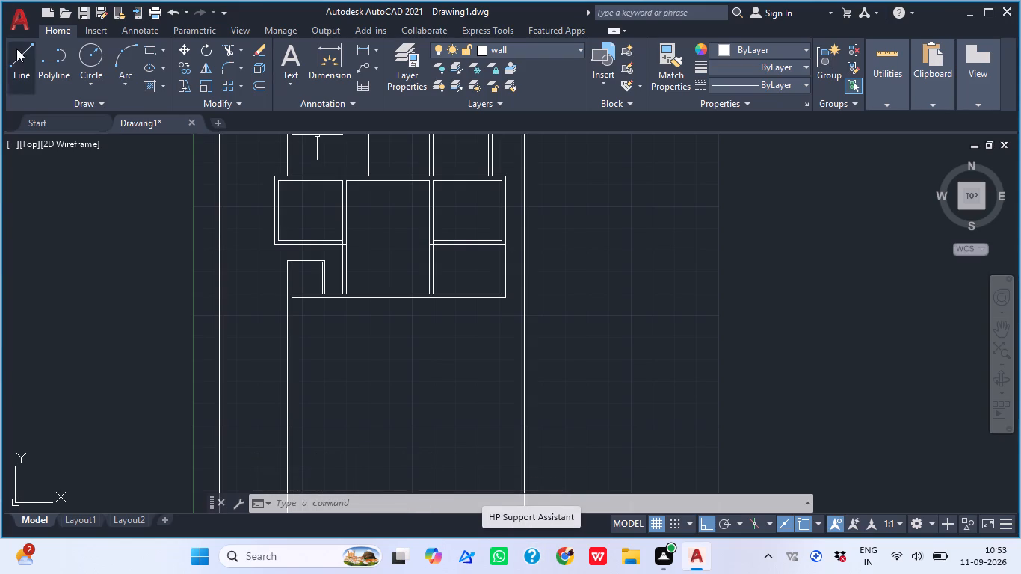
type("o")
key("space")
type("12'")
key("Return")
scroll(373, 294, "up", 2)
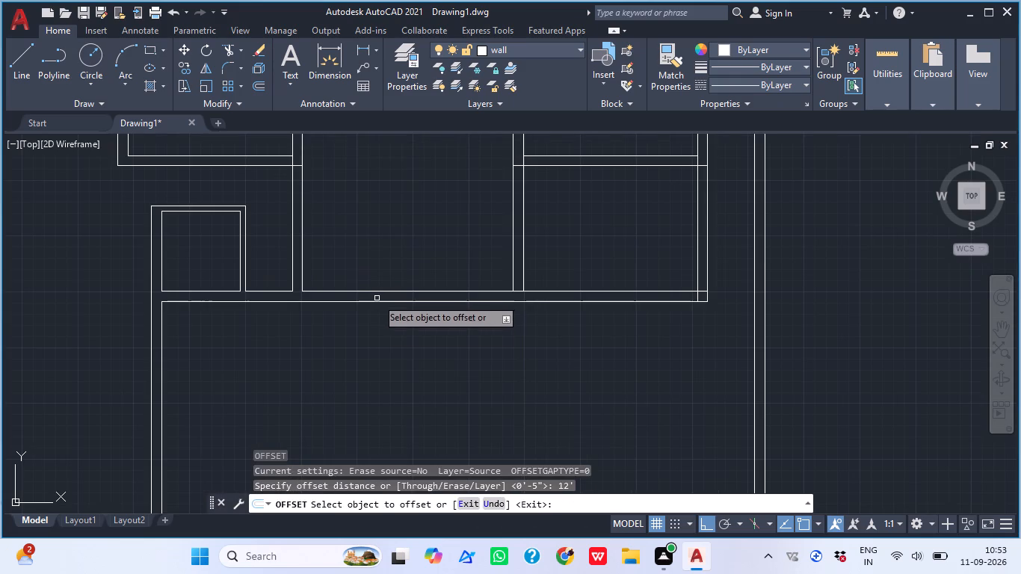
left_click(376, 302)
left_click(357, 364)
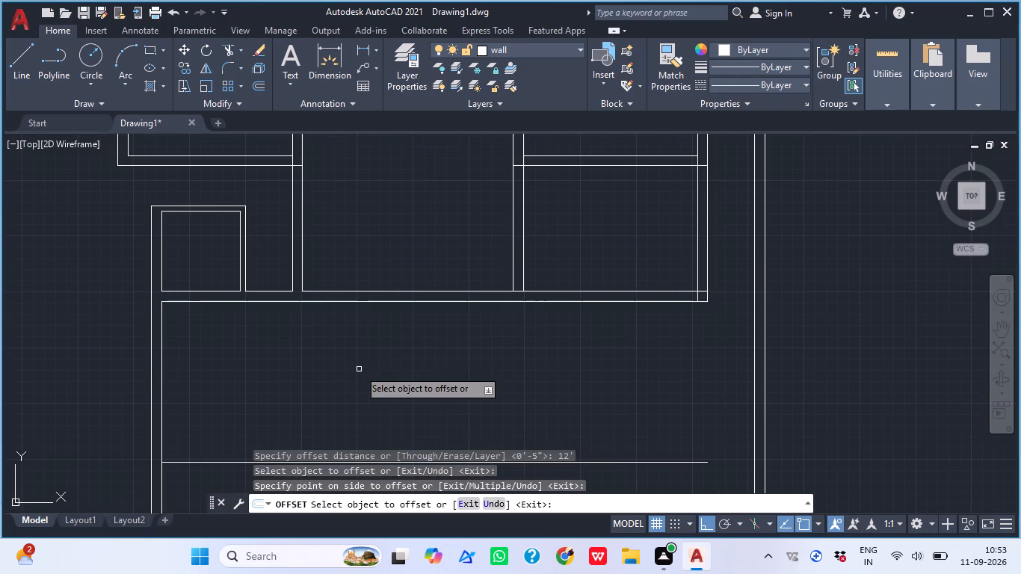
Offset the new lower horizontal line 9" downward to form the wall thickness.
key("space")
key("space")
type("9\"'")
key("BackSpace")
key("Return")
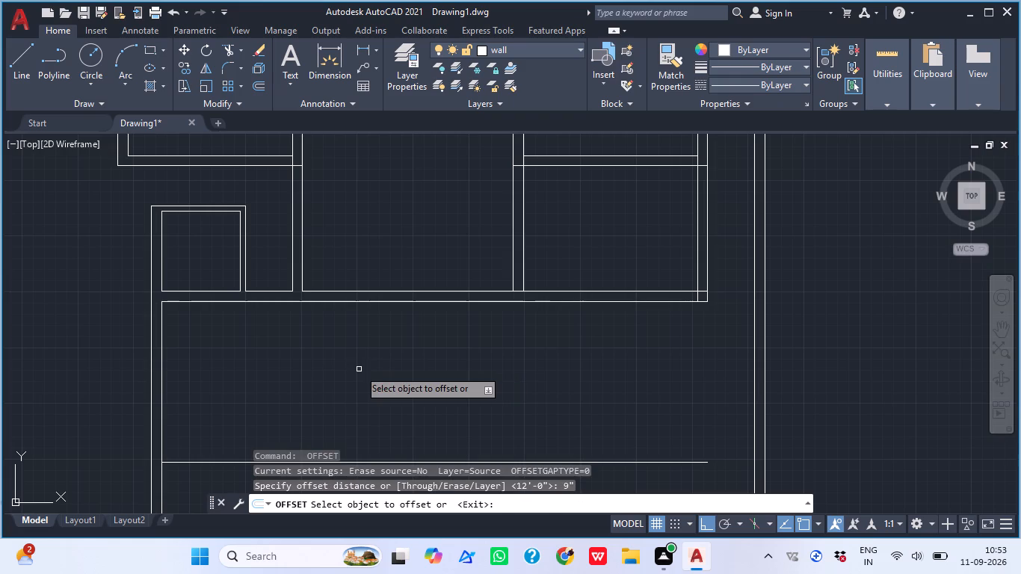
middle_click_drag(428, 345, 426, 190)
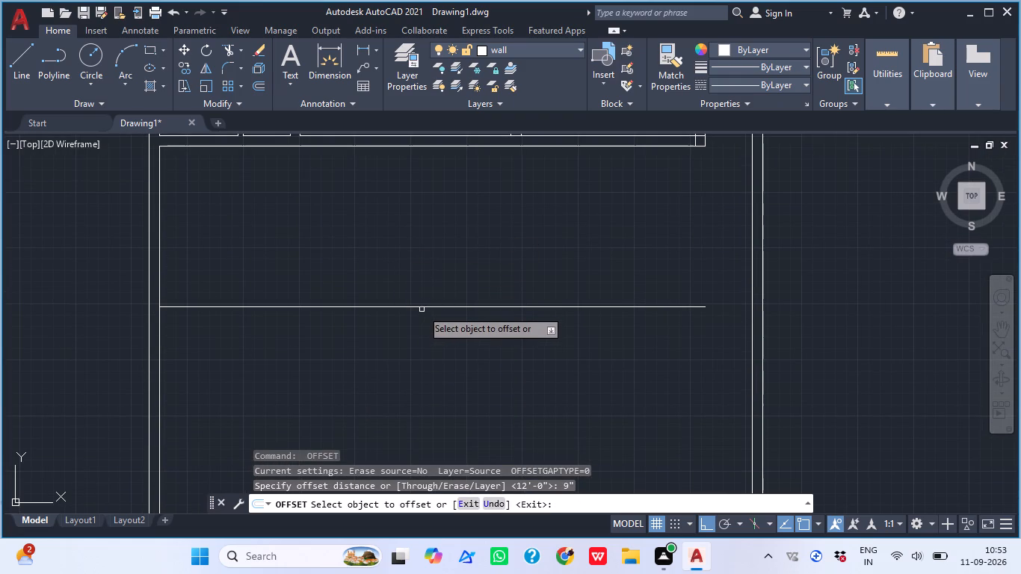
left_click(422, 309)
left_click(422, 380)
key("Escape")
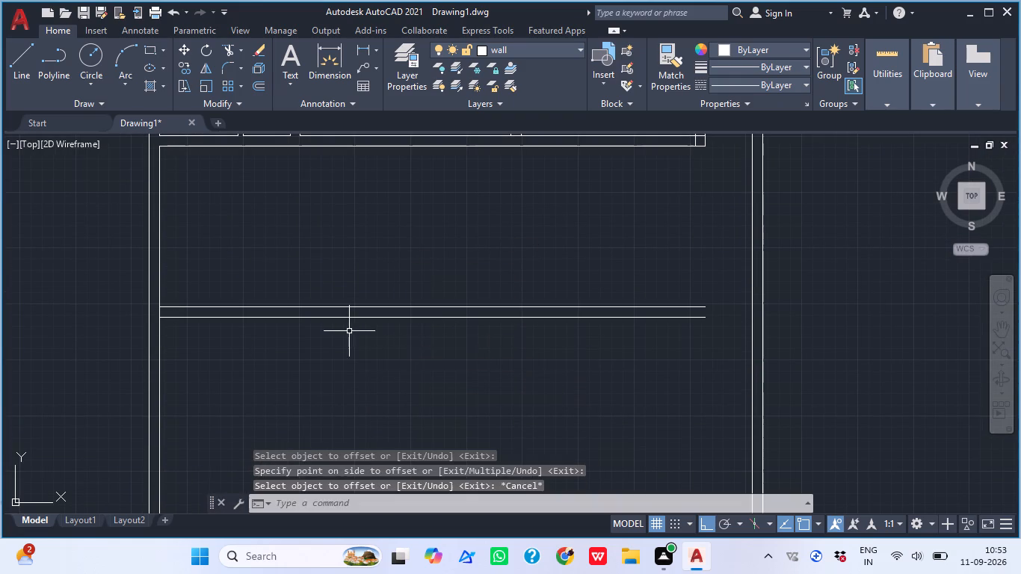
Extend both lines of the building's right outer wall down to the bottom line of the new horizontal wall.
middle_click_drag(528, 245, 480, 315)
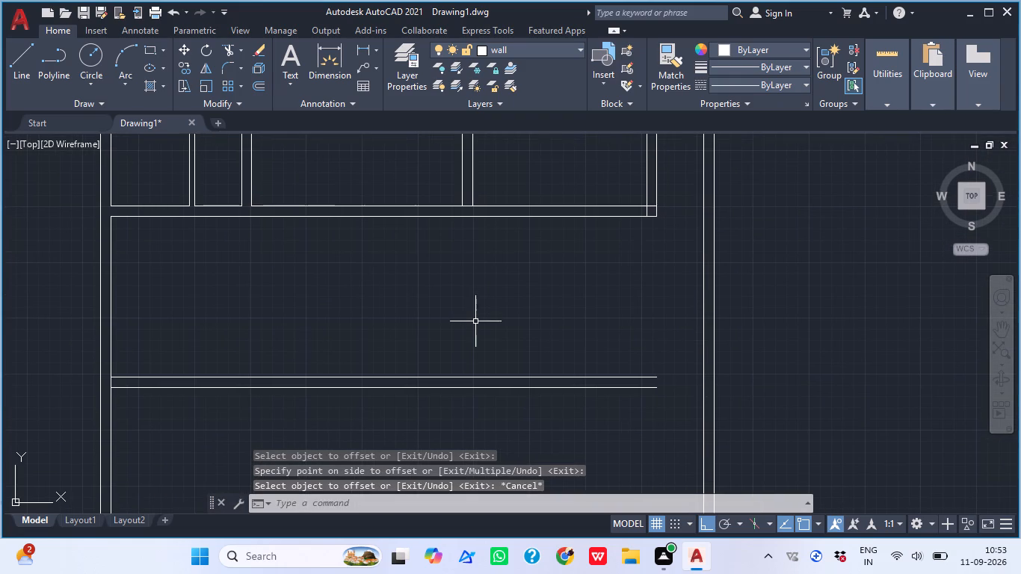
key("3")
key("BackSpace")
type("ex")
key("BackSpace")
key("BackSpace")
key("BackSpace")
key("BackSpace")
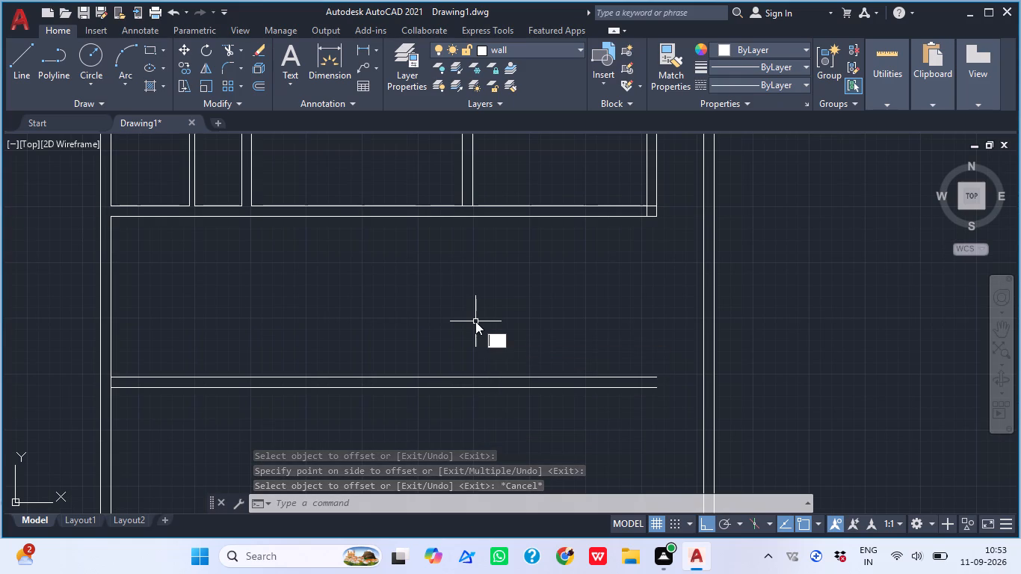
type("ex")
key("space")
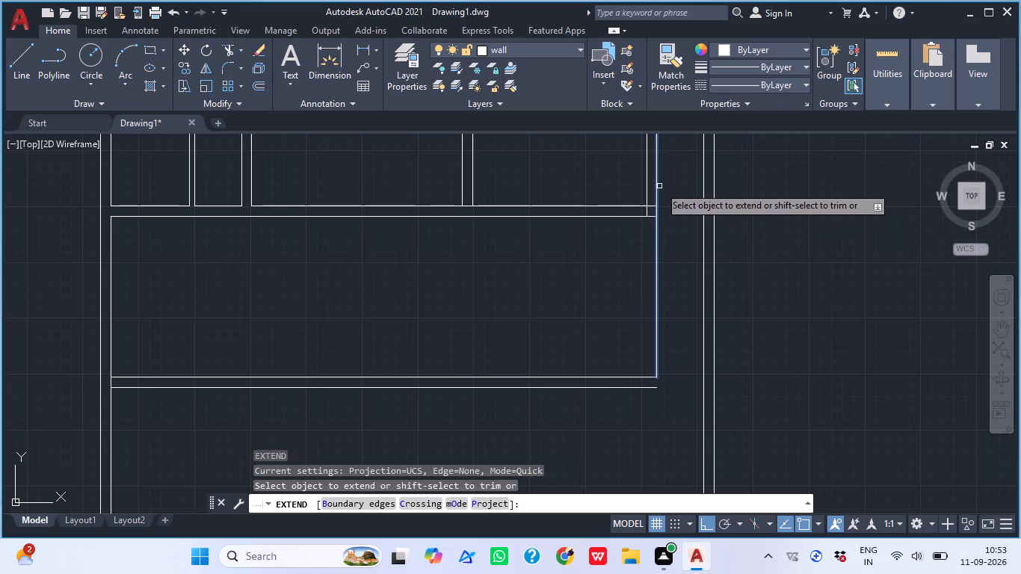
left_click(670, 171)
left_click(617, 195)
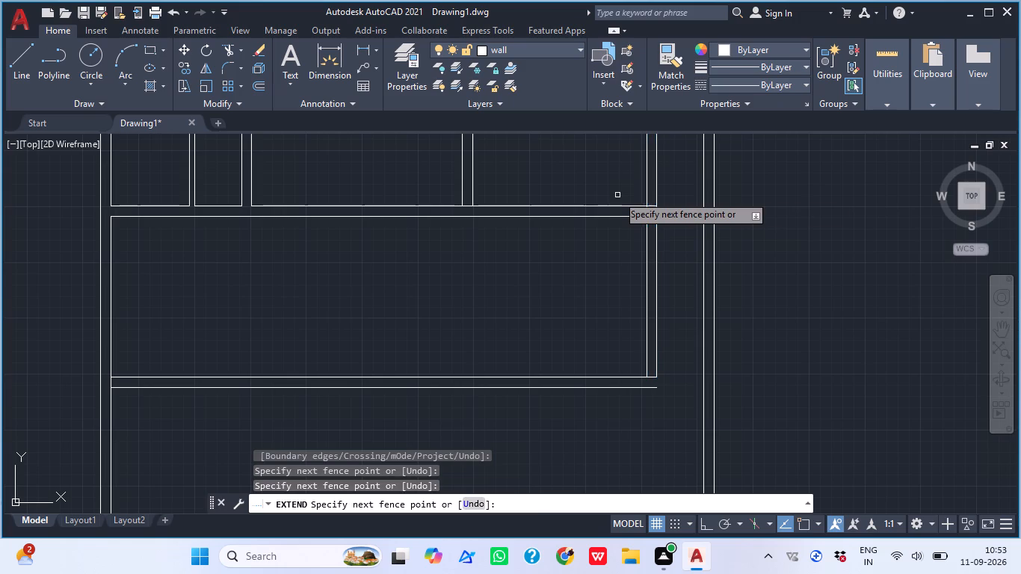
left_click(683, 172)
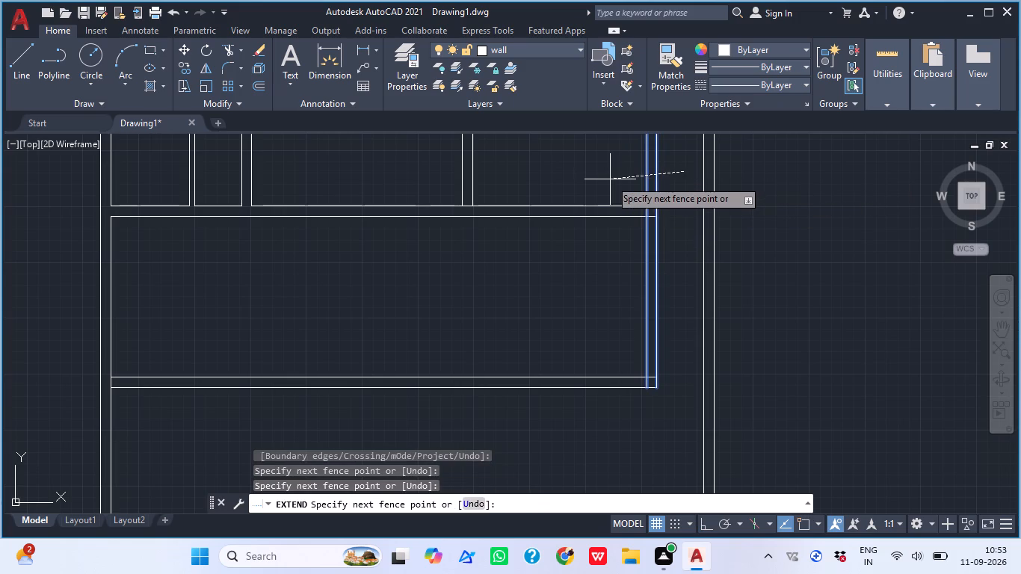
left_click(610, 179)
key("Escape")
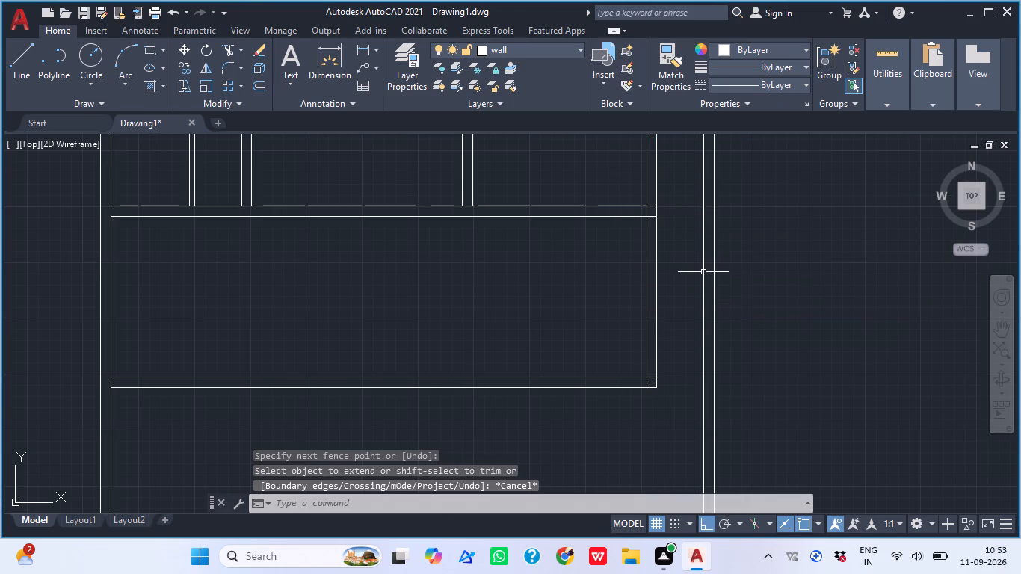
Trim the crossing wall lines where the long horizontal wall above the bottom room meets the right outer wall.
key("t")
type("r")
key("space")
scroll(678, 209, "up", 2)
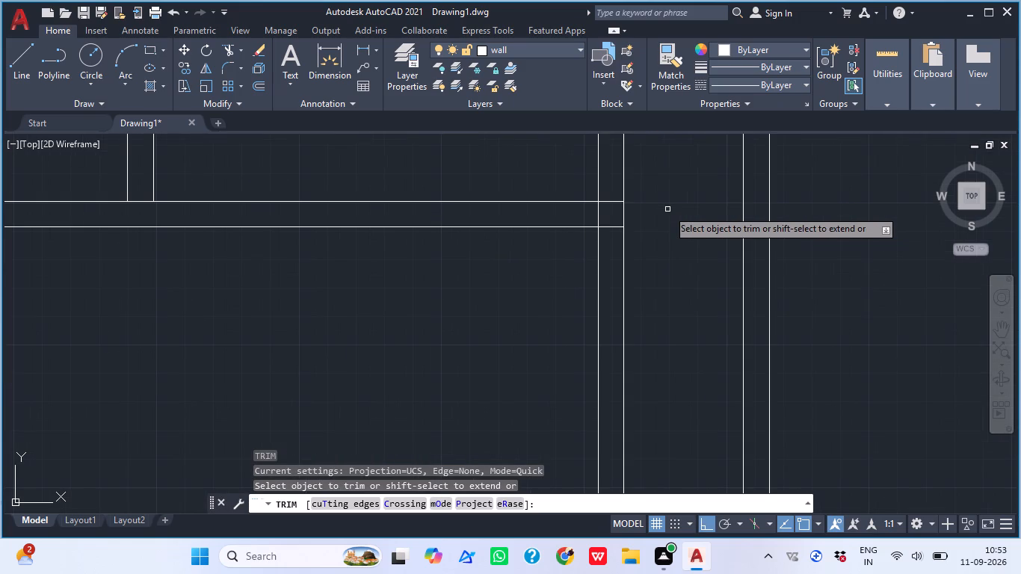
scroll(652, 212, "up", 2)
left_click(545, 173)
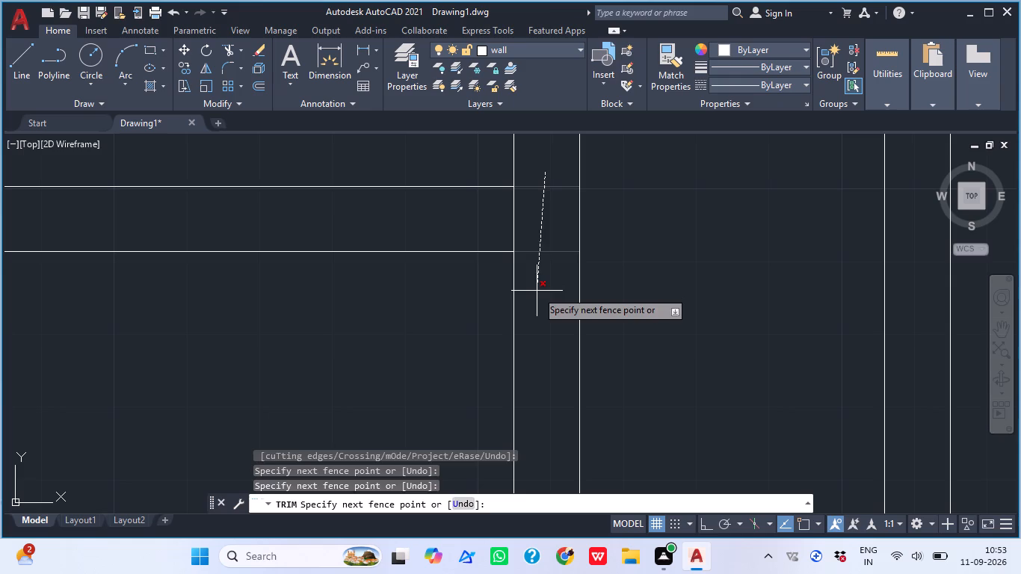
left_click(537, 291)
left_click(487, 224)
left_click(525, 232)
Trim the overlapping inner wall lines at the bottom room's lower right corner to leave a clean corner.
scroll(546, 195, "down", 3)
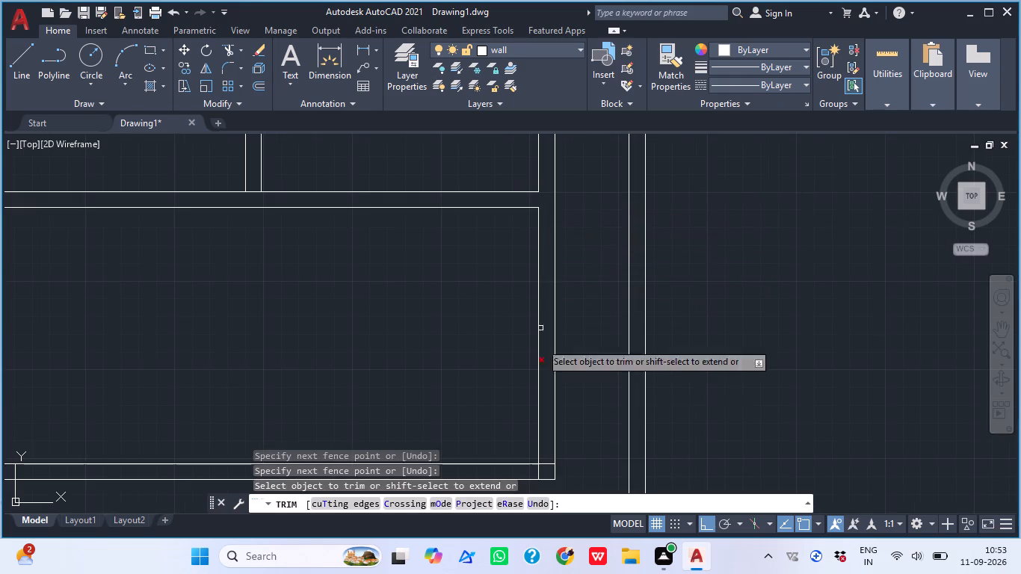
middle_click_drag(551, 444, 551, 370)
scroll(540, 395, "up", 2)
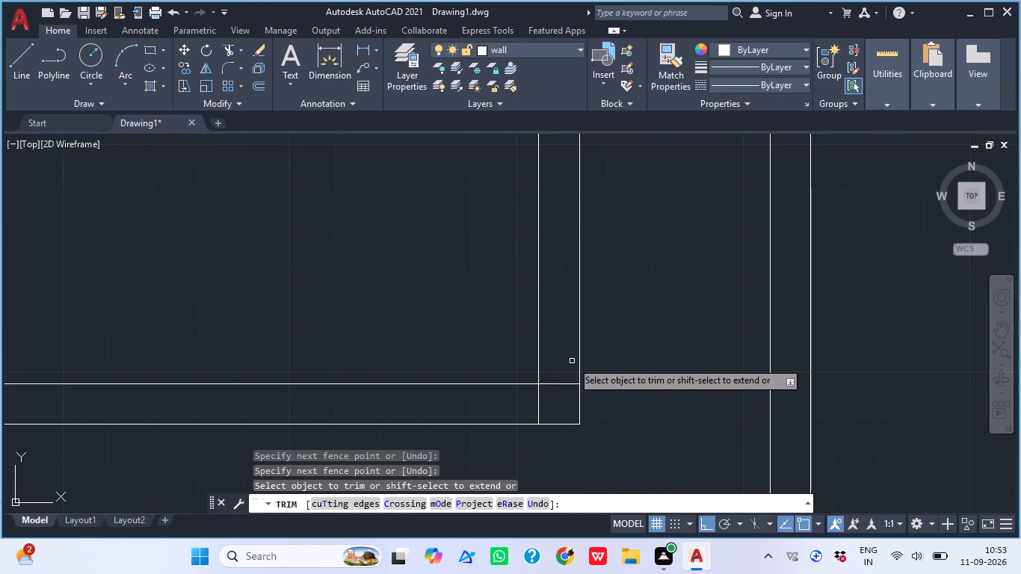
left_click(566, 361)
left_click(525, 410)
scroll(525, 410, "down", 3)
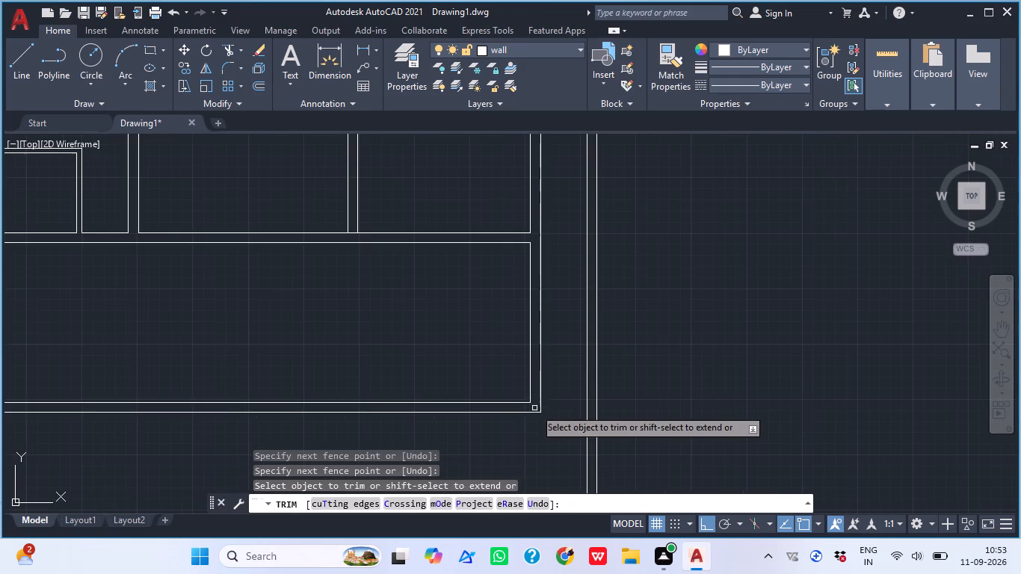
Trim the left outer wall's inner line between the two lines of the bottom horizontal wall.
middle_click_drag(685, 389, 710, 371)
scroll(512, 354, "down", 2)
scroll(303, 353, "up", 3)
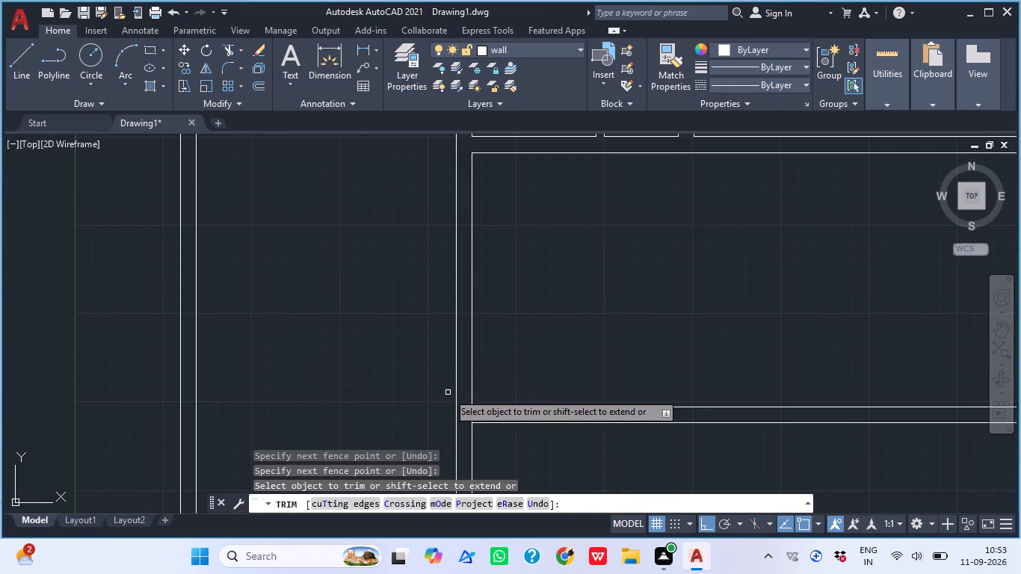
left_click(466, 417)
left_click(490, 414)
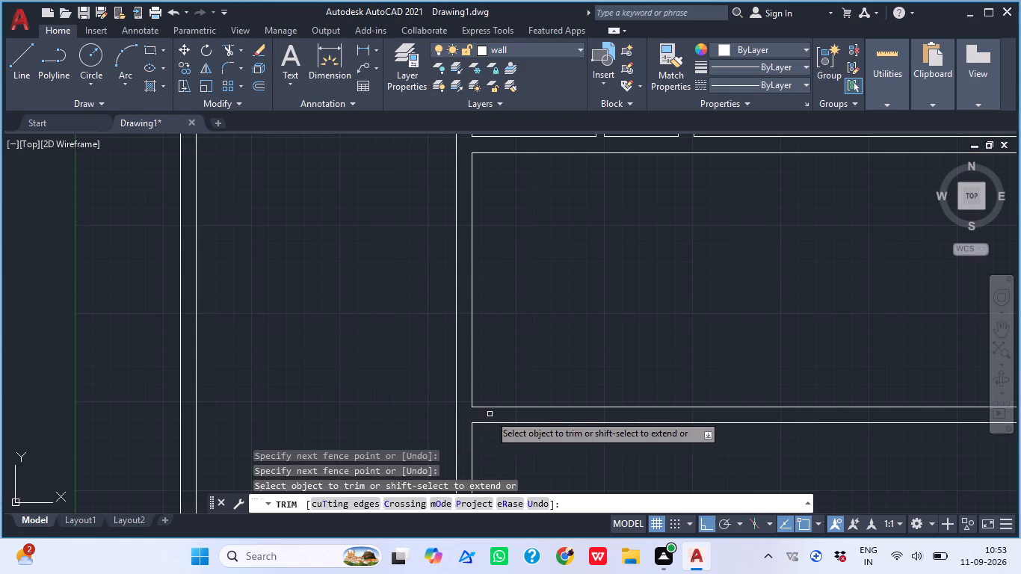
key("Escape")
Extend the bottom horizontal wall's lower line to the outer line of the left outer wall.
key("e")
key("x")
key("space")
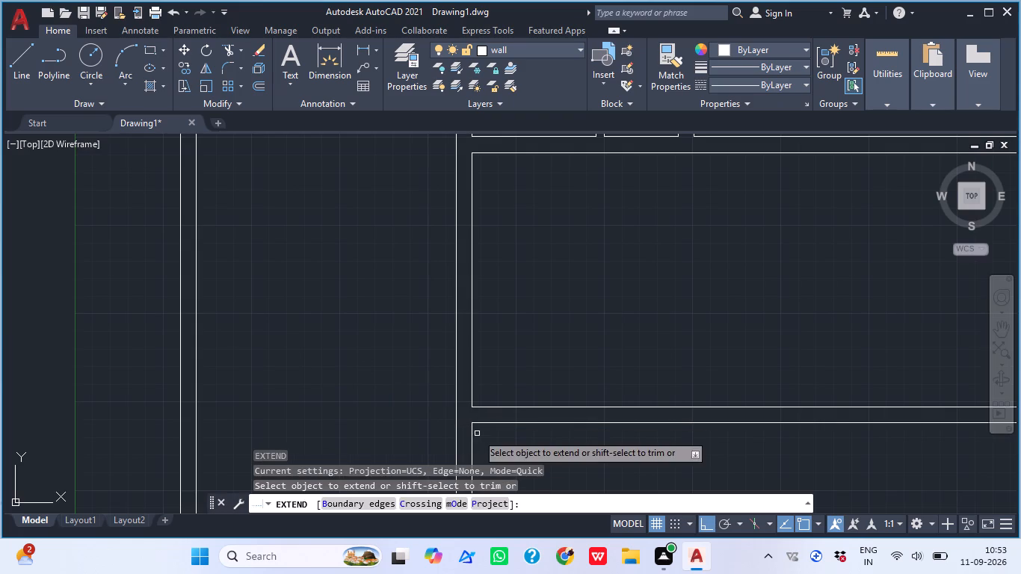
left_click(490, 422)
key("Escape")
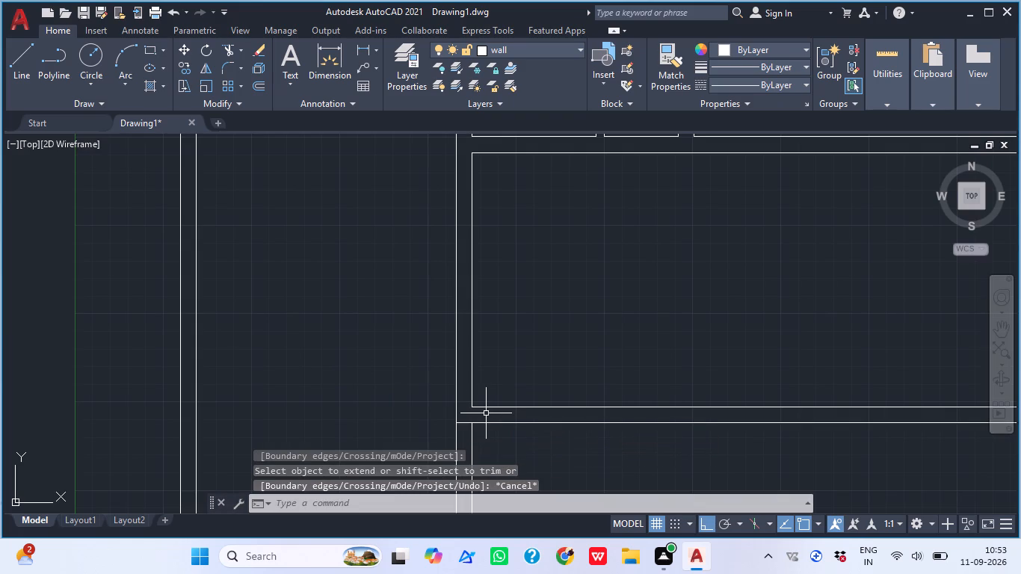
Trim both lines of the left outer wall below the bottom horizontal wall.
middle_click(428, 338)
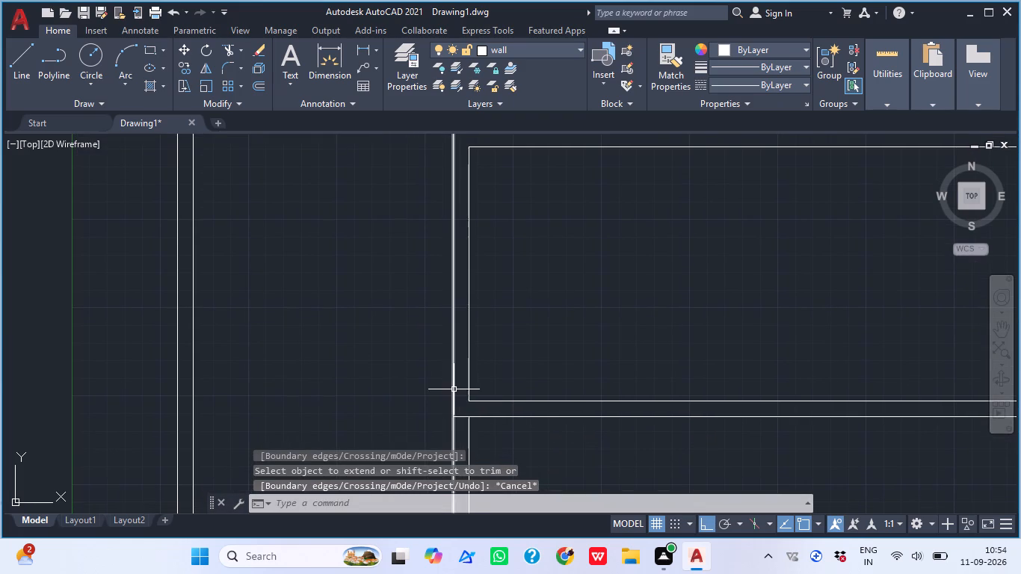
middle_click_drag(449, 302, 384, 215)
scroll(376, 304, "down", 3)
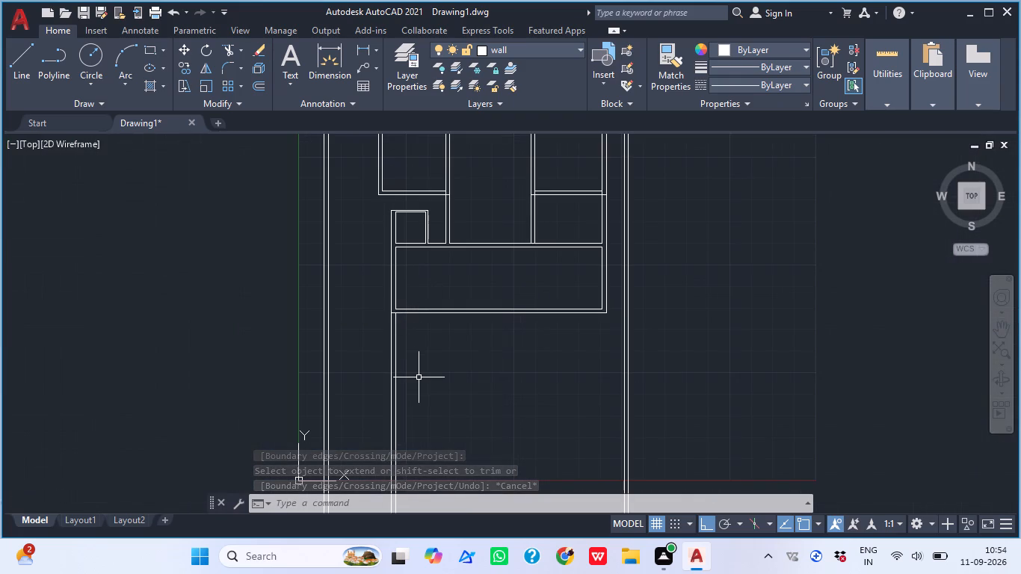
key("r")
key("BackSpace")
type("tr")
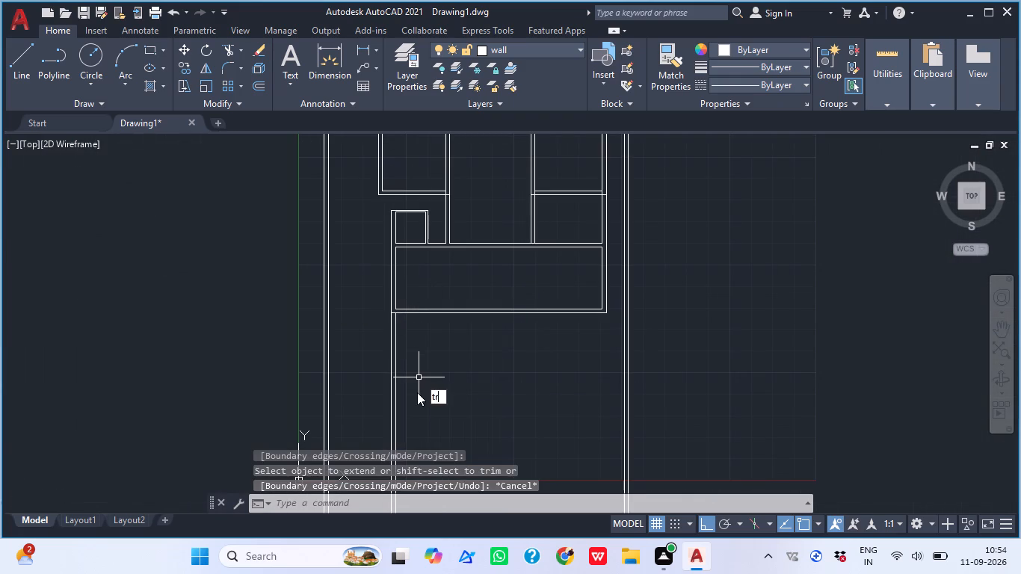
key("space")
left_click(378, 359)
left_click(414, 364)
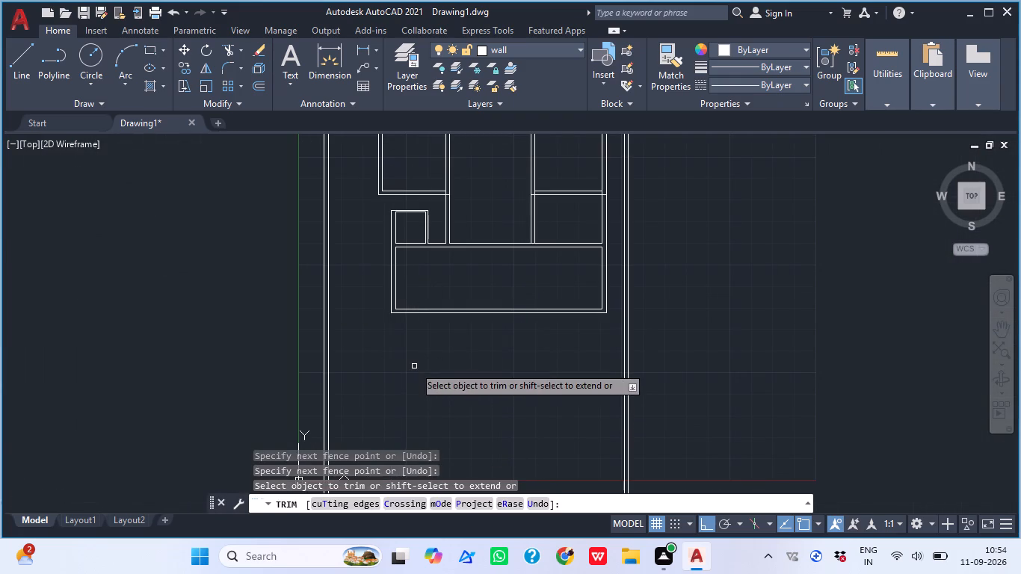
key("Escape")
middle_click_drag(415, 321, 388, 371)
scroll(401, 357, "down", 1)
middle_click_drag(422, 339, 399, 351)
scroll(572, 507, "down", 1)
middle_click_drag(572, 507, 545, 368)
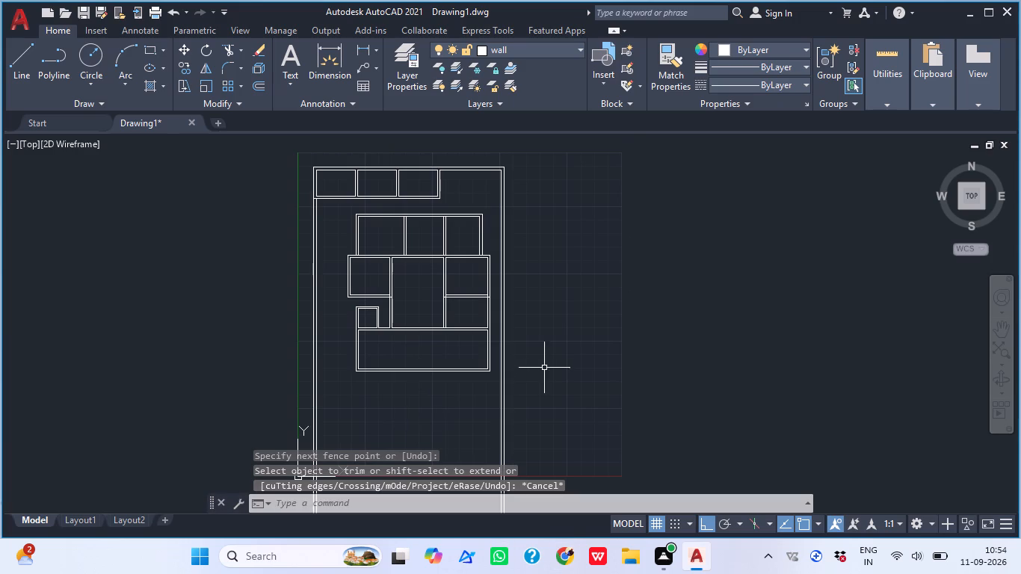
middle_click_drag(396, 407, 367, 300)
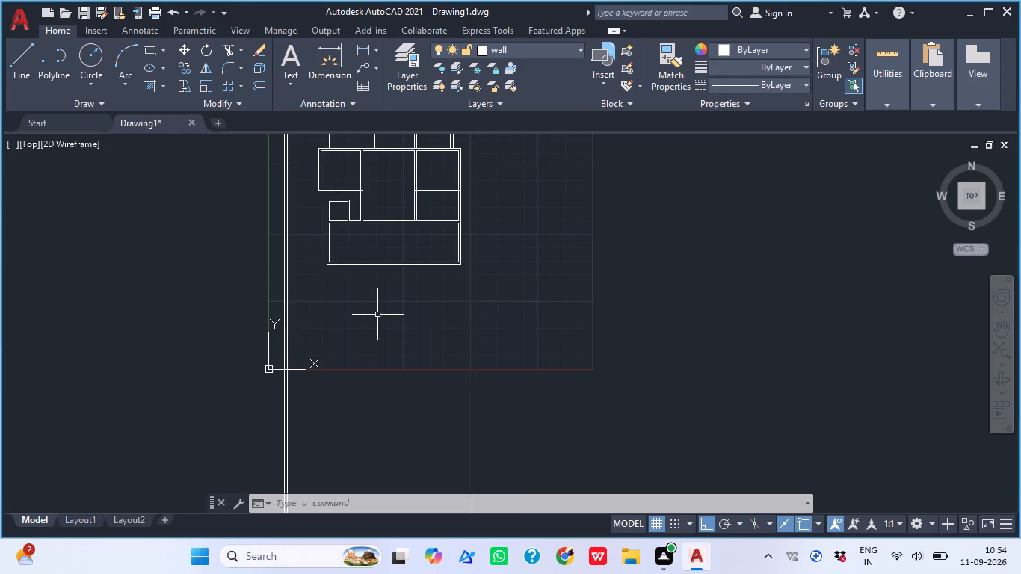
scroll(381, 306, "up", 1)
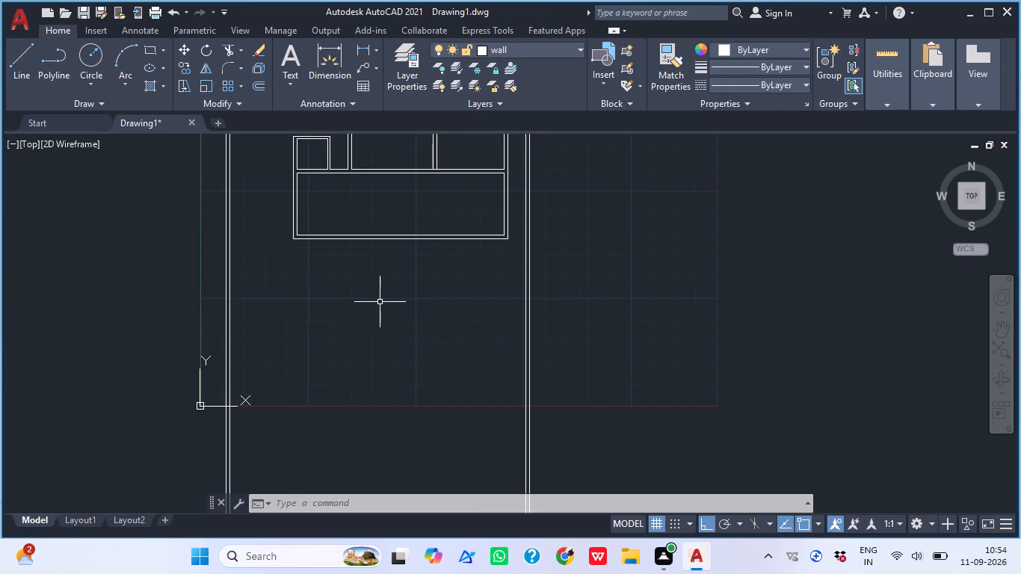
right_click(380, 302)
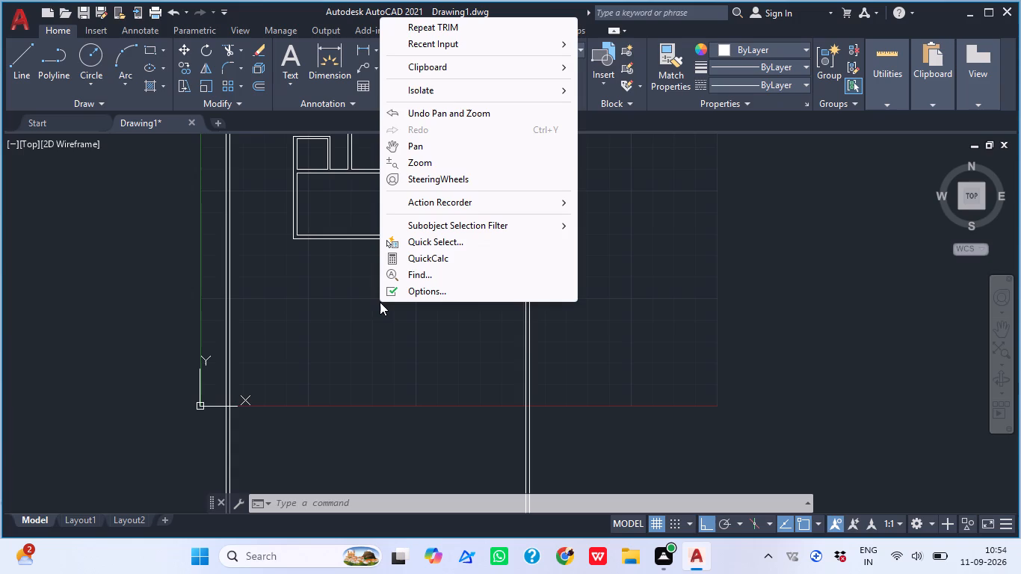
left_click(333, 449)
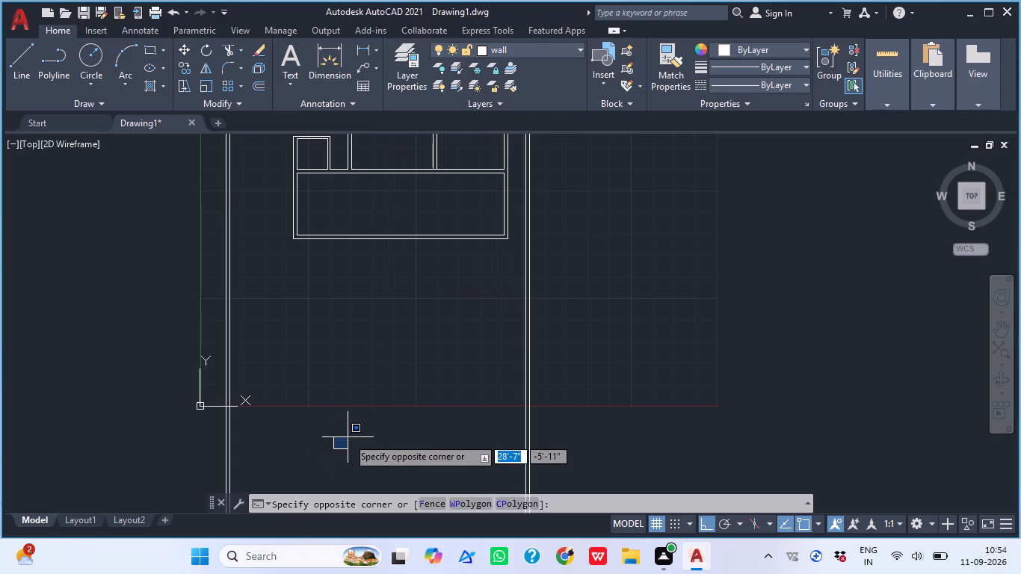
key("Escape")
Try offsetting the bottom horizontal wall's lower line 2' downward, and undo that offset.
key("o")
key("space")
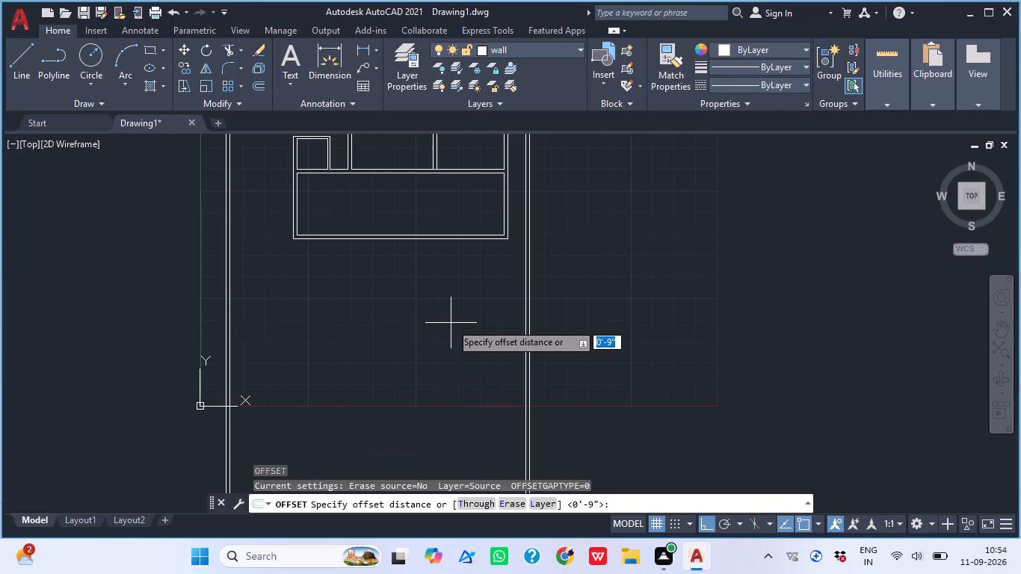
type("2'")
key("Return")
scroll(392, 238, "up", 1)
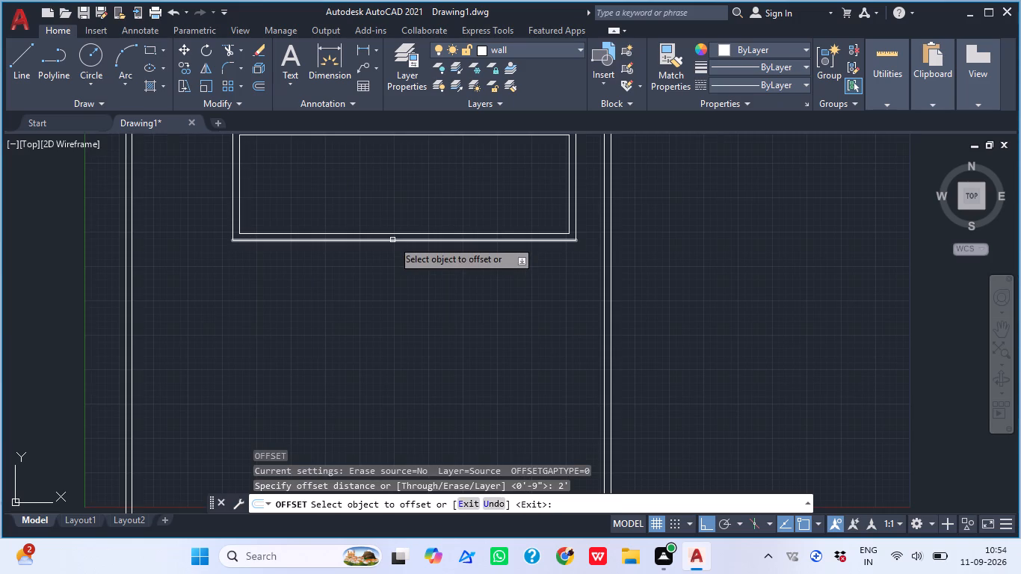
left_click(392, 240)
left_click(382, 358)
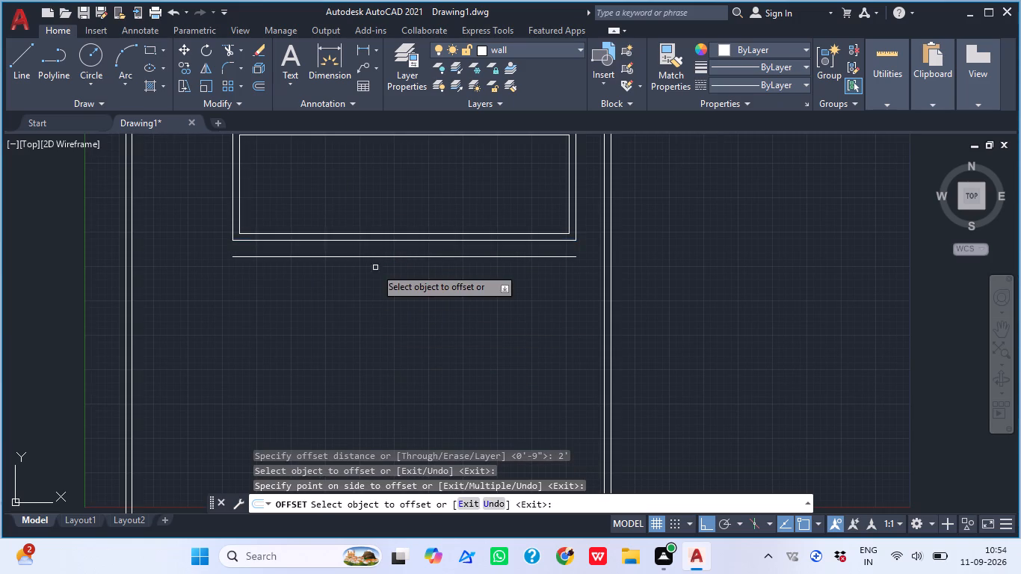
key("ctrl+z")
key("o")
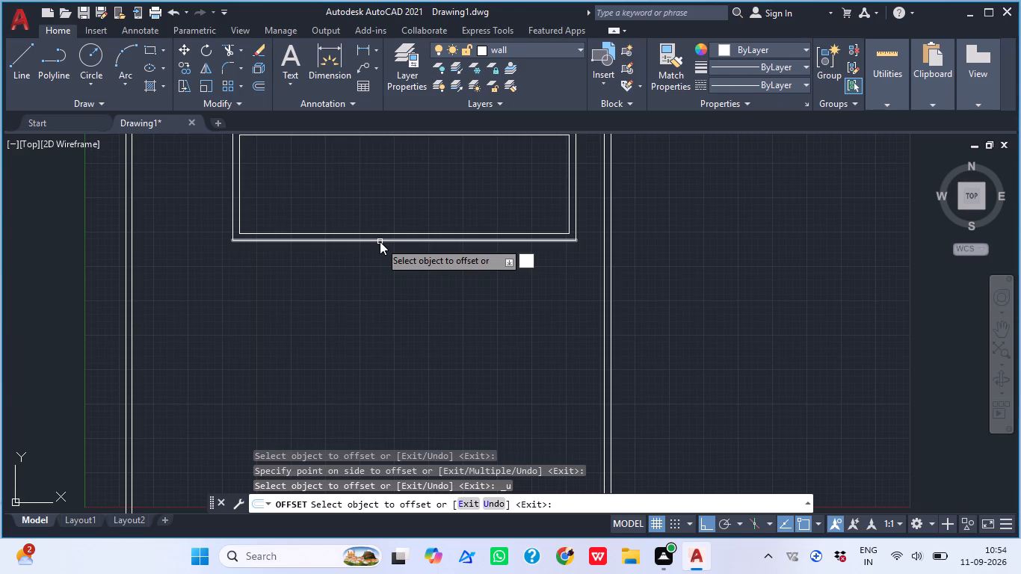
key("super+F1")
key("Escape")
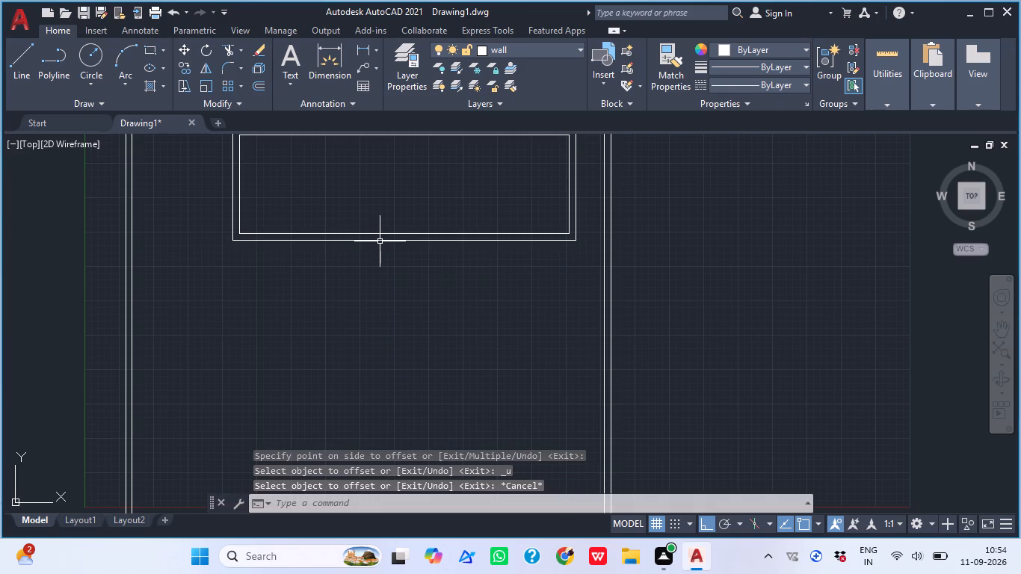
Offset the bottom horizontal wall's lower line 4' downward.
key("space")
type("4'")
key("Return")
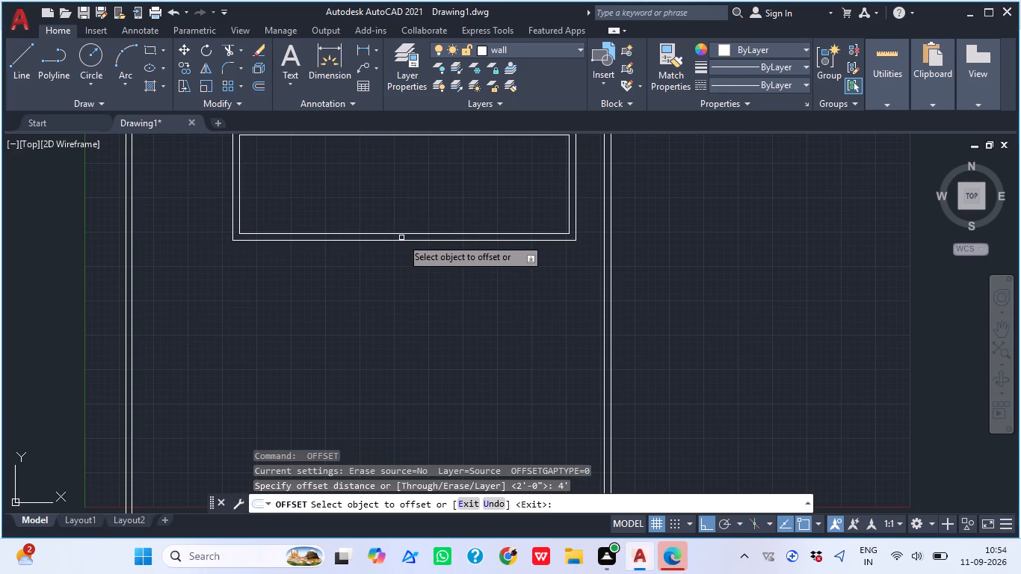
left_click(404, 241)
left_click(369, 318)
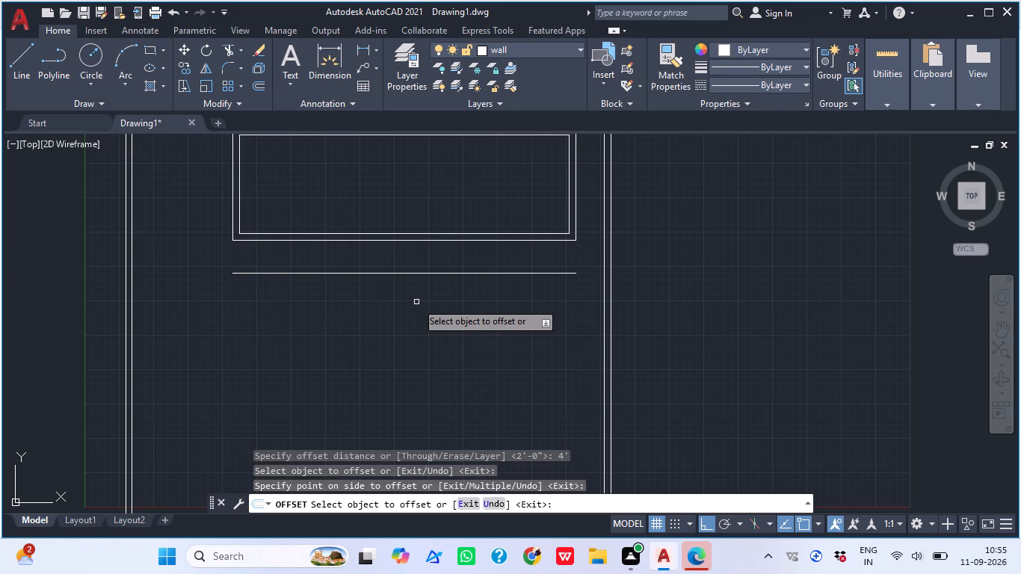
Offset the new horizontal line below the building another 4' downward.
key("5")
key("apostrophe")
key("Return")
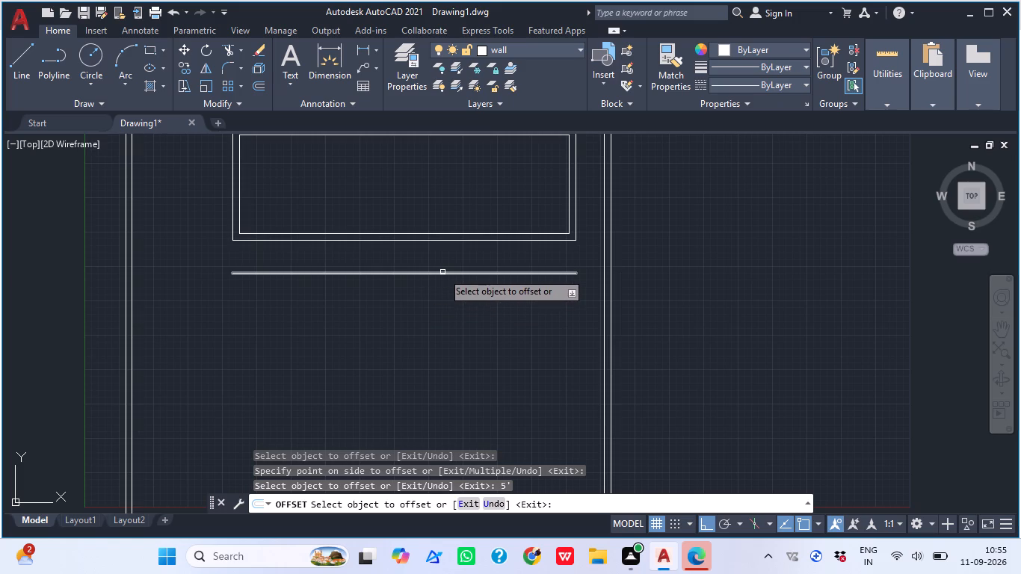
left_click(442, 272)
left_click(386, 383)
scroll(386, 271, "up", 1)
middle_click_drag(325, 241, 202, 215)
middle_click_drag(334, 387, 376, 445)
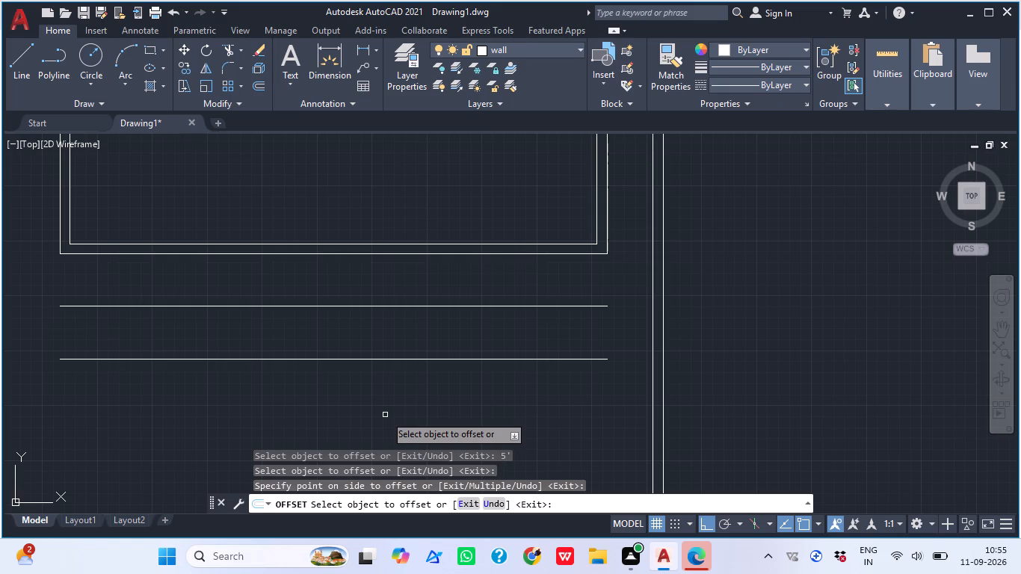
key("Return")
Offset the lowest horizontal line 6'1.5" downward.
key("Return")
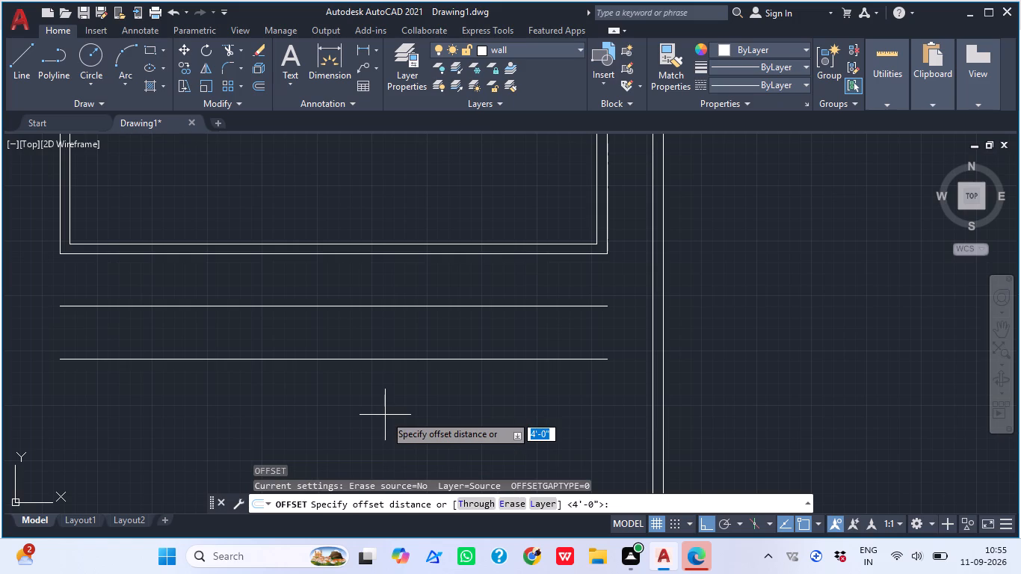
type("6'1")
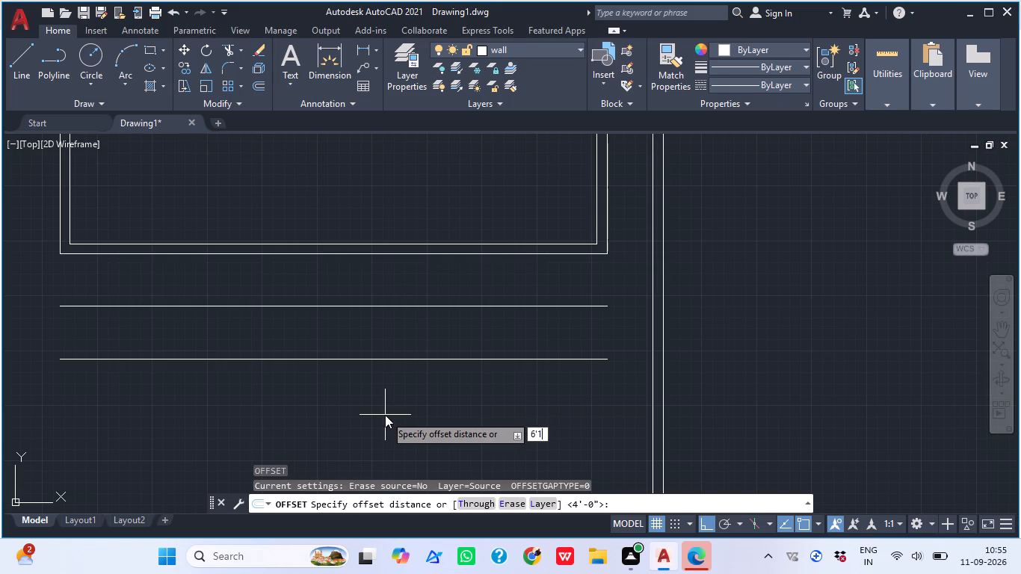
type(".5")
key("shift+quotedbl")
key("Return")
scroll(399, 388, "down", 1)
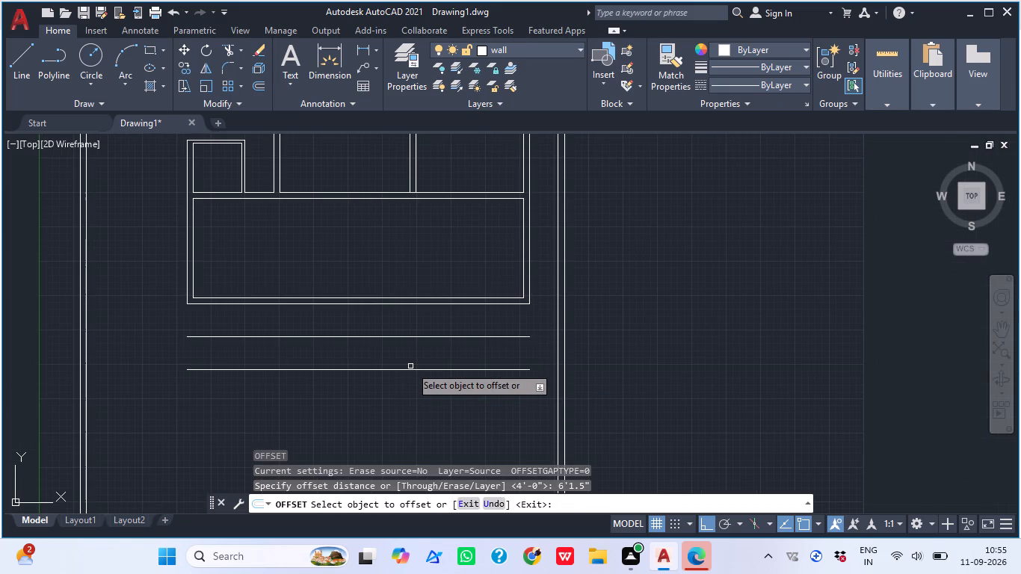
left_click(410, 368)
left_click(380, 448)
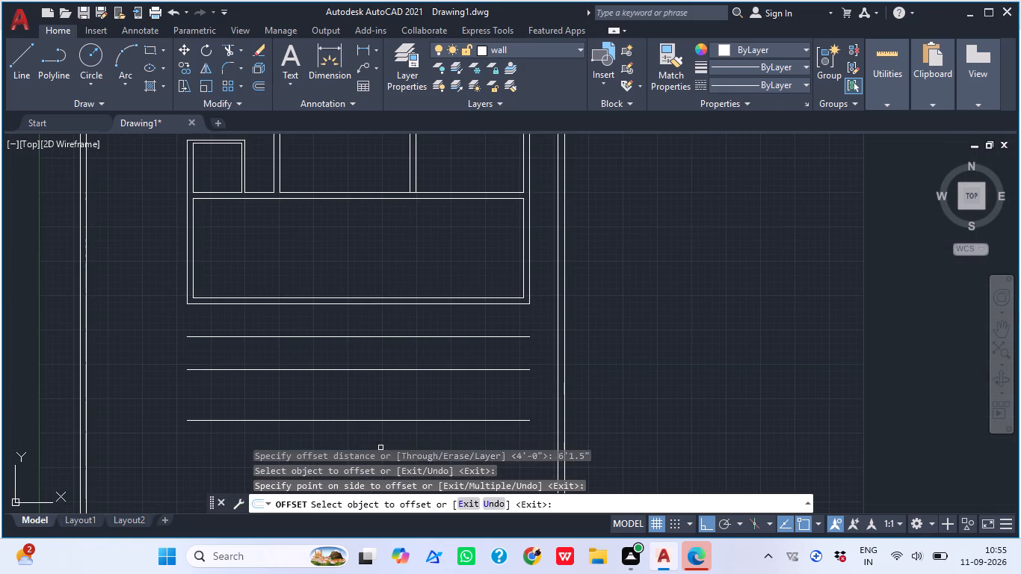
key("space")
Offset the lowest horizontal line below the building 9" downward.
key("space")
type("9")
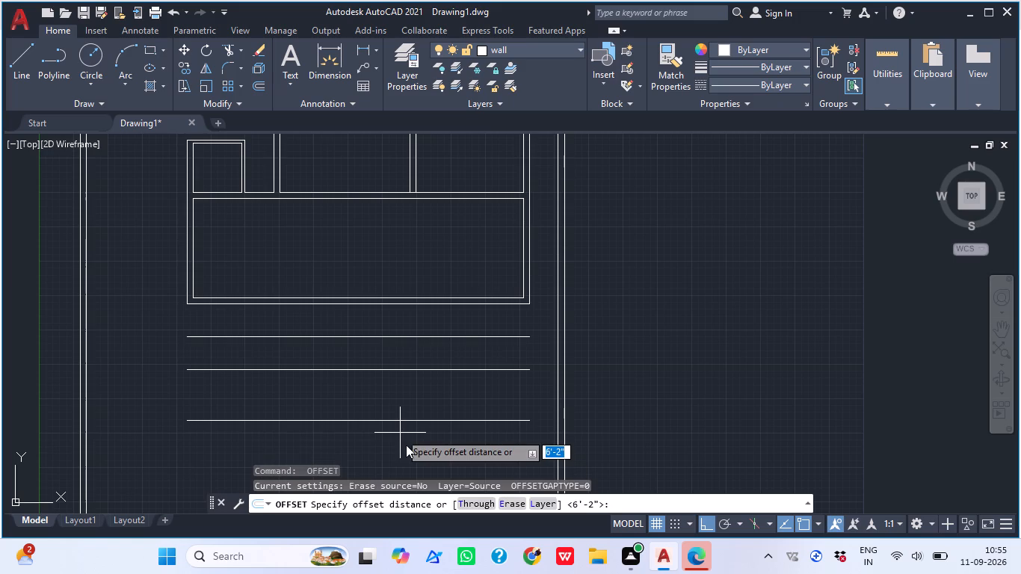
key("apostrophe")
key("BackSpace")
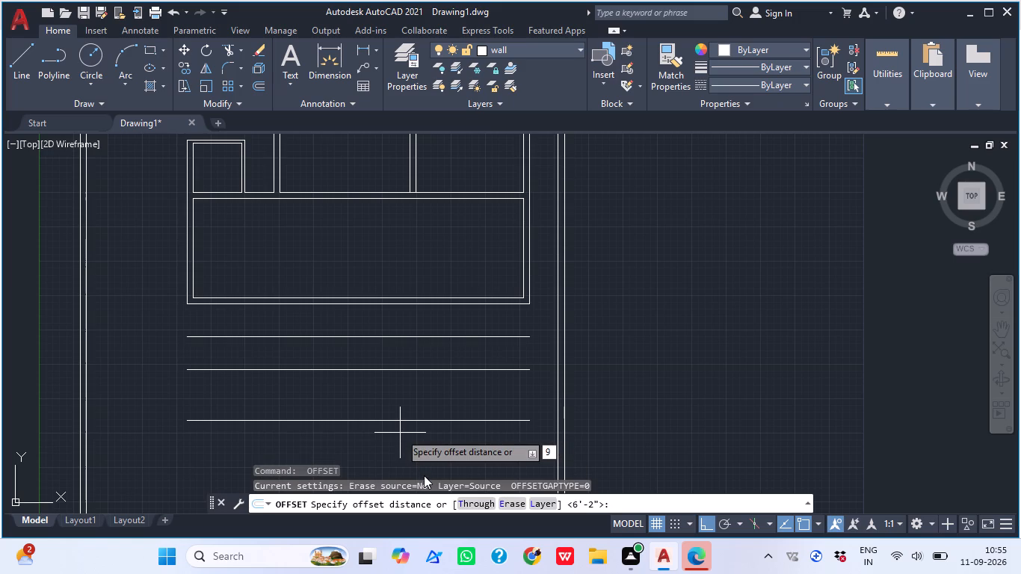
key("shift+quotedbl")
key("Return")
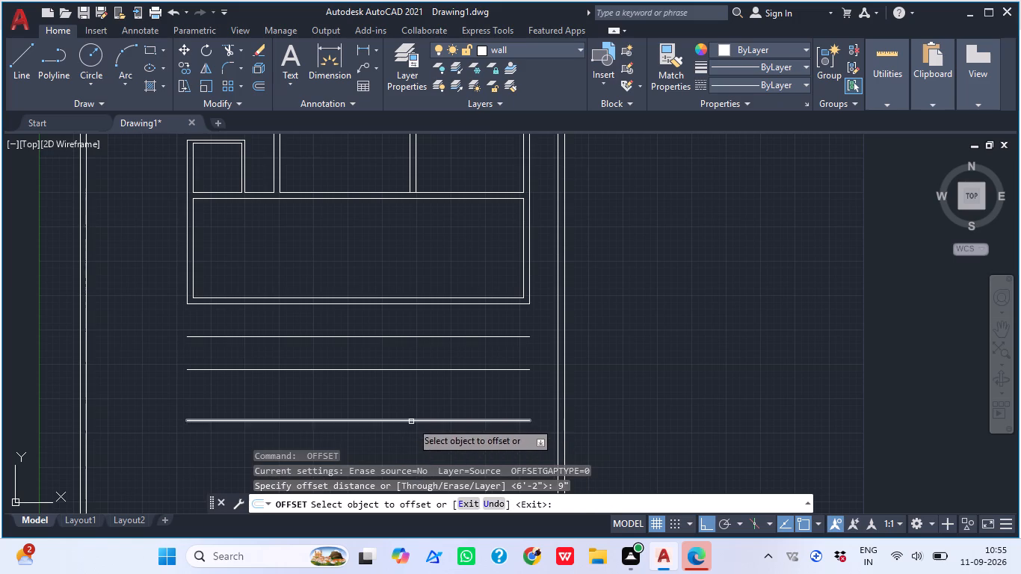
left_click(410, 422)
left_click(395, 445)
key("Escape")
Extend both lines of the new bottom wall to the outer lines of the boundary walls on both sides.
key("e")
type("x")
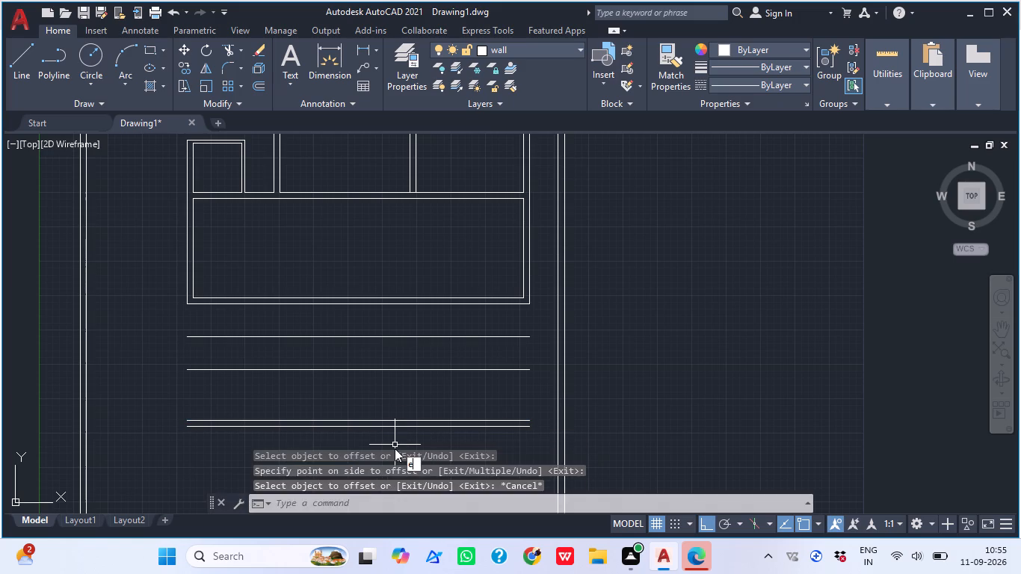
key("space")
left_click(351, 397)
left_click(218, 448)
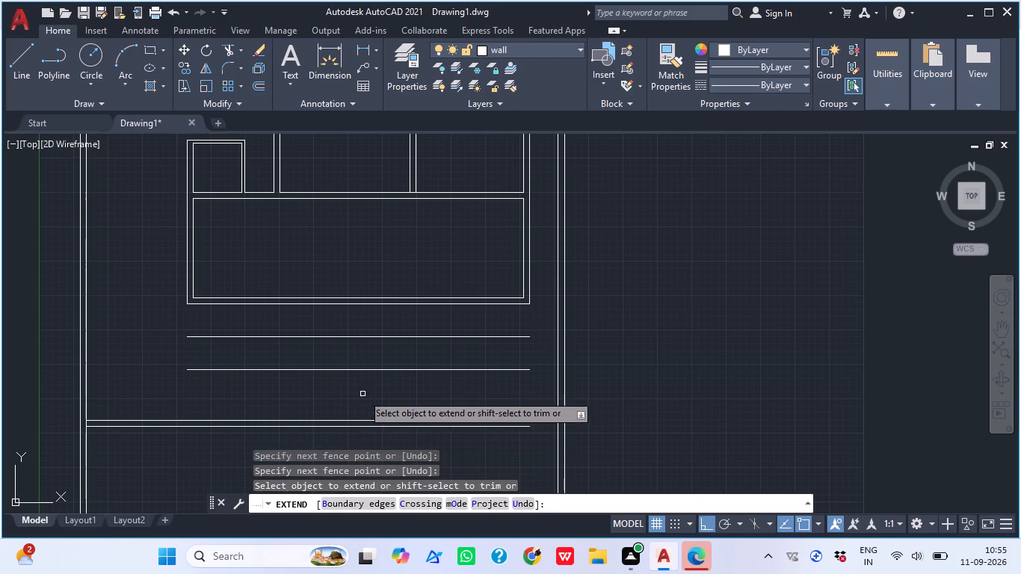
left_click(363, 394)
left_click(529, 466)
left_click(487, 409)
left_click(534, 459)
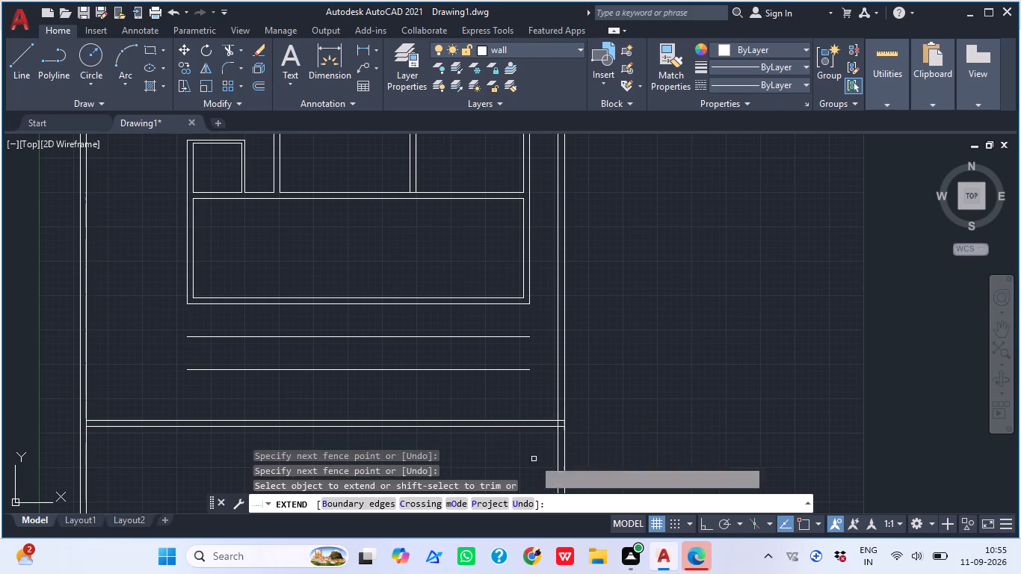
left_click(211, 398)
left_click(96, 460)
key("Escape")
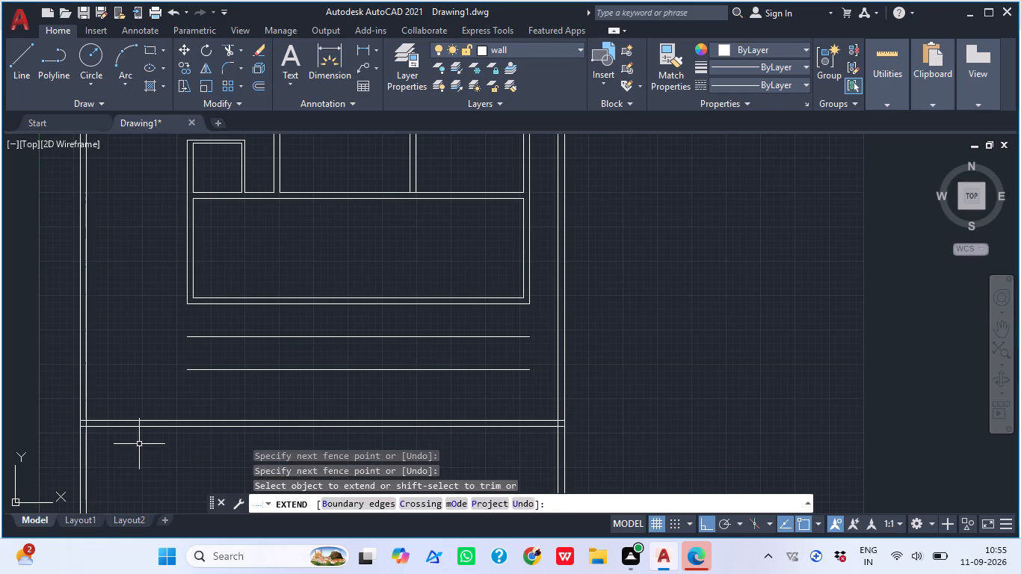
Trim off the vertical boundary wall lines that run past the bottom boundary wall.
key("t")
key("r")
key("space")
left_click(59, 455)
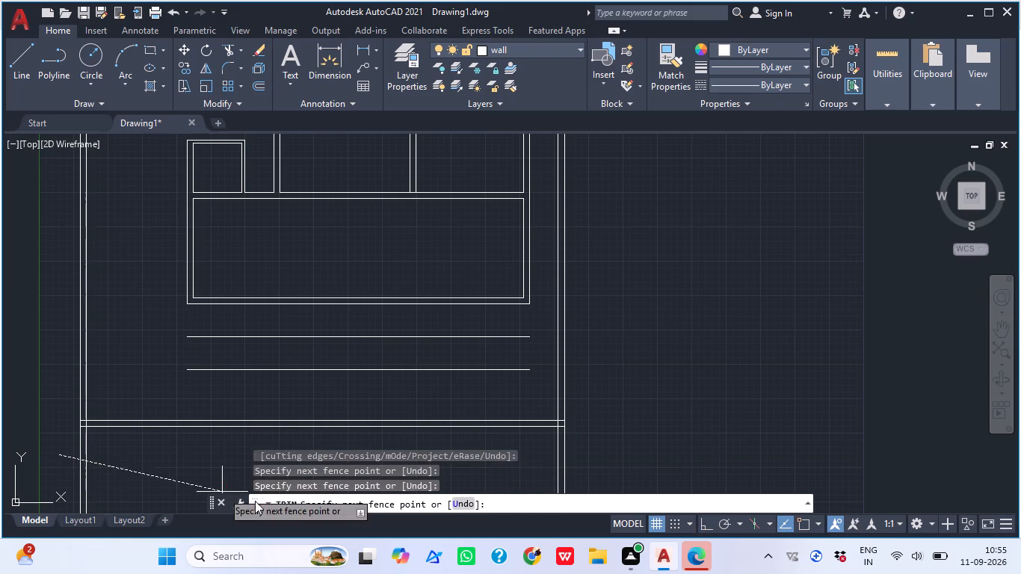
left_click(607, 457)
key("Escape")
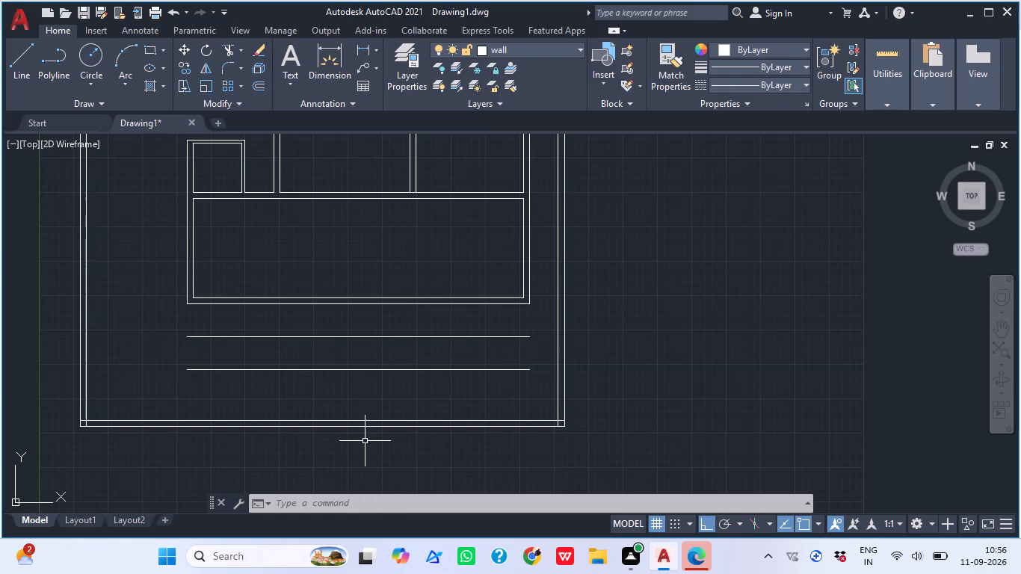
Examine the overall plan, from the top rooms down to the closed bottom boundary wall.
scroll(357, 405, "down", 2)
middle_click_drag(332, 394, 333, 471)
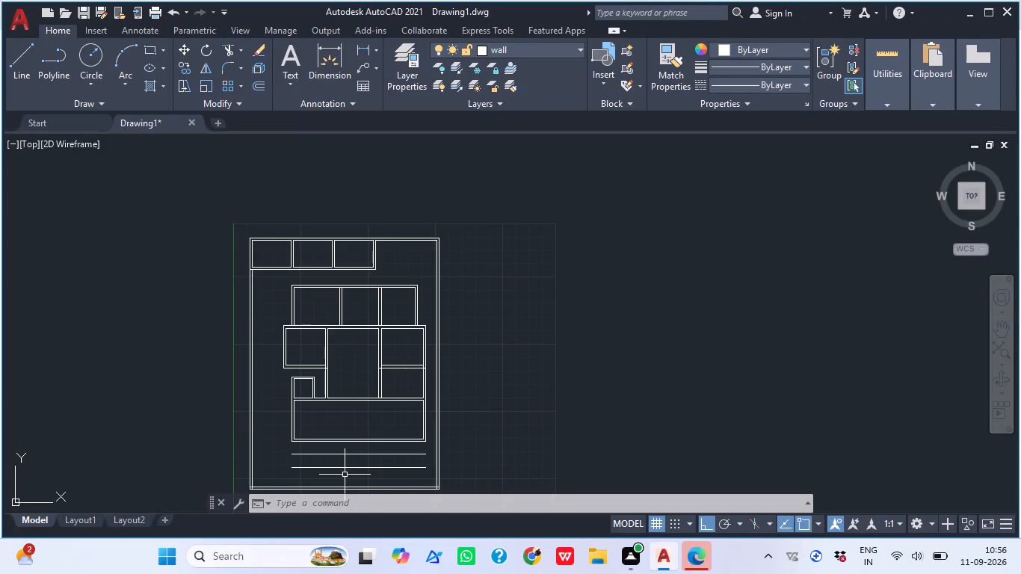
scroll(345, 475, "down", 2)
middle_click_drag(346, 458, 366, 370)
scroll(311, 330, "up", 2)
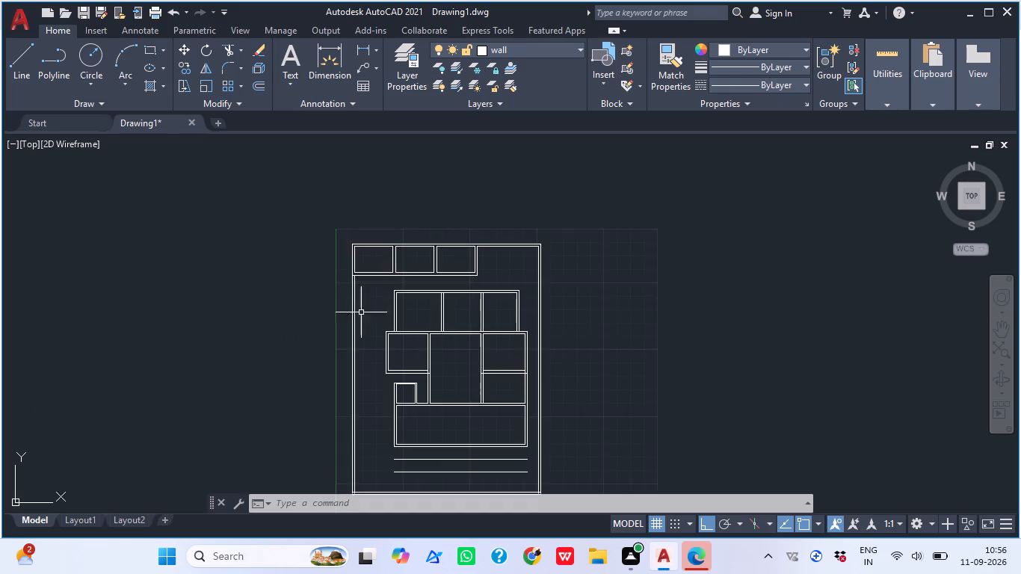
scroll(386, 294, "up", 2)
middle_click_drag(384, 275, 336, 255)
scroll(336, 255, "up", 1)
scroll(359, 295, "down", 2)
scroll(417, 325, "down", 1)
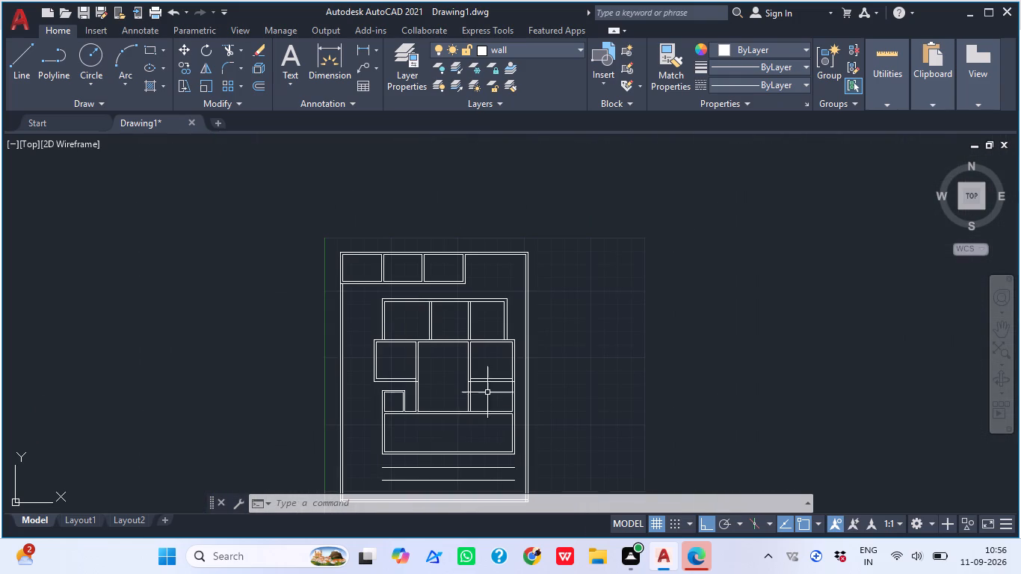
middle_click_drag(624, 494, 463, 342)
scroll(434, 347, "down", 2)
middle_click_drag(431, 326, 376, 267)
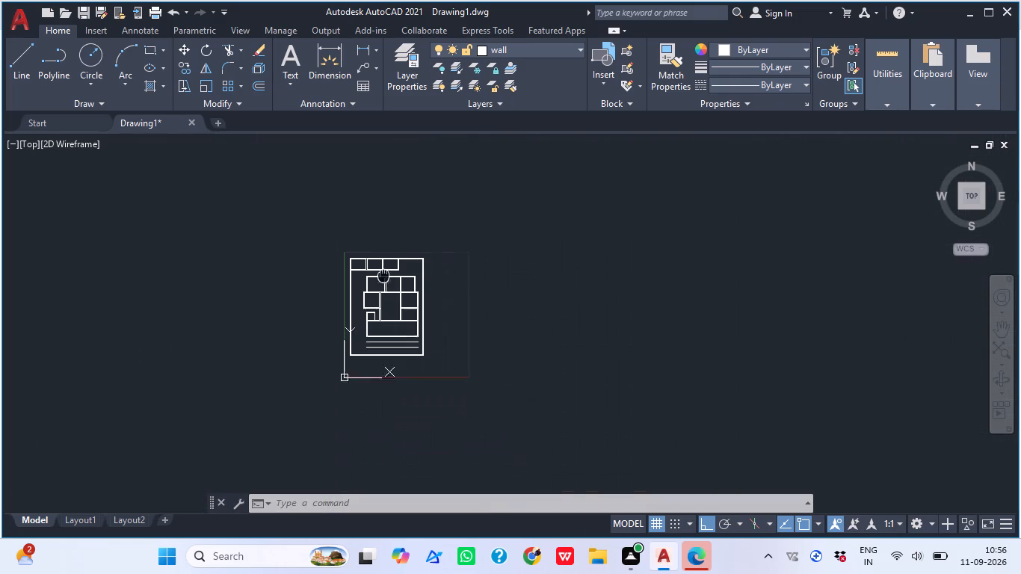
middle_click_drag(376, 267, 371, 262)
Extend the building's left and right outer wall lines down to the first horizontal line below the building.
scroll(331, 436, "up", 2)
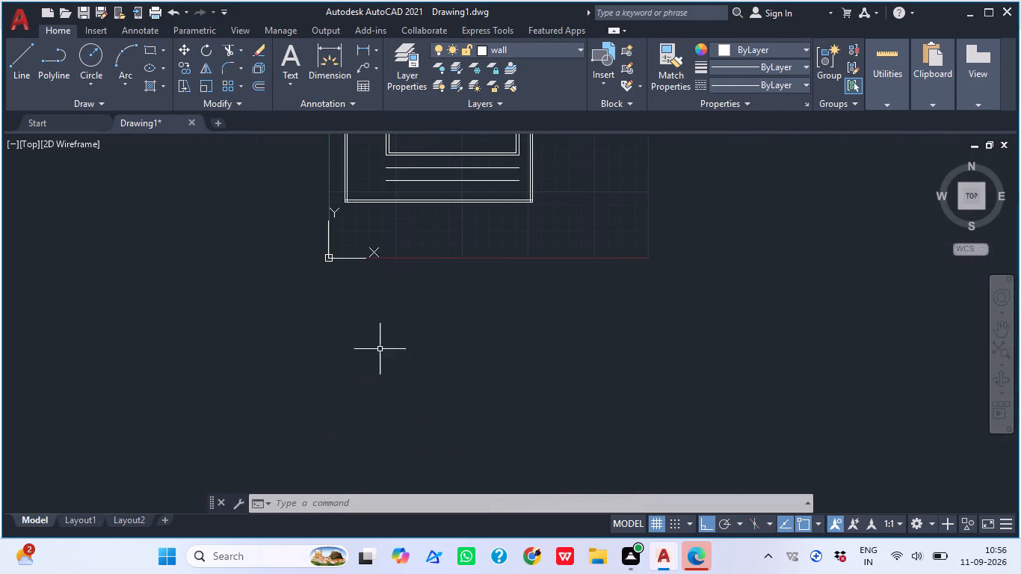
middle_click_drag(377, 230, 347, 283)
scroll(351, 206, "up", 5)
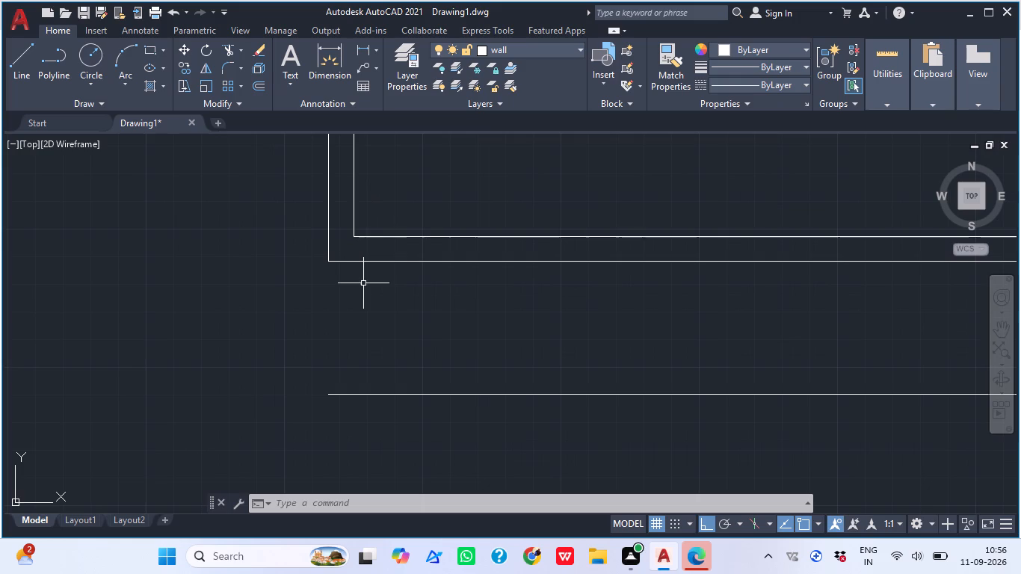
type("ex")
key("space")
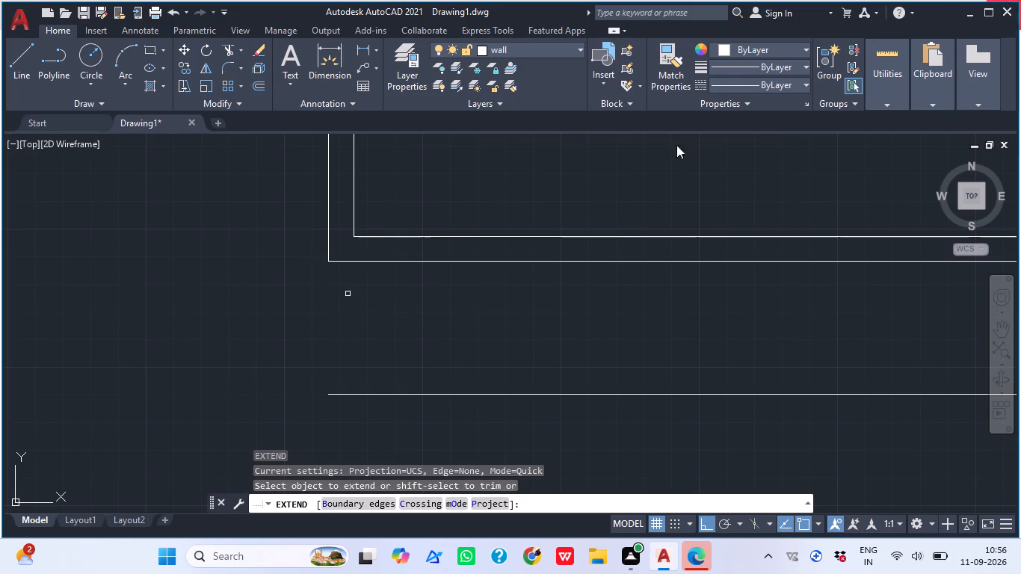
left_click(339, 210)
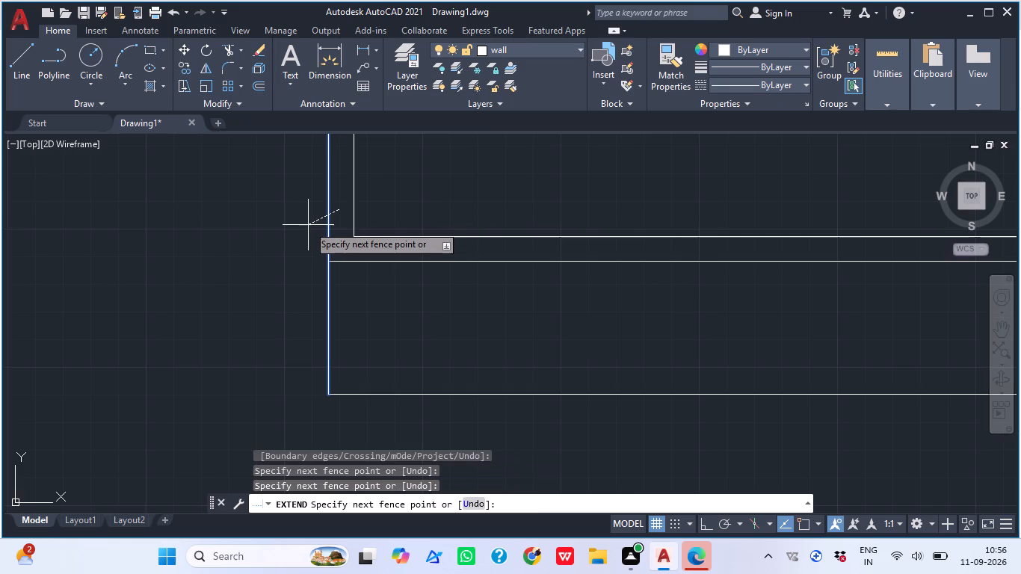
left_click(308, 225)
scroll(394, 229, "down", 3)
scroll(748, 224, "up", 2)
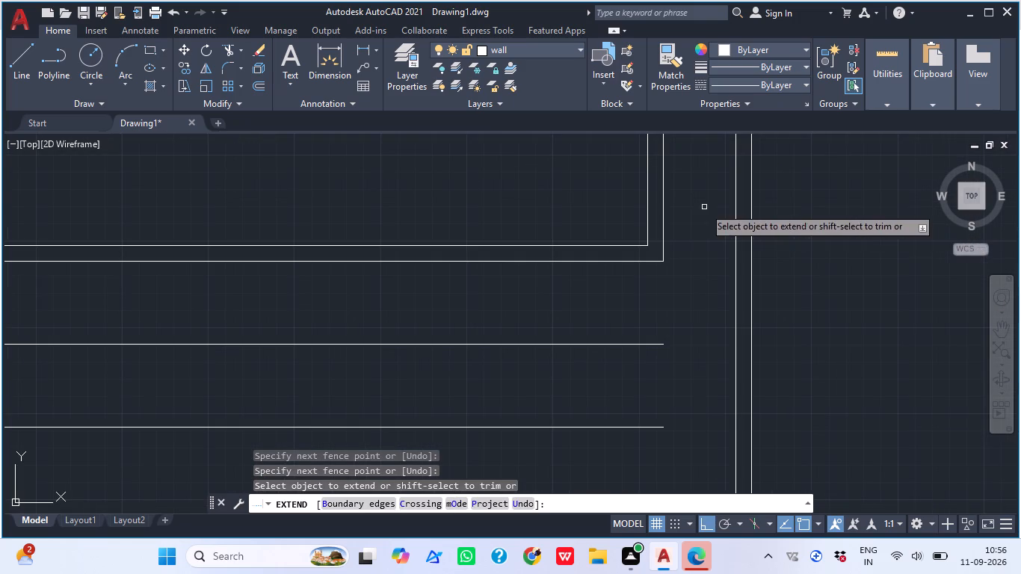
left_click(657, 215)
left_click(695, 211)
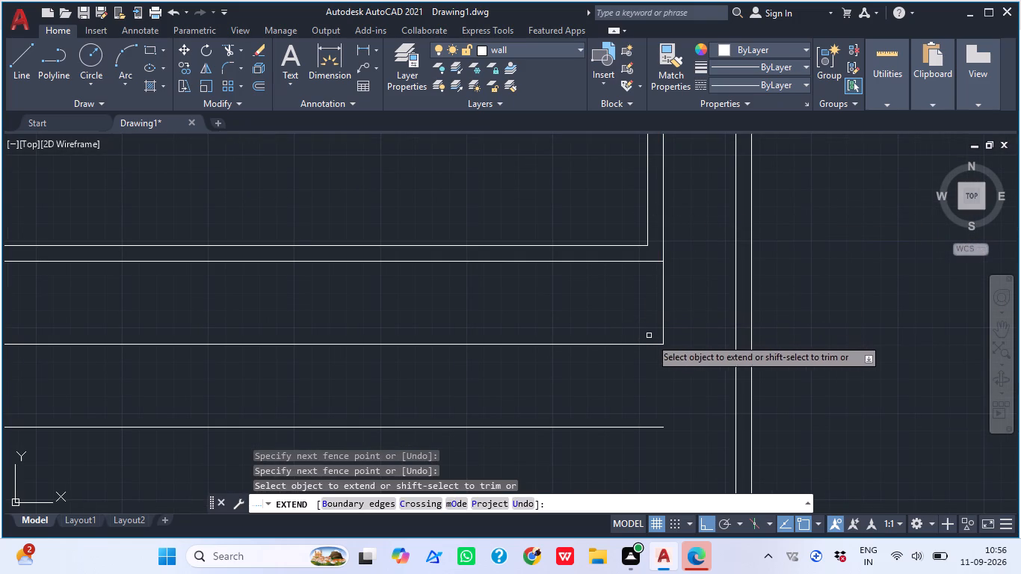
scroll(694, 337, "down", 2)
key("Escape")
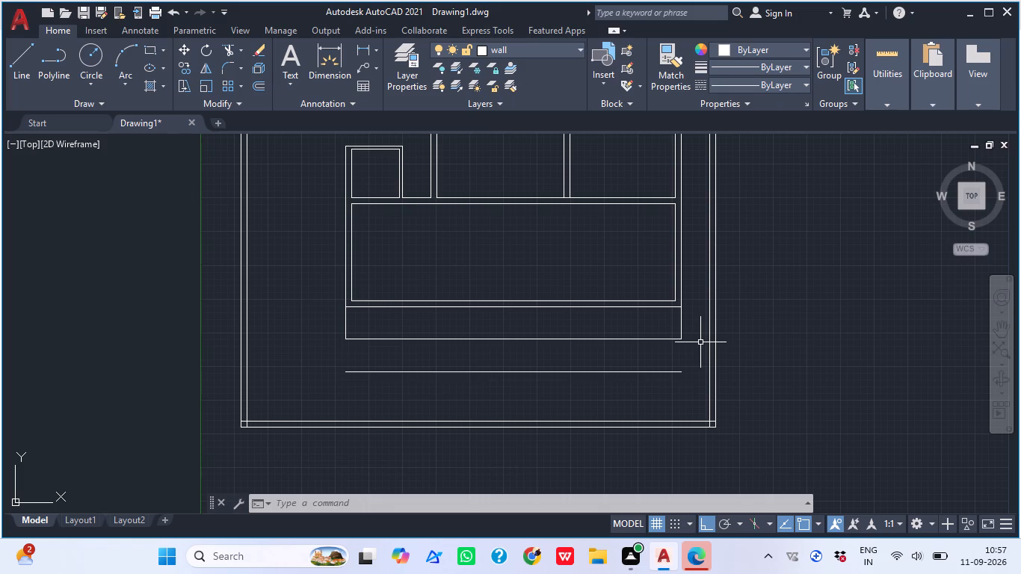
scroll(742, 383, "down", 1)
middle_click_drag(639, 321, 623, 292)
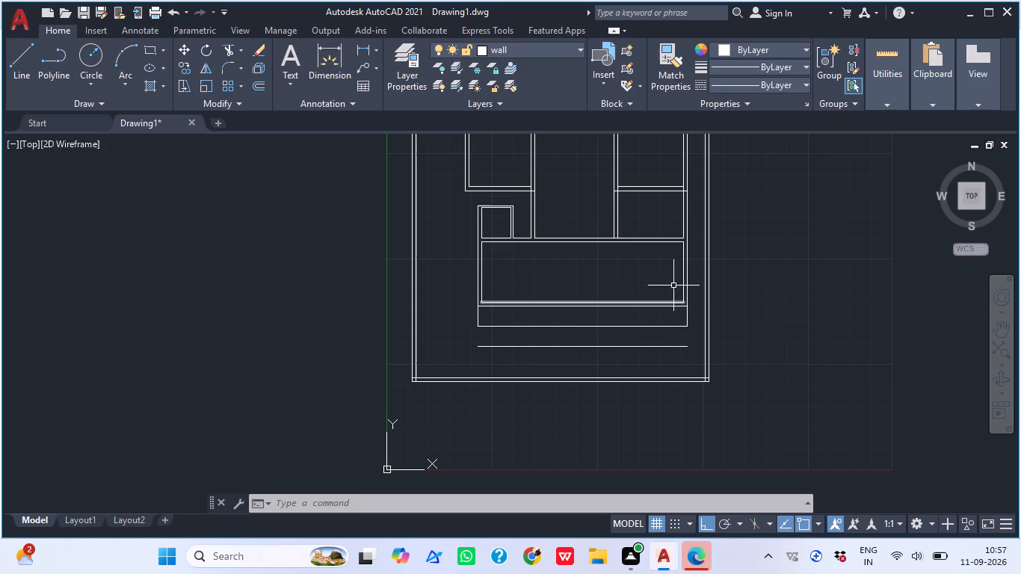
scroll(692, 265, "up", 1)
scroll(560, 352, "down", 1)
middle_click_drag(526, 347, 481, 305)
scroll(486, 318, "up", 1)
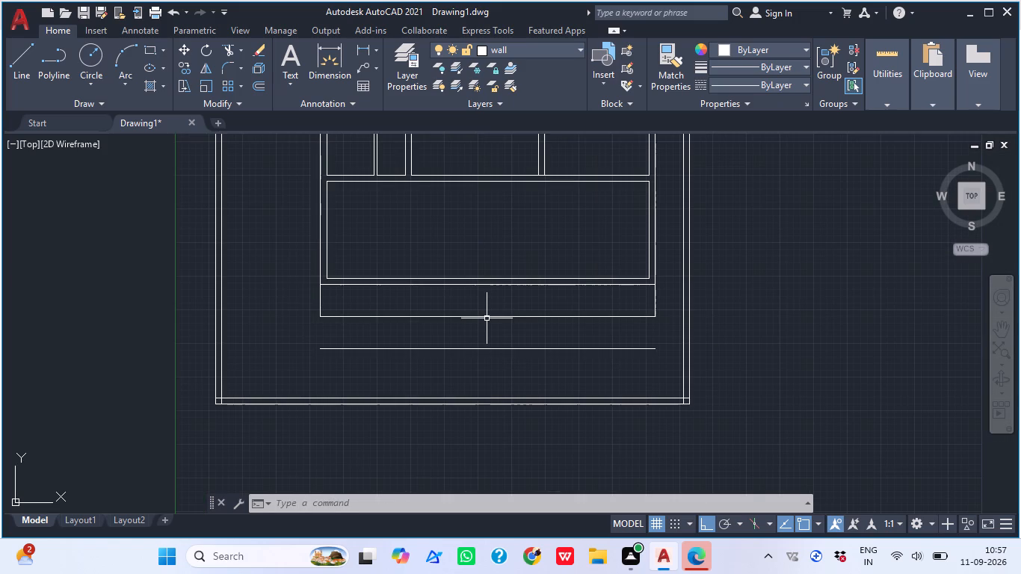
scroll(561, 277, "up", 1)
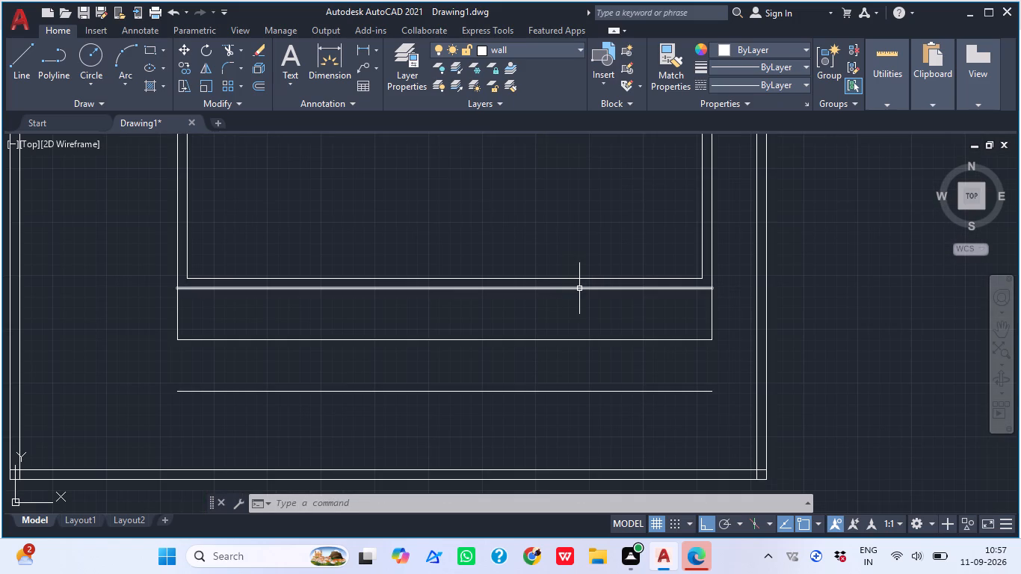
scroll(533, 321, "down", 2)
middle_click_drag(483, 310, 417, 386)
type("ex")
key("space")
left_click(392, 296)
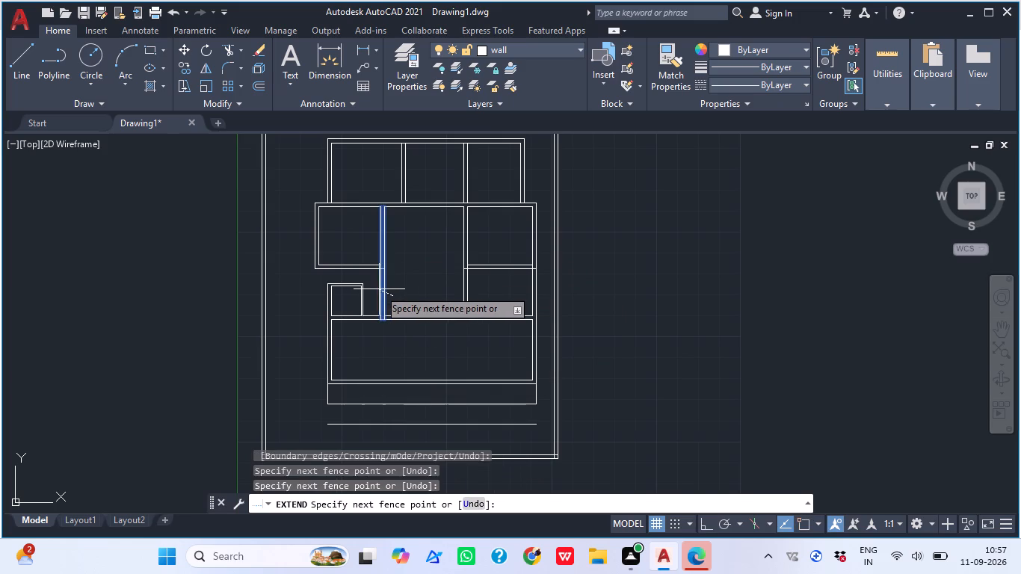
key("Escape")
Offset the left inner wall line of the building's large bottom room 14' to the right.
scroll(372, 366, "up", 1)
type("o")
key("space")
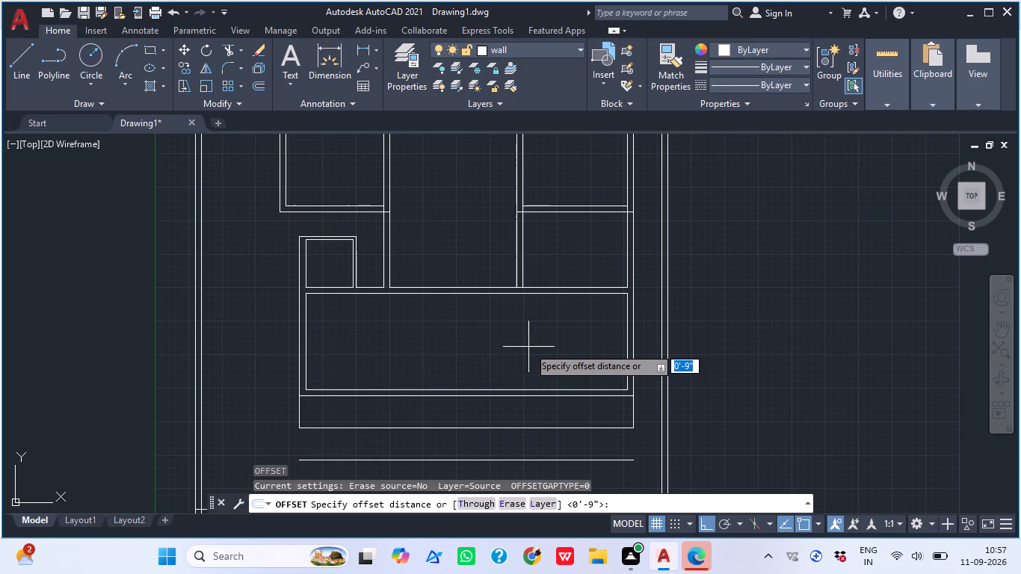
key("1")
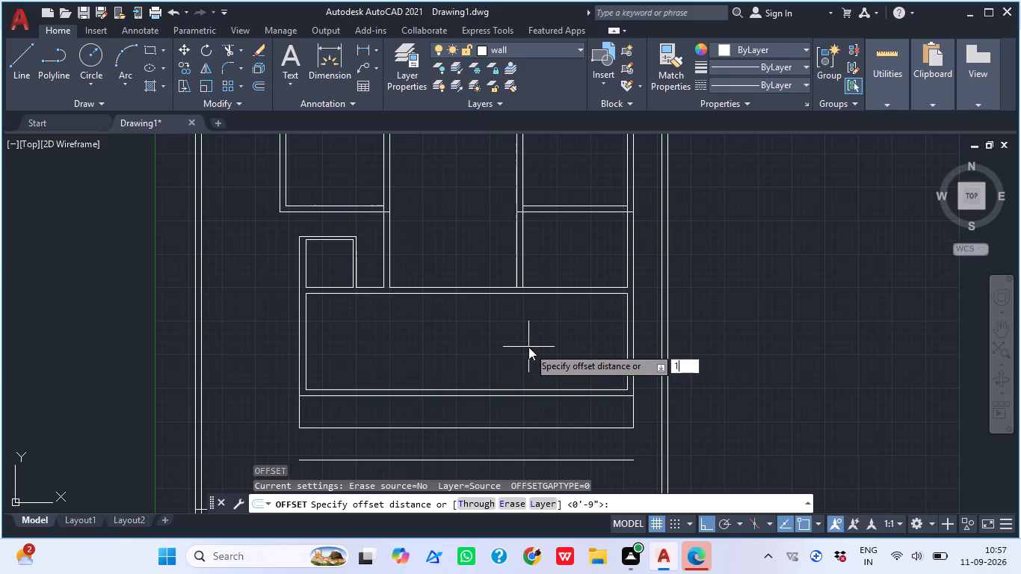
key("4")
key("apostrophe")
key("Return")
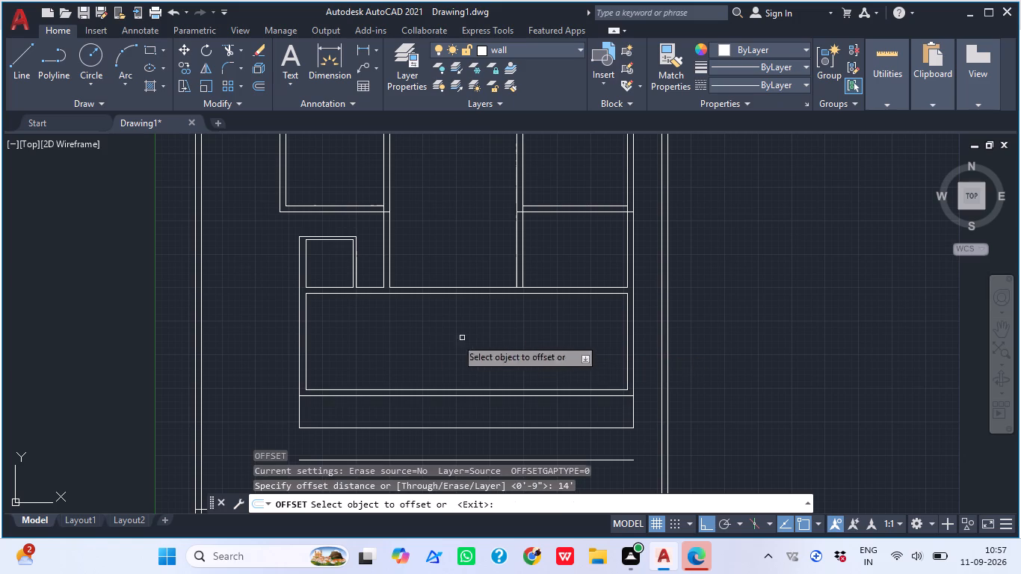
left_click(306, 339)
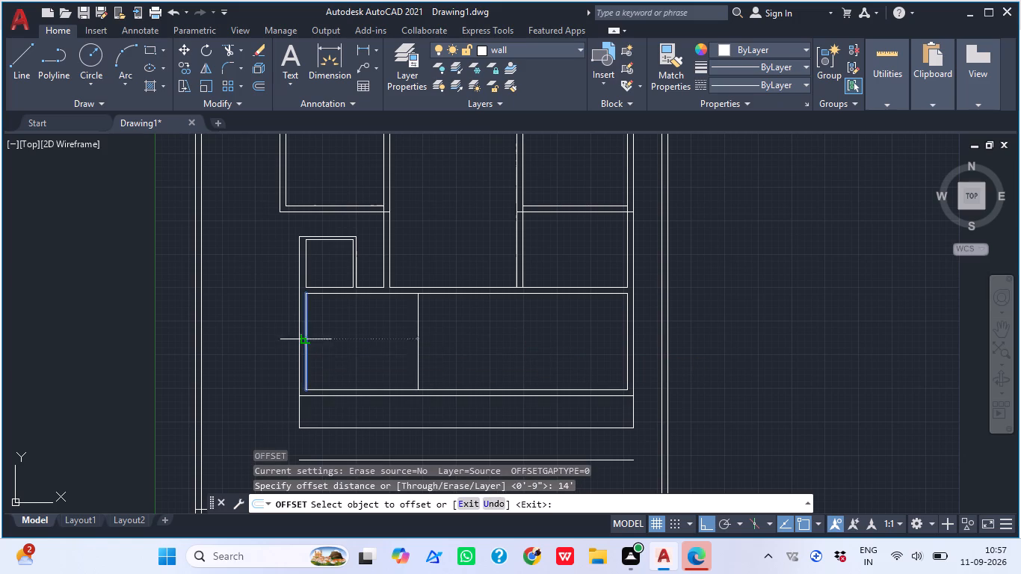
left_click(349, 351)
key("space")
Offset the new vertical line in the bottom room 9" to the right to form a partition wall.
key("space")
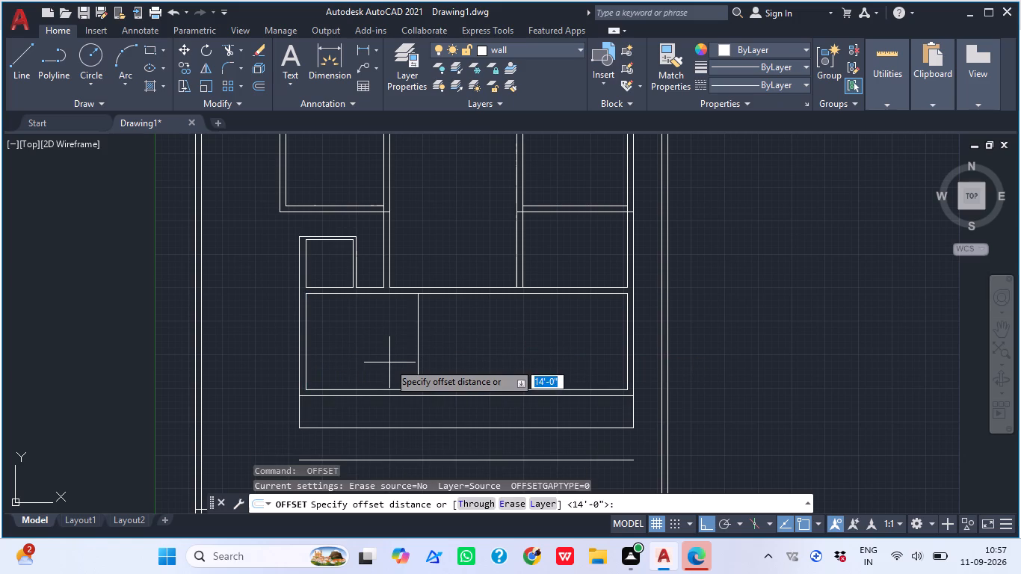
type("9\"")
key("Return")
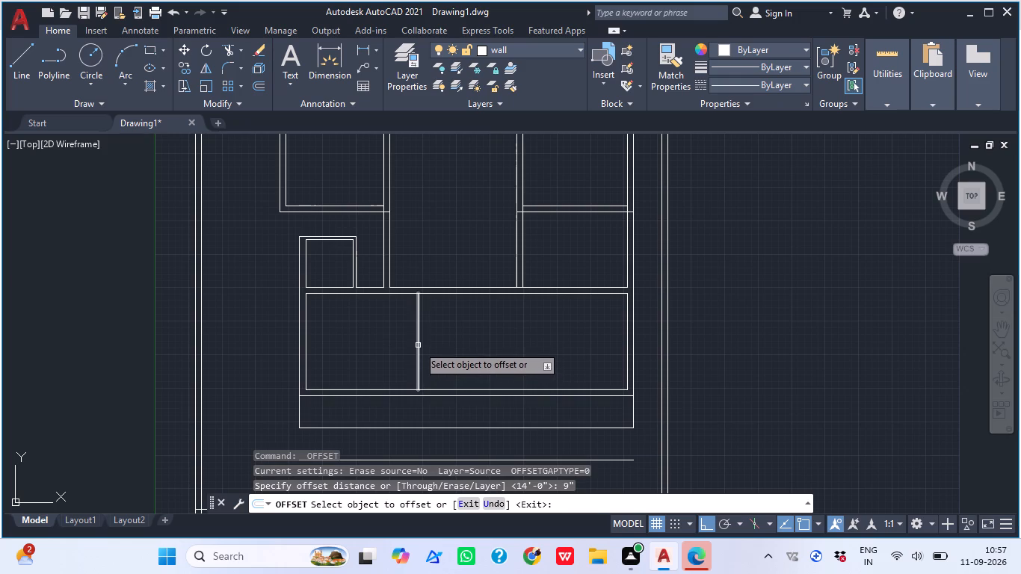
left_click(418, 346)
left_click(448, 347)
middle_click_drag(378, 419, 272, 419)
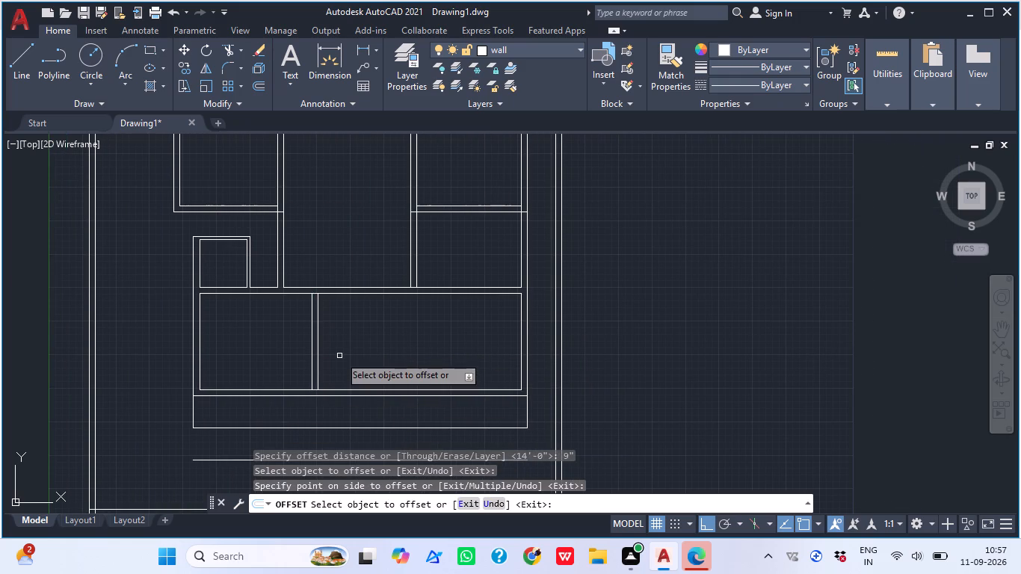
key("space")
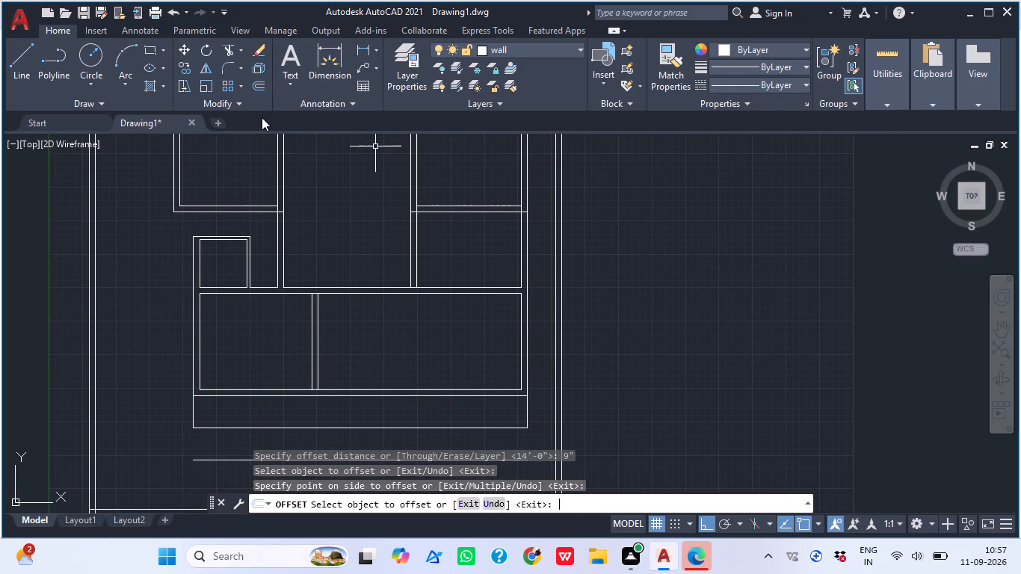
Offset the partition wall's right line 11' to the right inside the bottom room.
key("space")
type("11'")
key("Return")
scroll(318, 319, "up", 3)
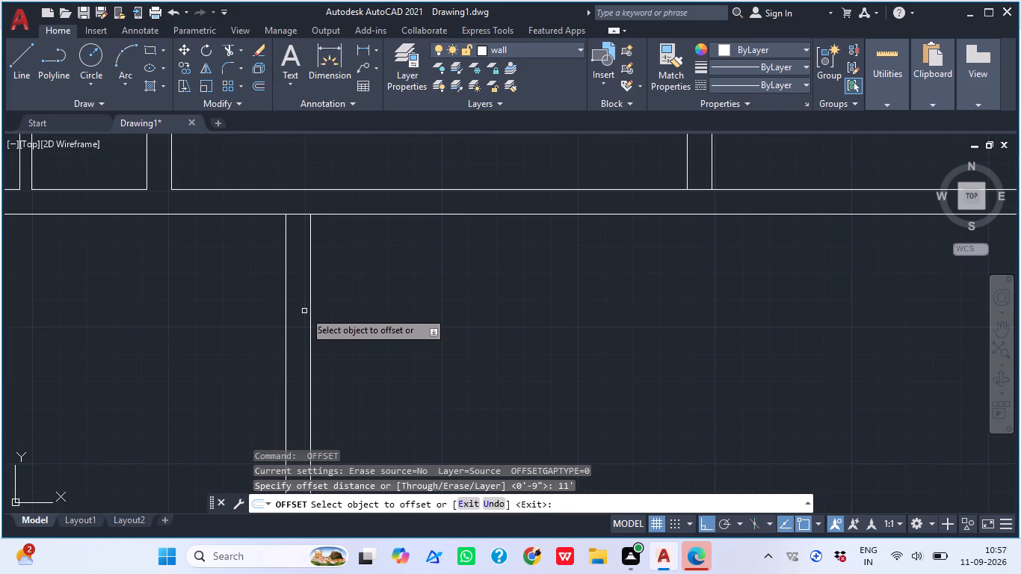
left_click(309, 300)
left_click(537, 319)
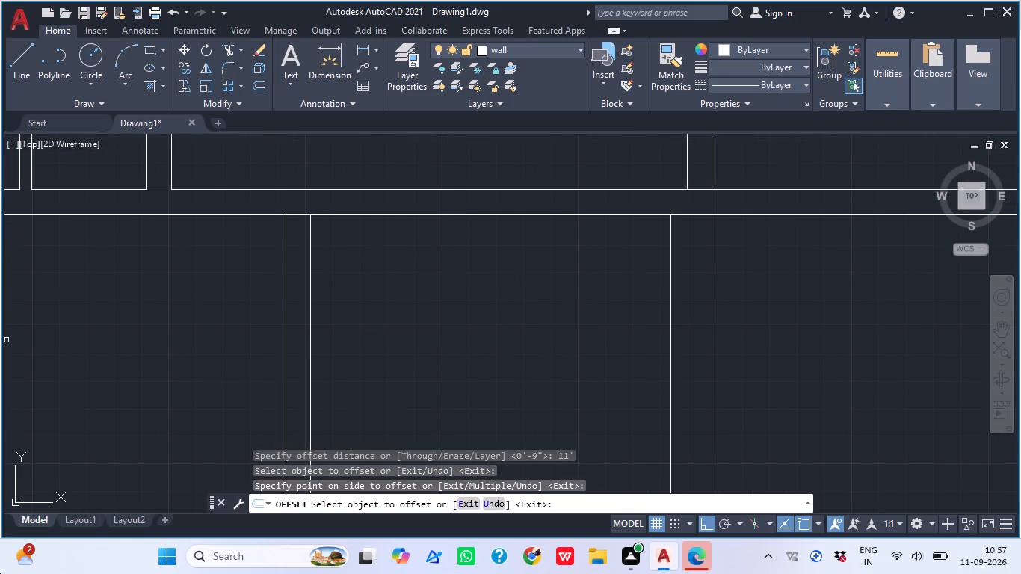
key("Escape")
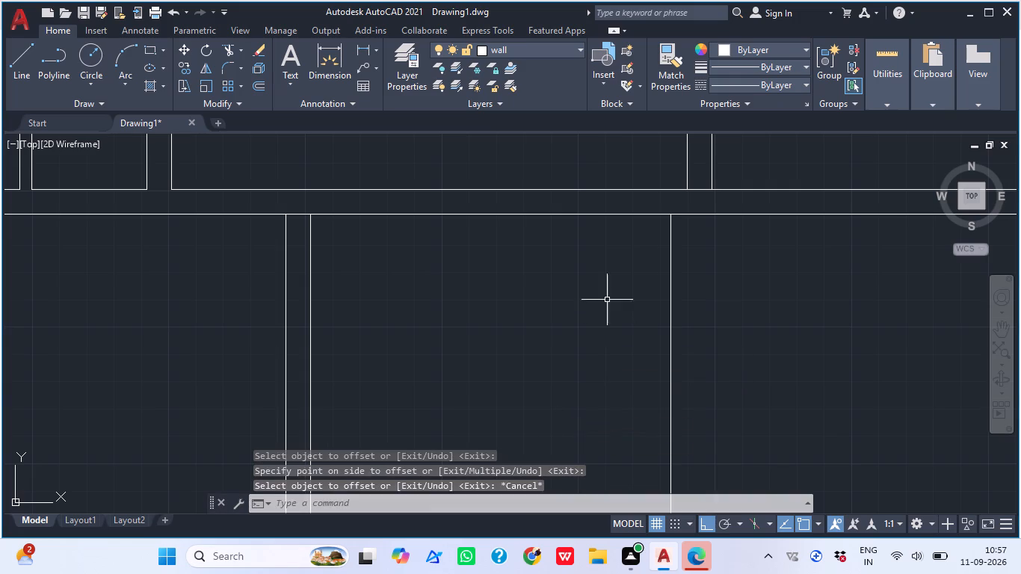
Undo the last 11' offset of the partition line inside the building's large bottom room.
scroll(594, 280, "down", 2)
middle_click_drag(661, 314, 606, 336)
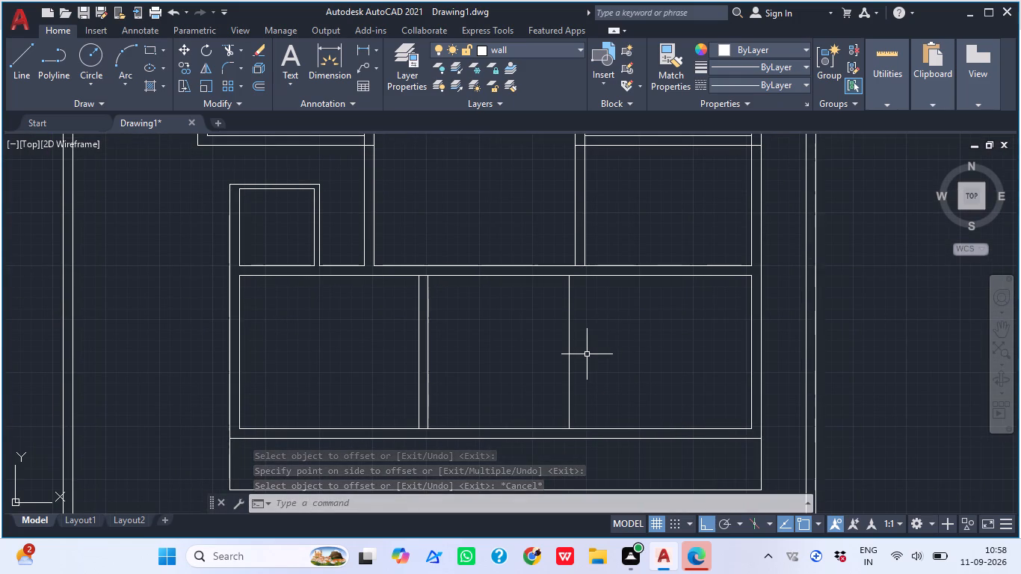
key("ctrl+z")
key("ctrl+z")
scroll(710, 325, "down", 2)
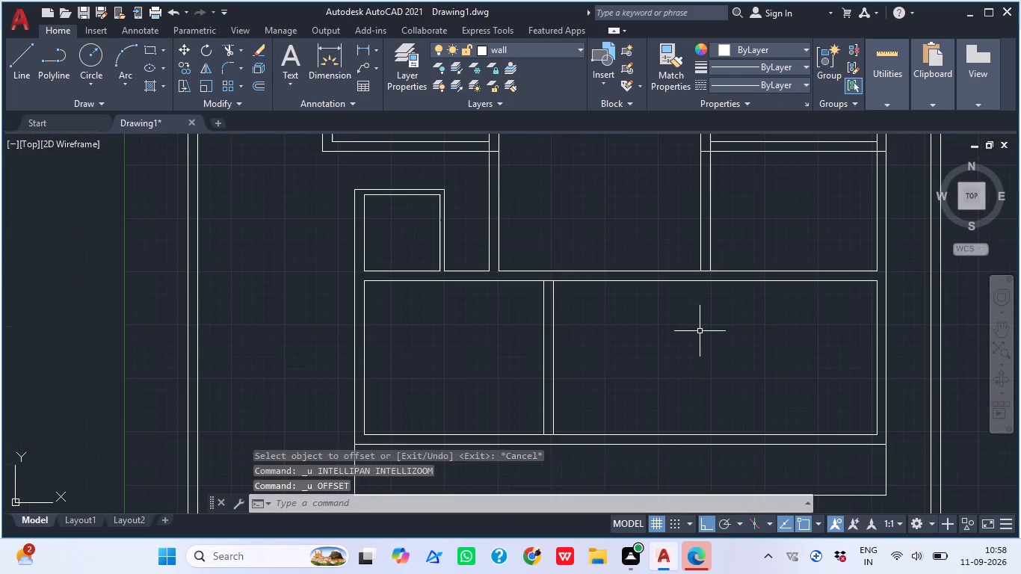
Extend the two wall lines left of the room above down through the large bottom room to its outer bottom wall line.
type("ex")
key("space")
left_click(728, 222)
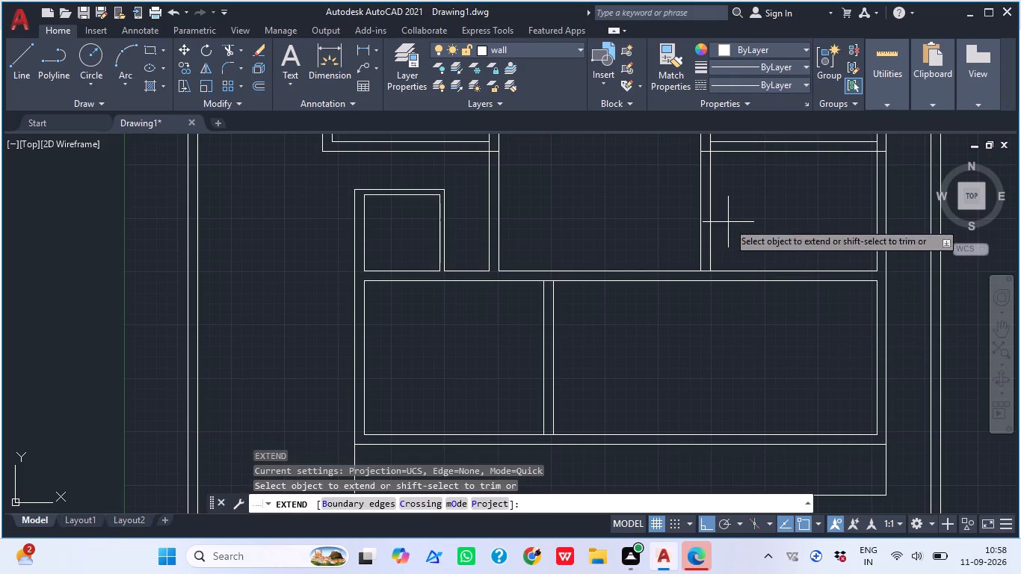
left_click(670, 235)
left_click(746, 236)
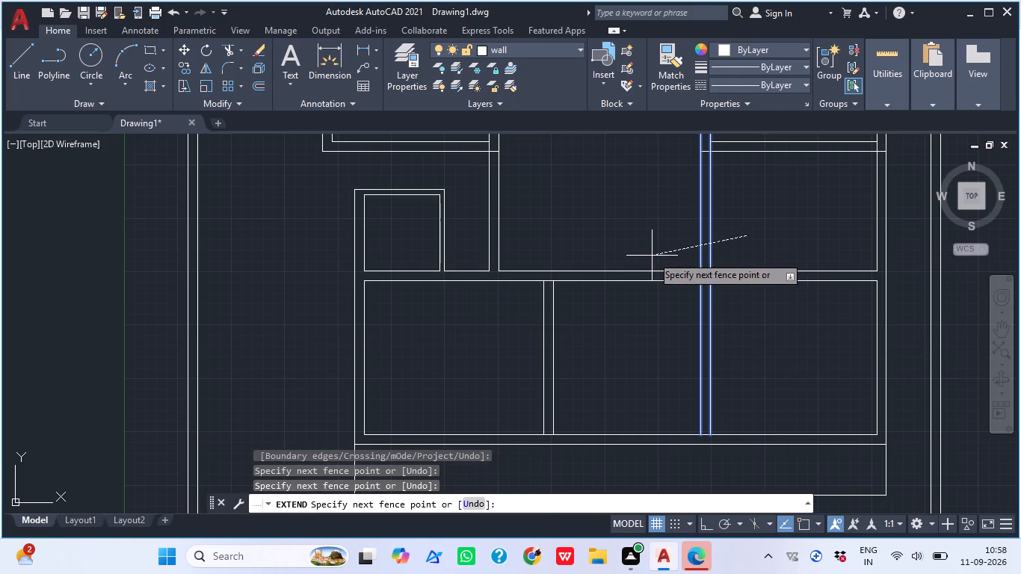
left_click(652, 256)
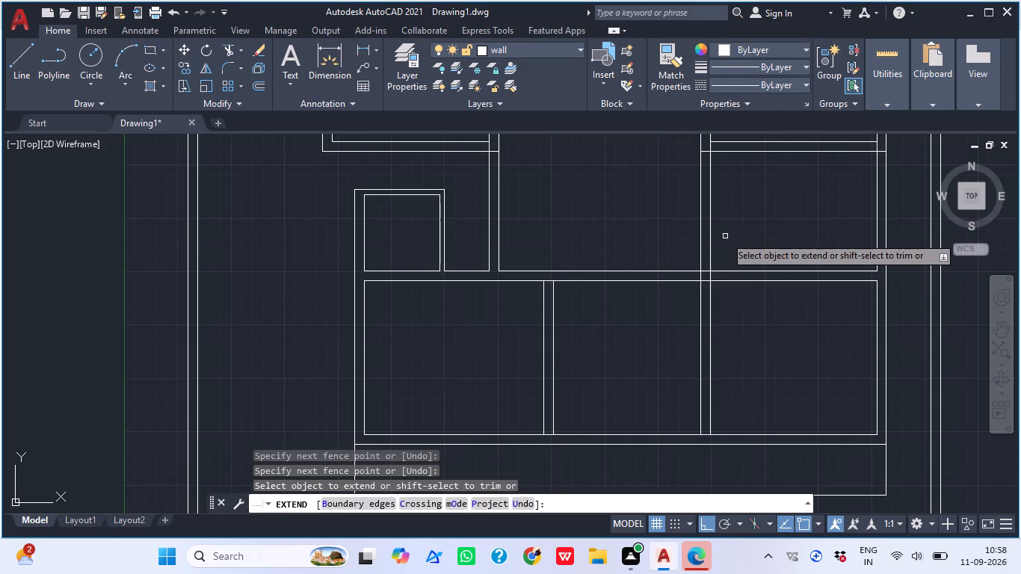
left_click(725, 236)
left_click(690, 233)
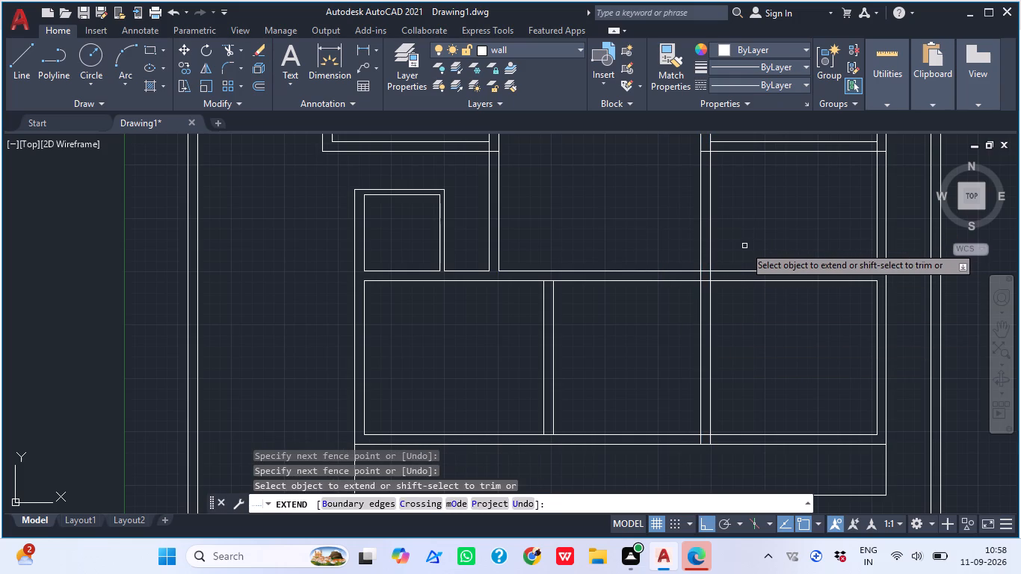
key("Escape")
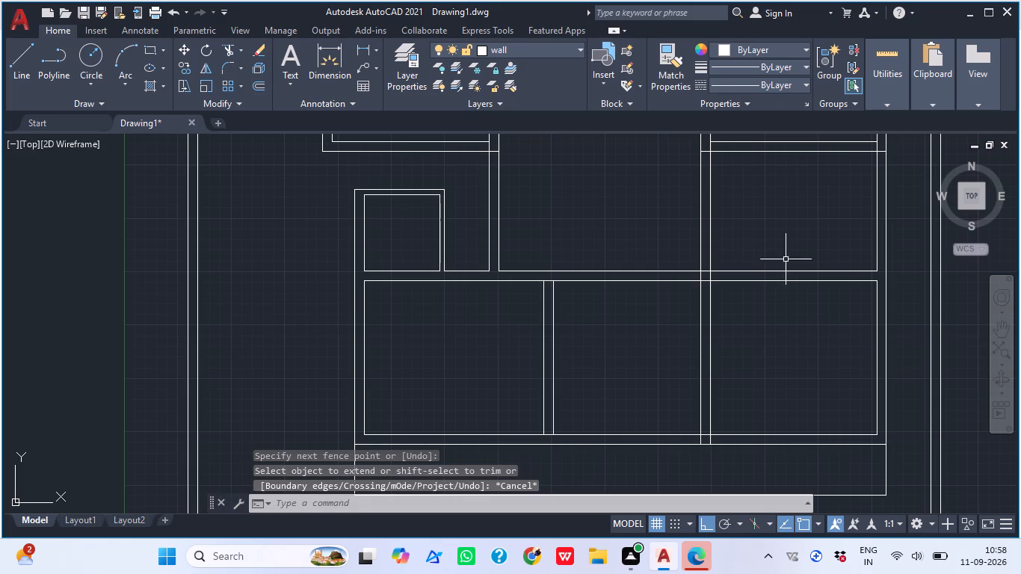
Trim the left extended wall line and the bottom room's upper inner line where they cross at the horizontal wall.
type("tr")
key("space")
scroll(711, 303, "up", 2)
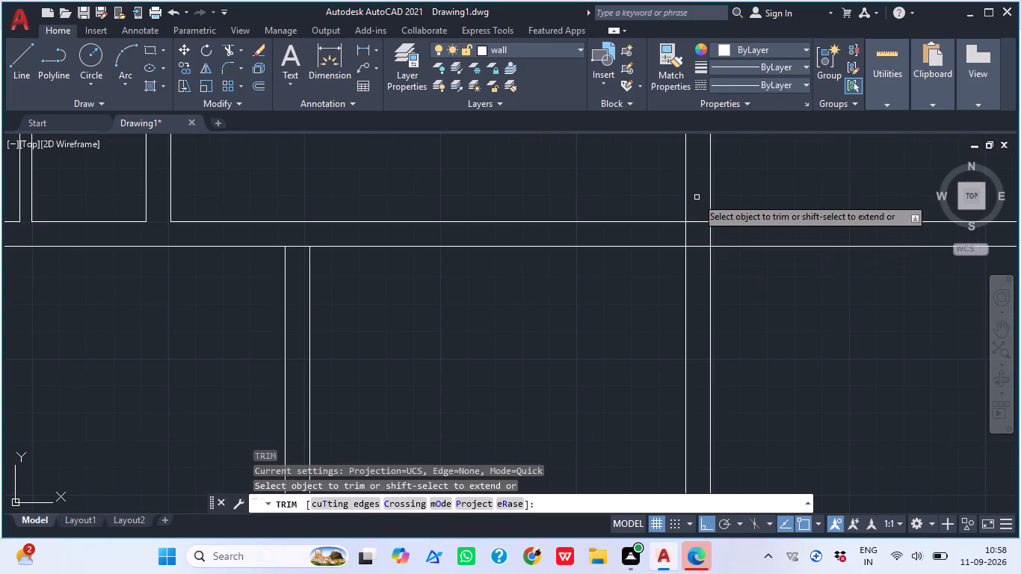
scroll(697, 197, "up", 1)
left_click(656, 252)
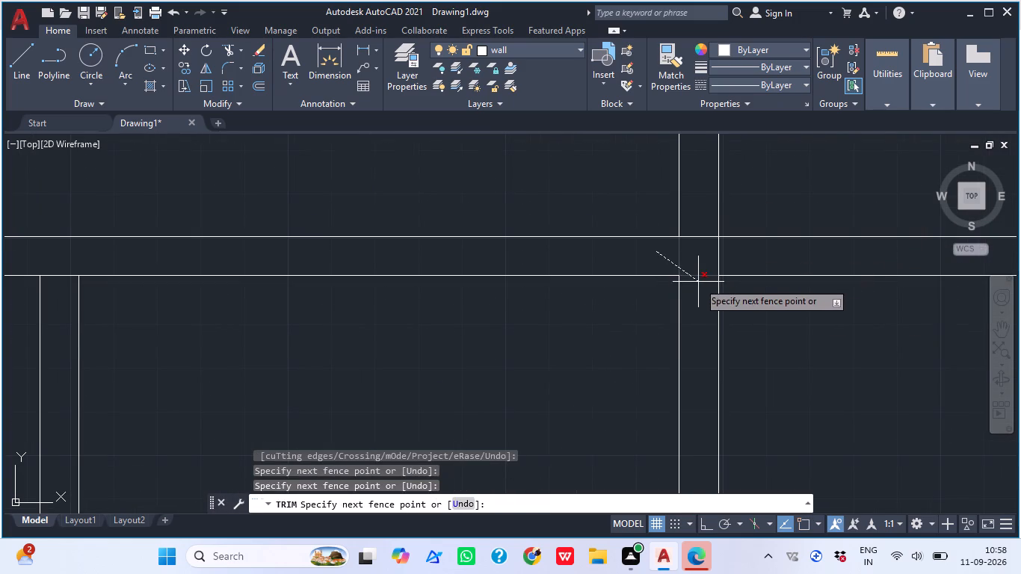
left_click(709, 288)
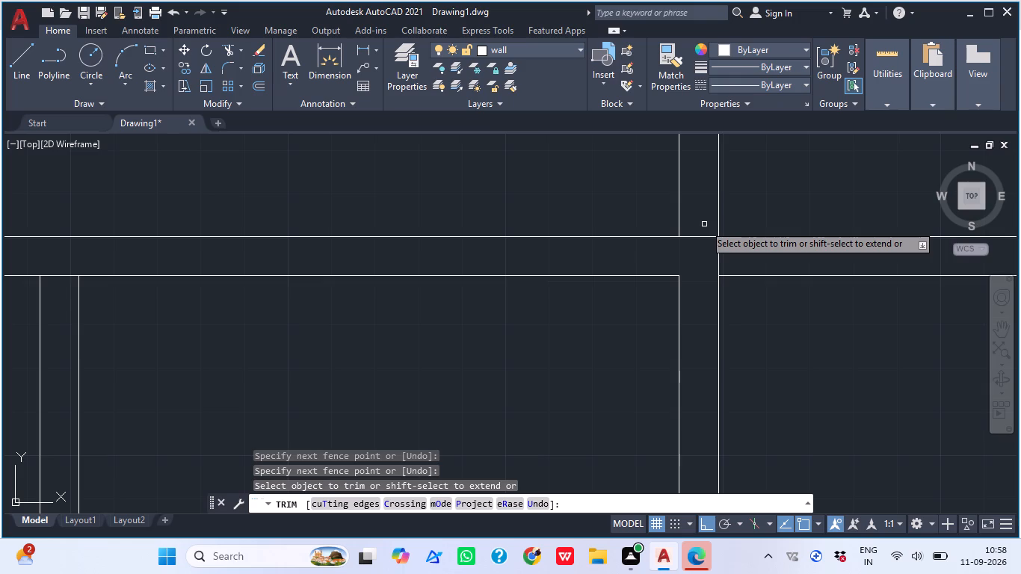
Trim away the two vertical wall lines above the horizontal wall, between the central upper space and the room to its right.
middle_click_drag(679, 294, 667, 297)
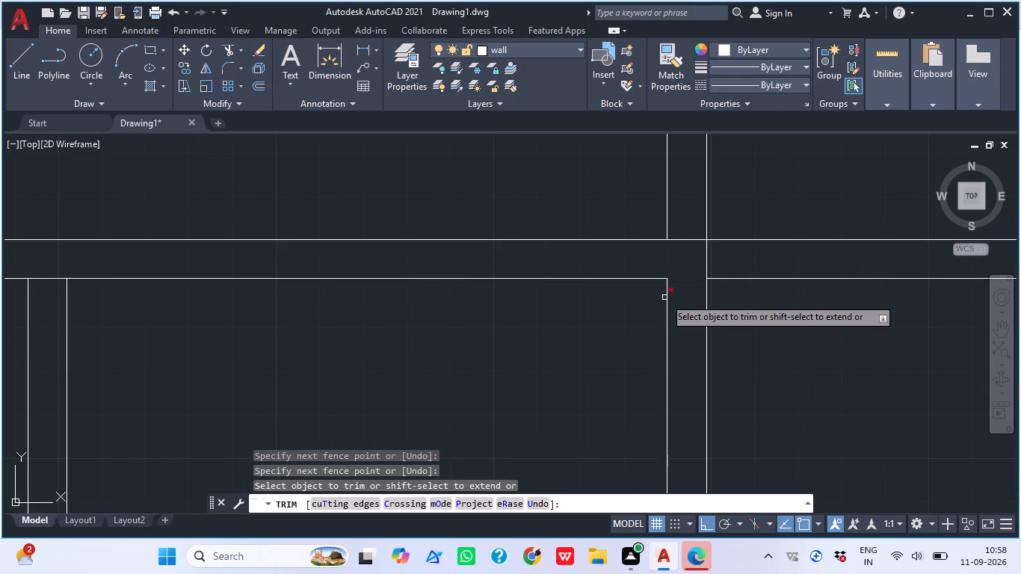
scroll(750, 274, "down", 2)
middle_click_drag(691, 291, 669, 294)
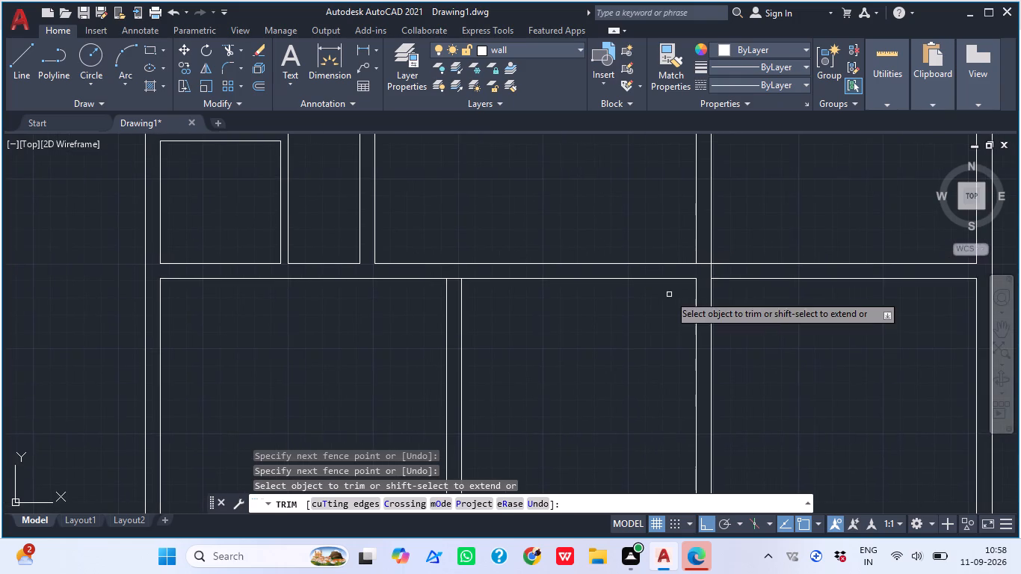
scroll(706, 284, "down", 1)
middle_click_drag(721, 330, 682, 317)
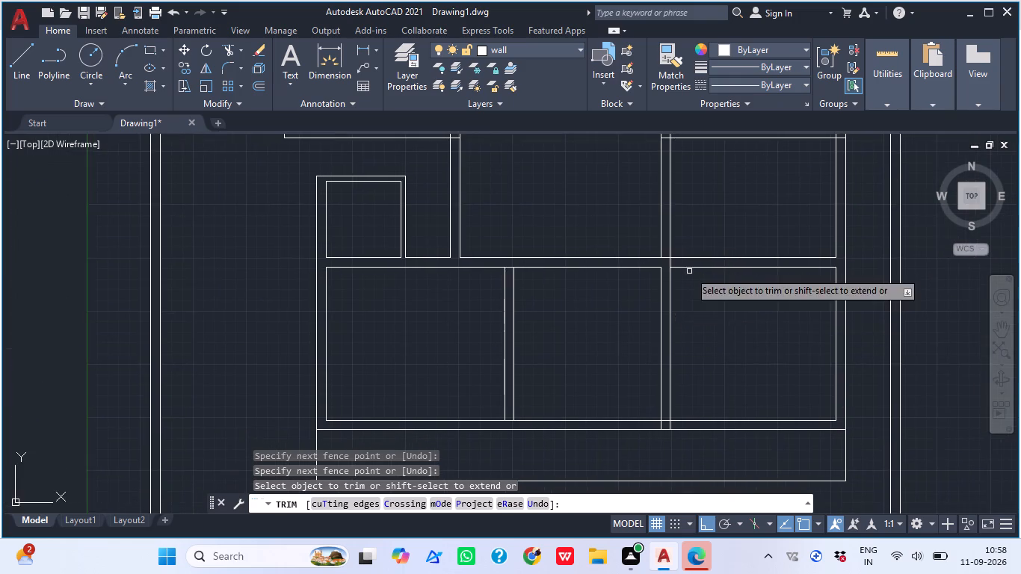
middle_click_drag(692, 330, 686, 392)
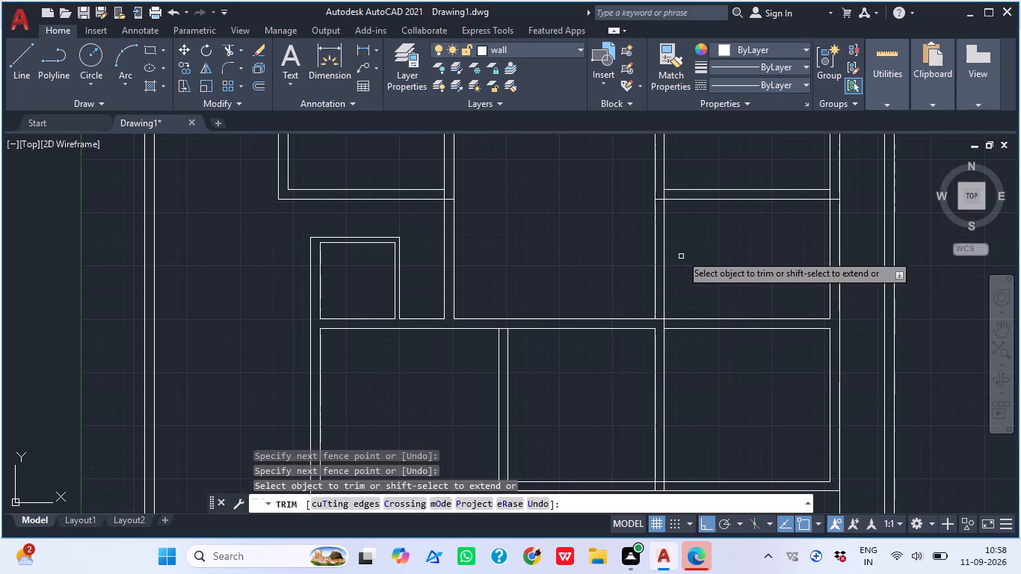
left_click(685, 247)
left_click(619, 250)
Trim the inner bottom wall line between the extended wall lines and the right extended line within the bottom wall's thickness.
scroll(654, 250, "down", 3)
middle_click_drag(667, 309, 658, 302)
scroll(647, 295, "up", 6)
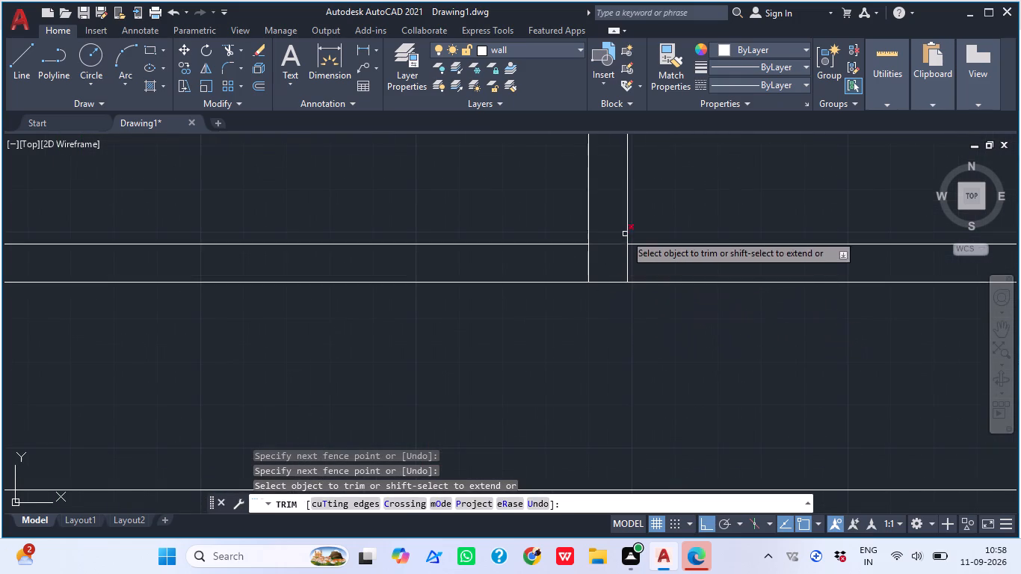
left_click(609, 238)
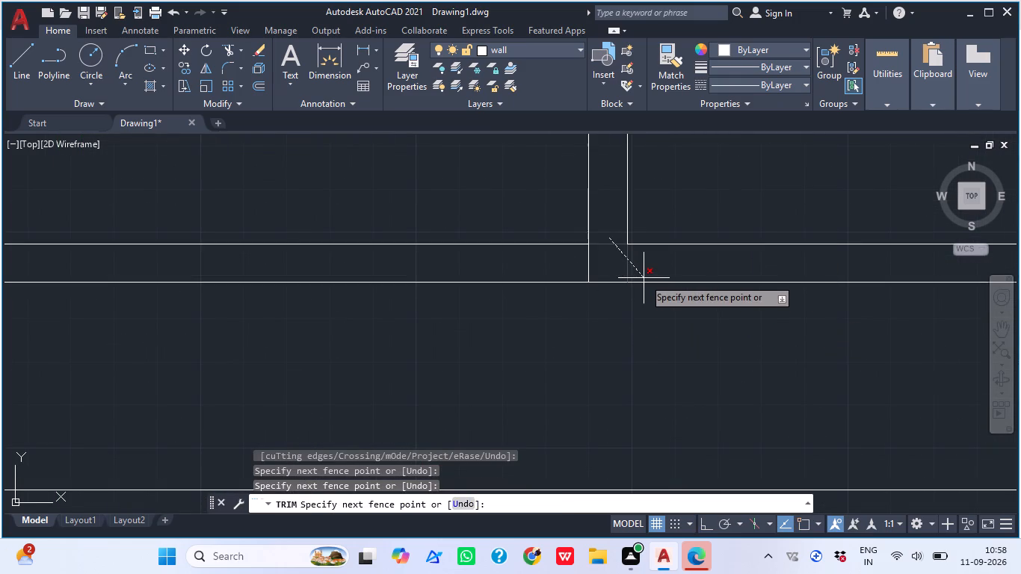
left_click(644, 278)
scroll(644, 278, "down", 3)
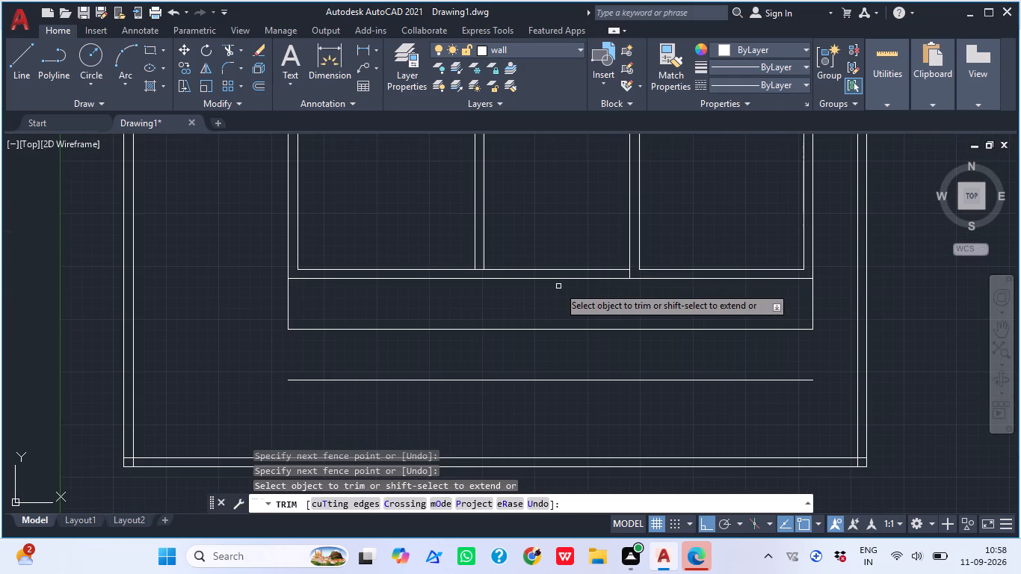
key("Escape")
Extend the left partition wall's two lines down to the building's outer bottom wall line.
type("ex")
key("space")
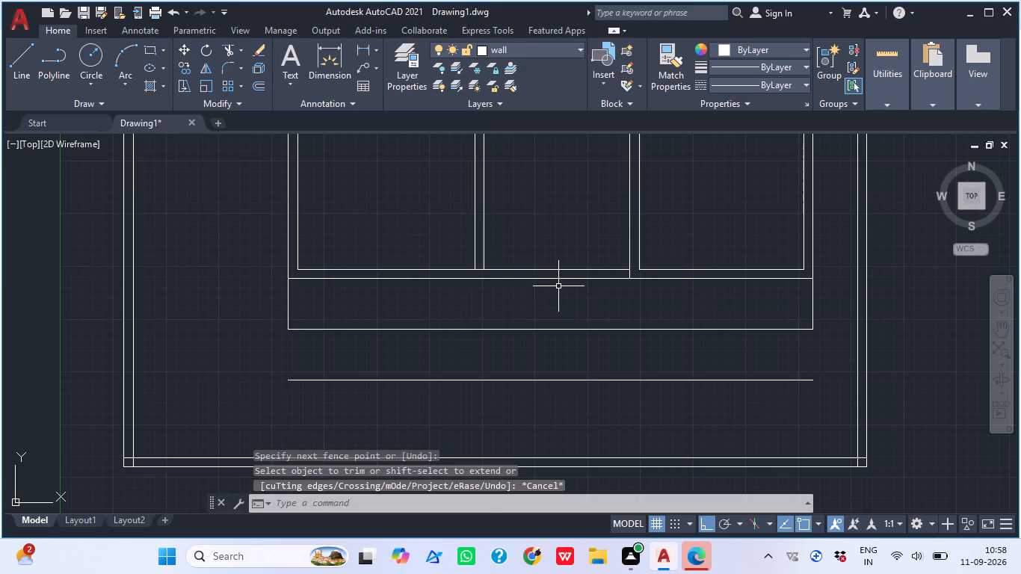
left_click(537, 247)
left_click(447, 229)
key("Escape")
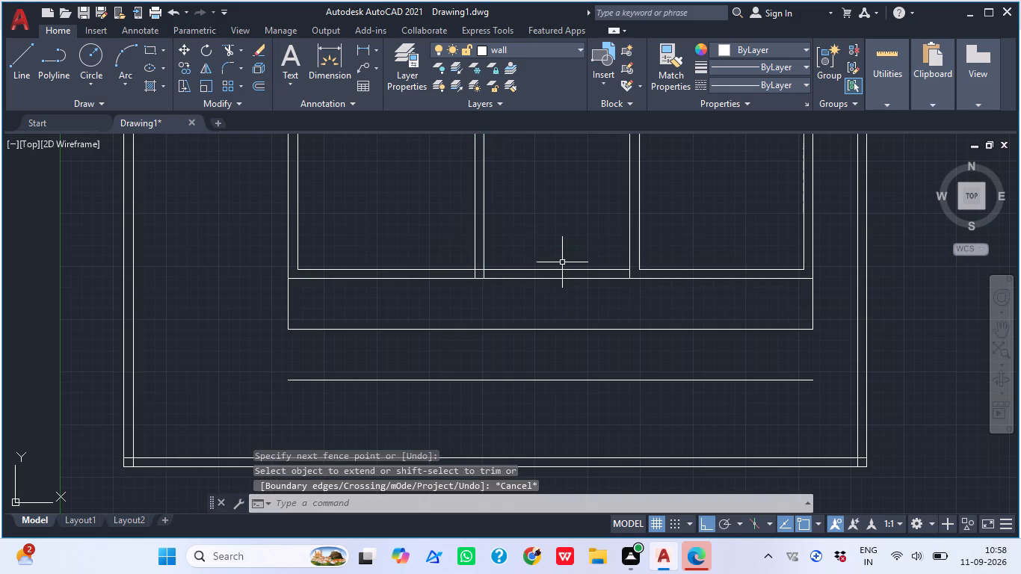
Trim both bottom wall lines between the two partitions to open the front of the middle bottom room.
key("t")
key("r")
key("space")
left_click(567, 250)
left_click(565, 288)
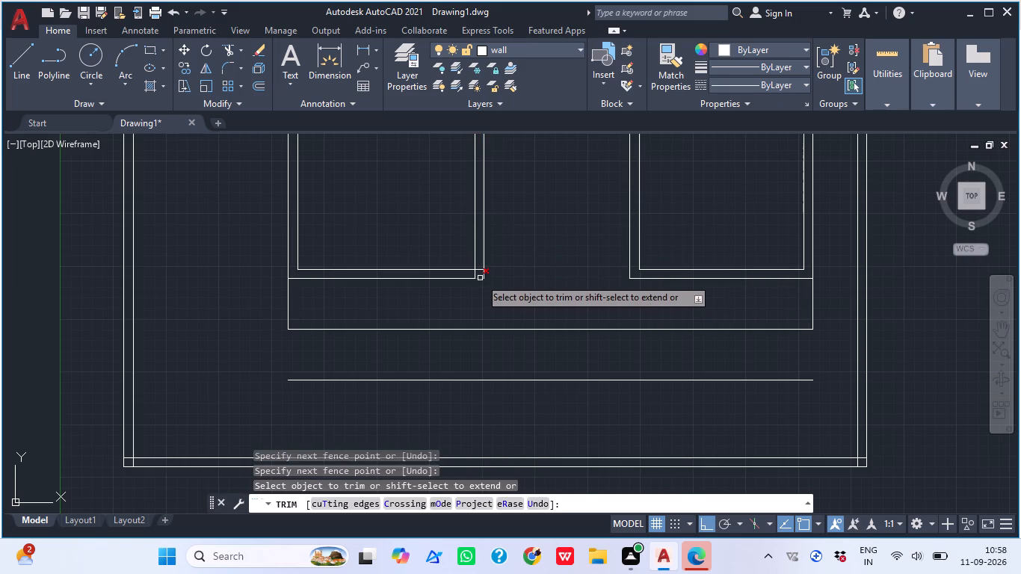
Trim the left partition's left line between the inner and outer bottom wall lines.
scroll(488, 281, "up", 3)
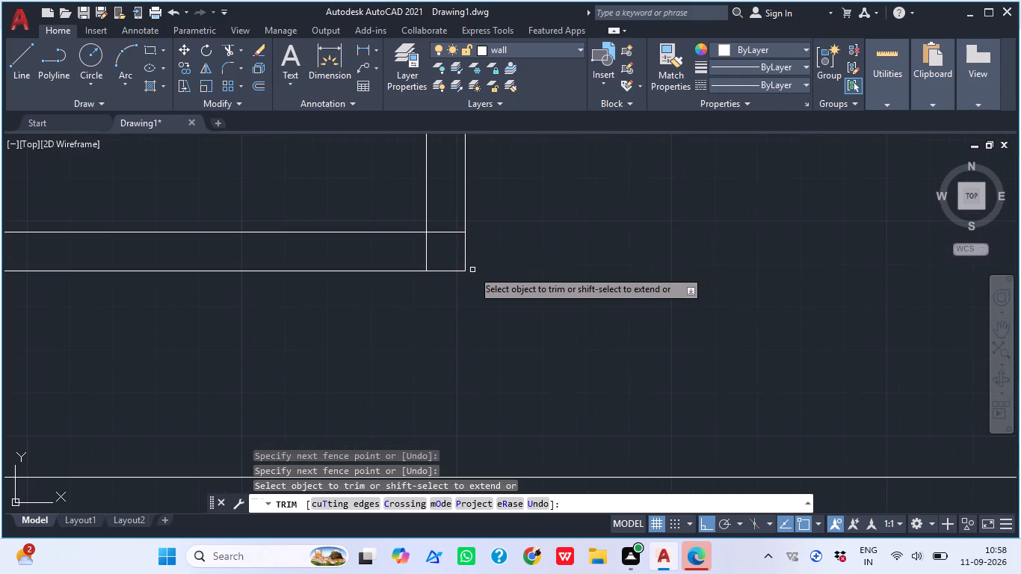
left_click(408, 263)
left_click(437, 254)
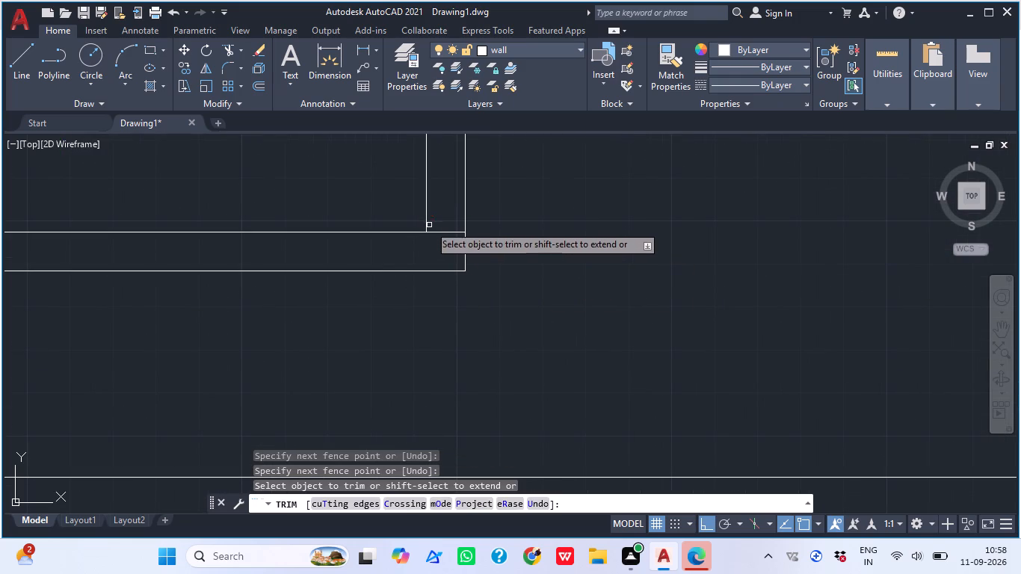
middle_click_drag(486, 253, 458, 340)
scroll(459, 297, "down", 2)
key("Escape")
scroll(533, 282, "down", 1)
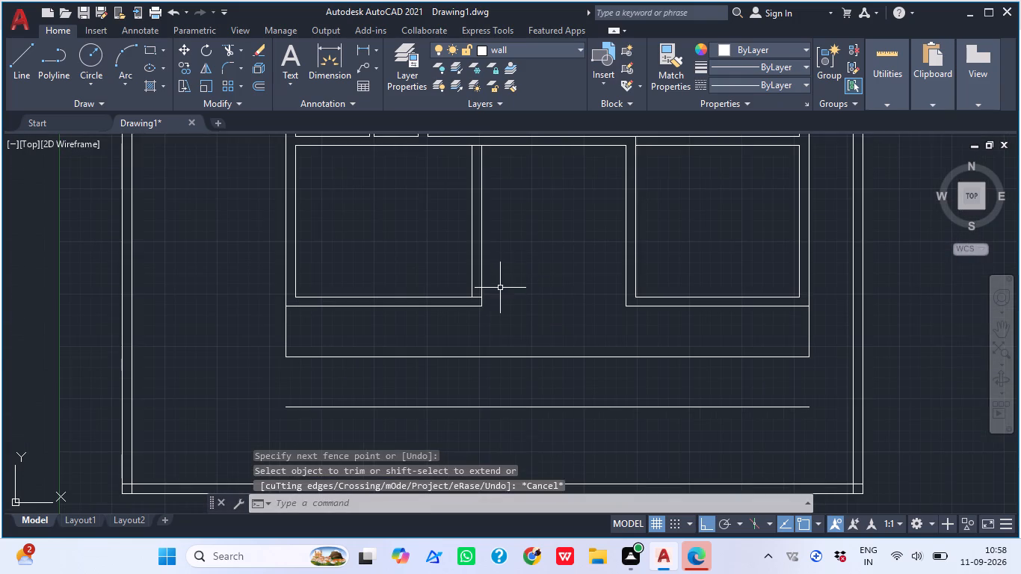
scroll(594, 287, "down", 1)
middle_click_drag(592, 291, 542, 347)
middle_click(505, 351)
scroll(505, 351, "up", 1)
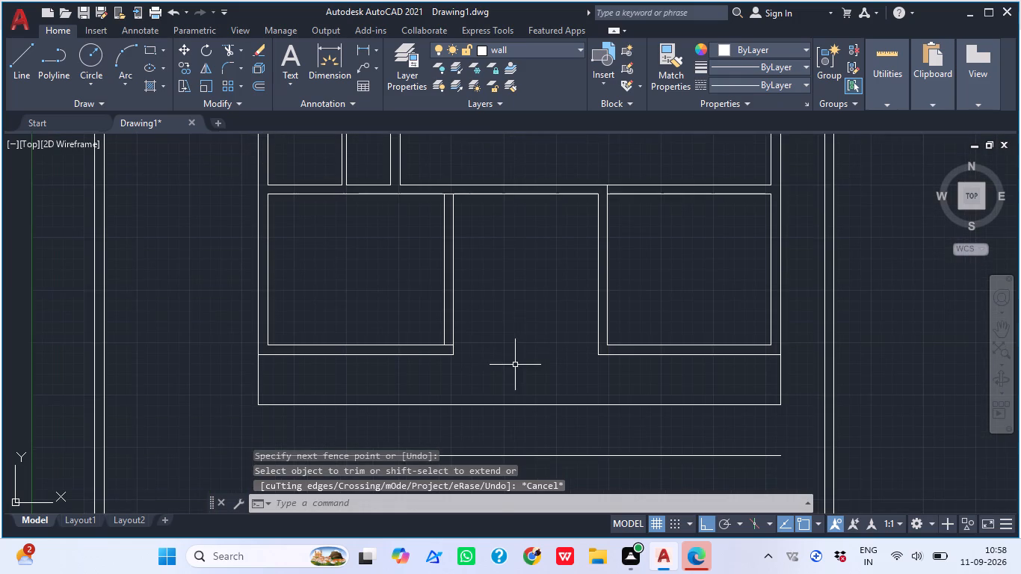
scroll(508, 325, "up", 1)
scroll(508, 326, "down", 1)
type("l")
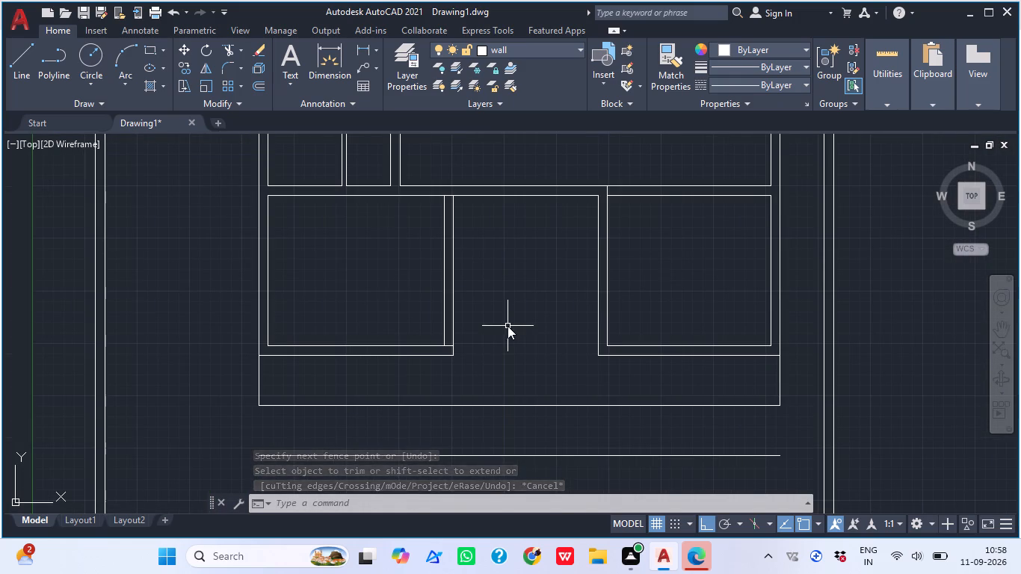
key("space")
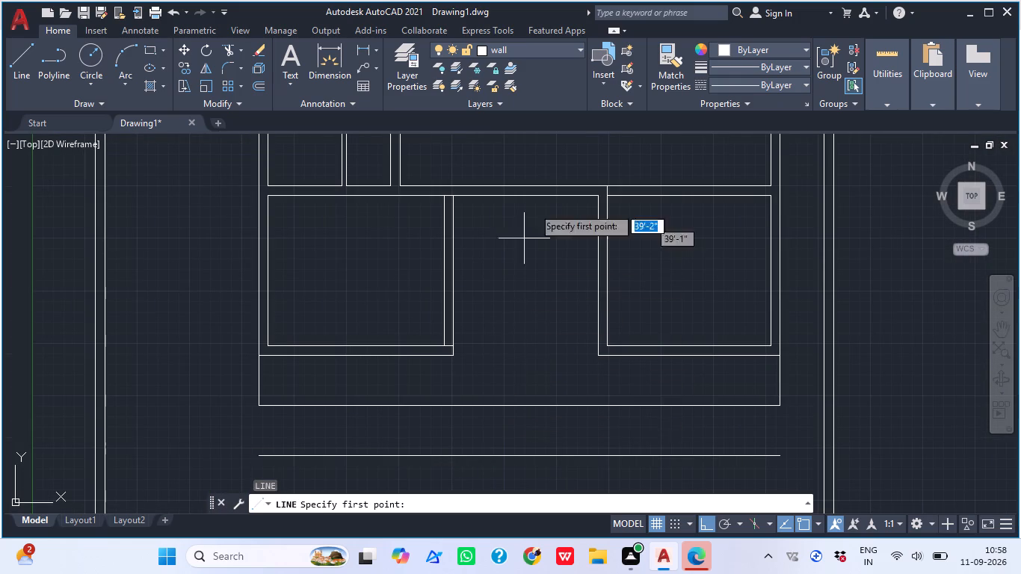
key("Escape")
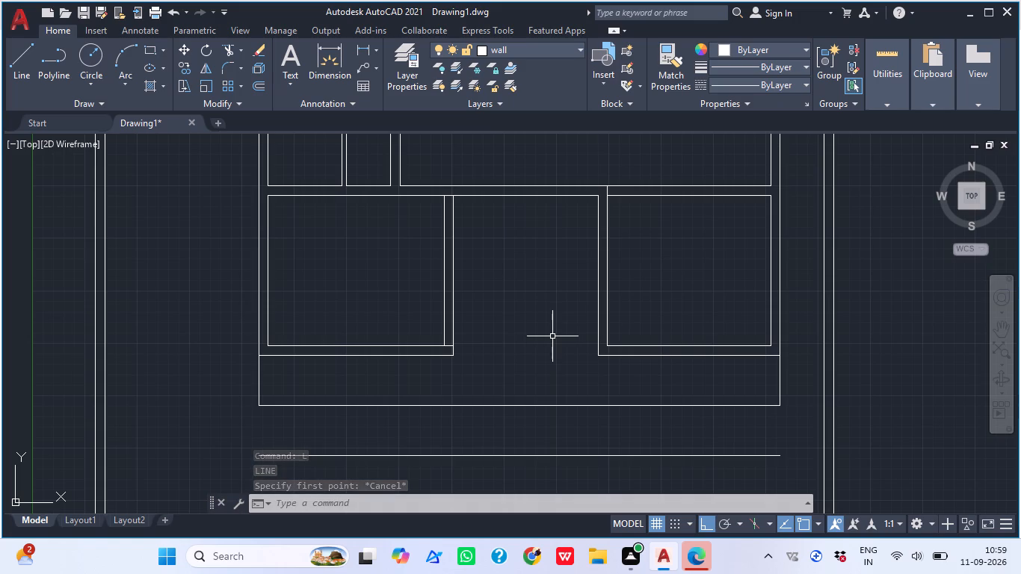
Draw a line from the front strip's lower-left corner 17'9" to the right, then about 4' up to the bottom wall's level.
type("l")
key("space")
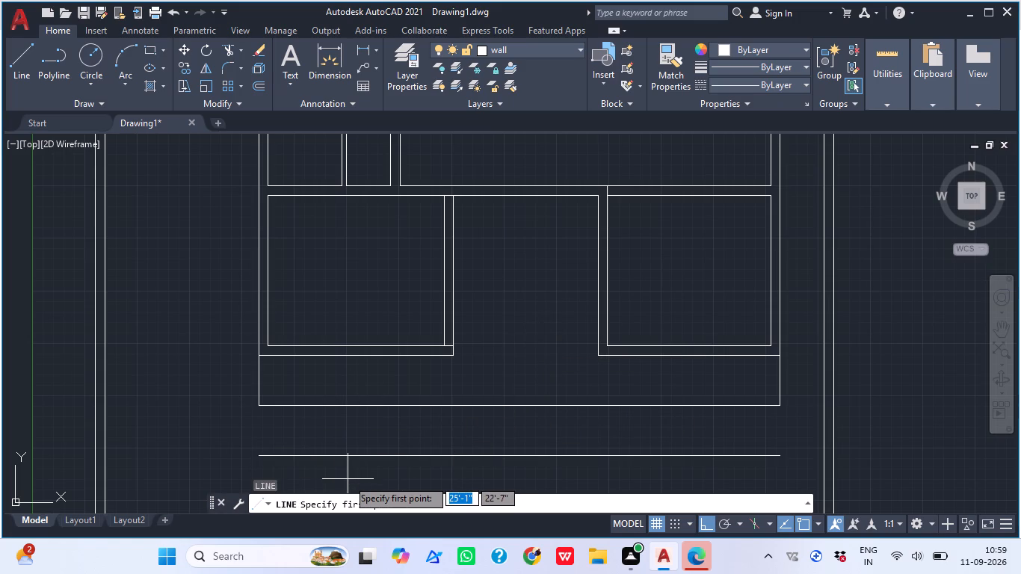
left_click(255, 407)
type("17'9\"")
key("Return")
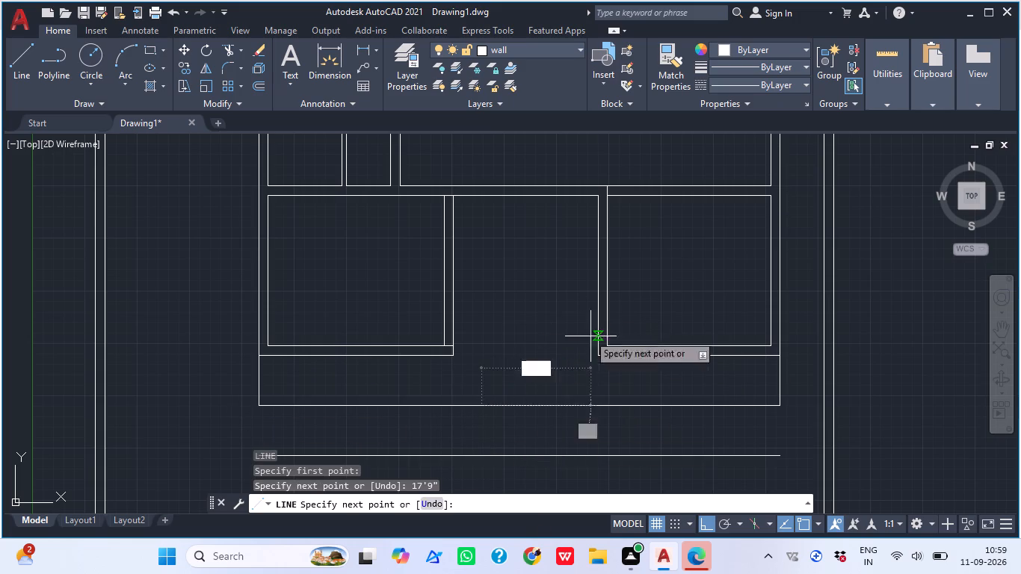
left_click(450, 355)
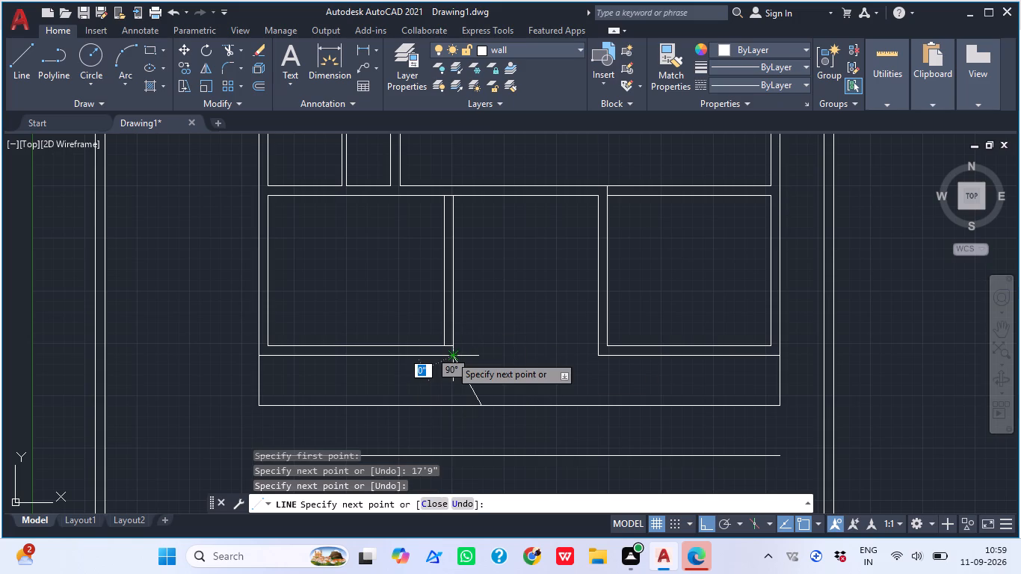
key("ctrl+z")
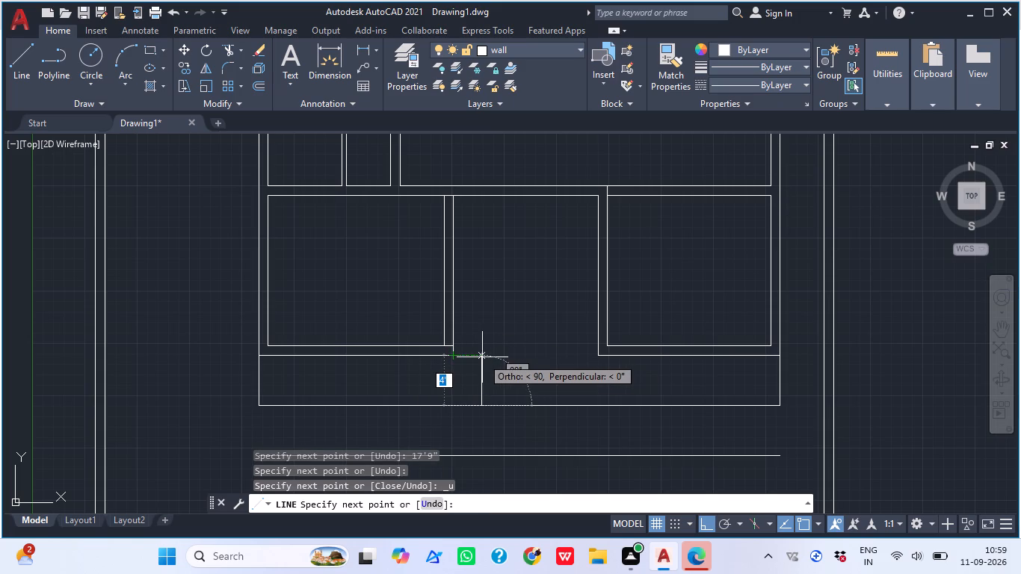
left_click(482, 357)
key("Escape")
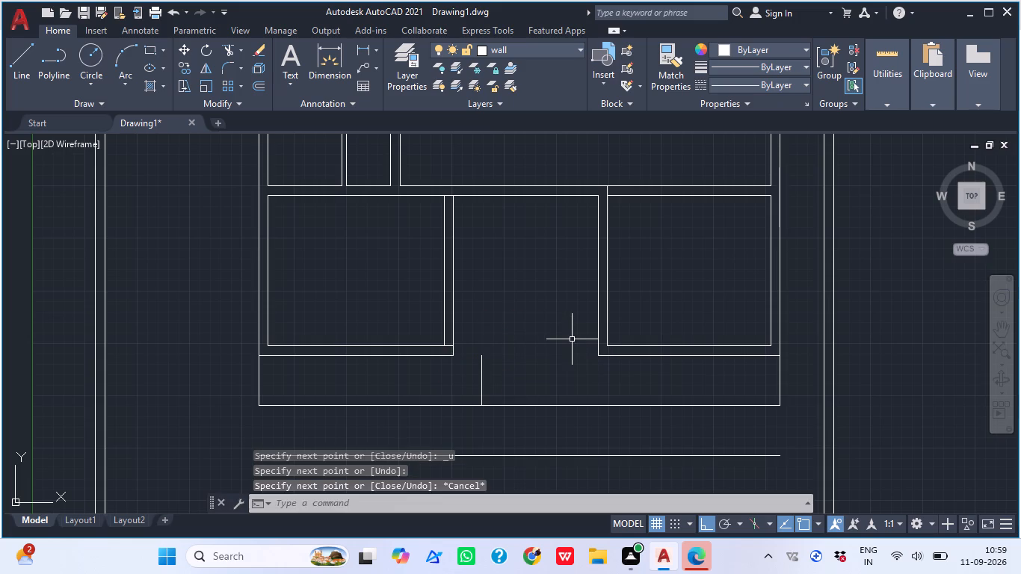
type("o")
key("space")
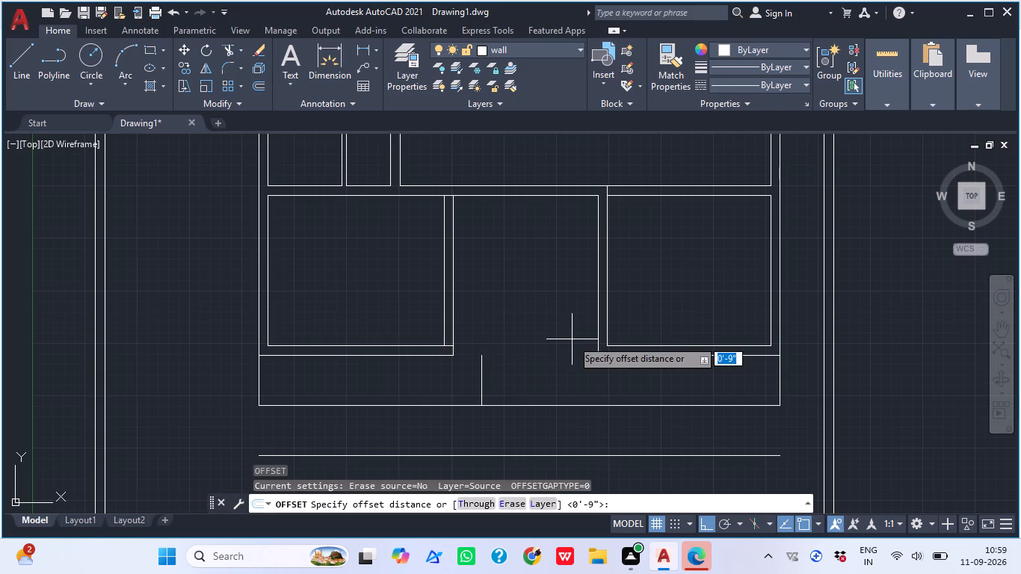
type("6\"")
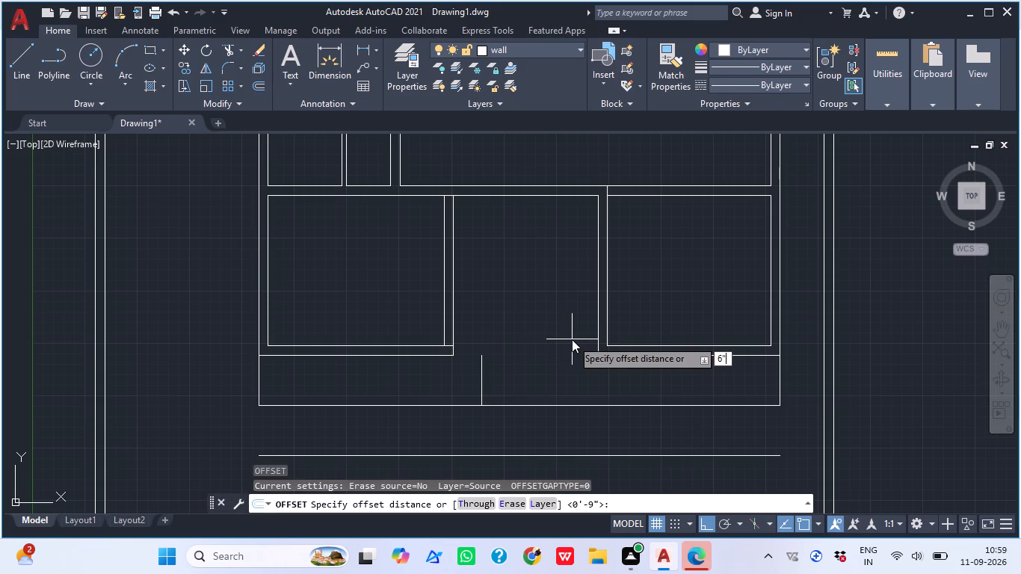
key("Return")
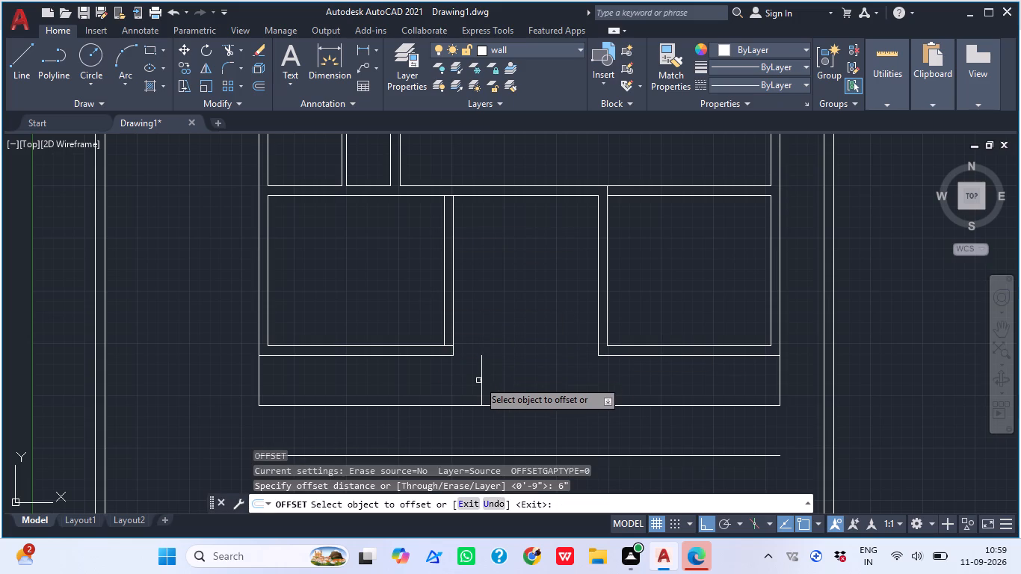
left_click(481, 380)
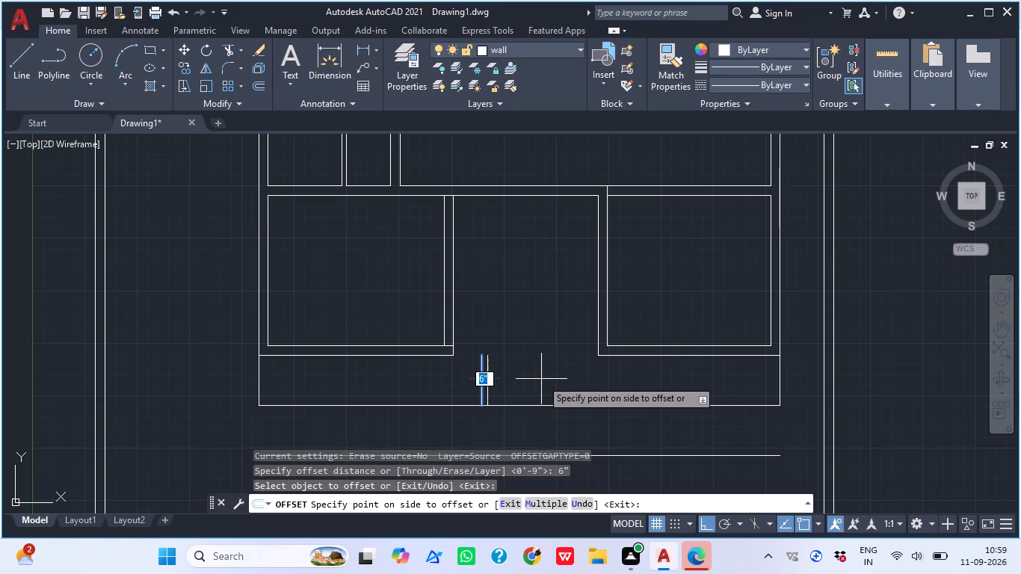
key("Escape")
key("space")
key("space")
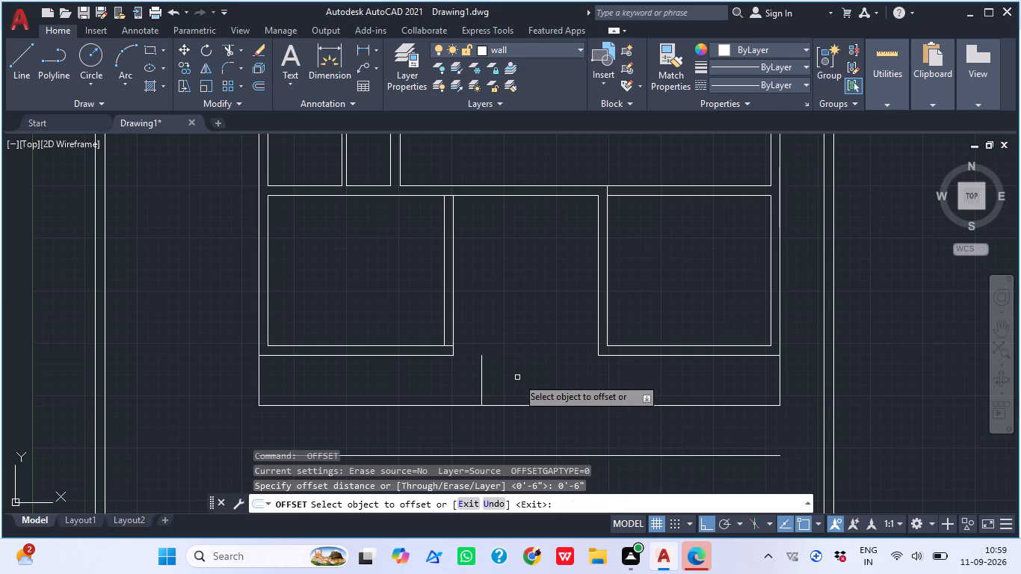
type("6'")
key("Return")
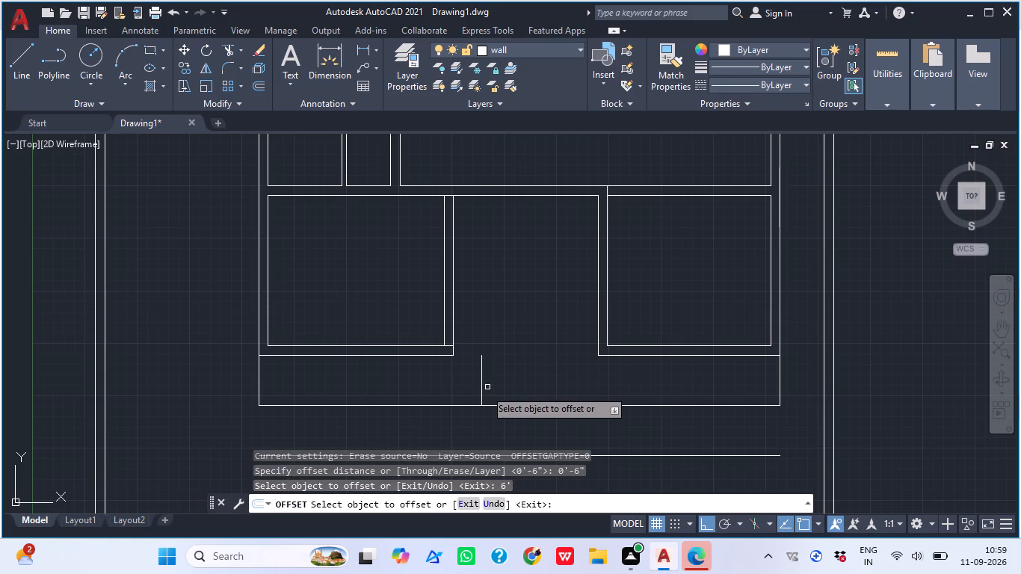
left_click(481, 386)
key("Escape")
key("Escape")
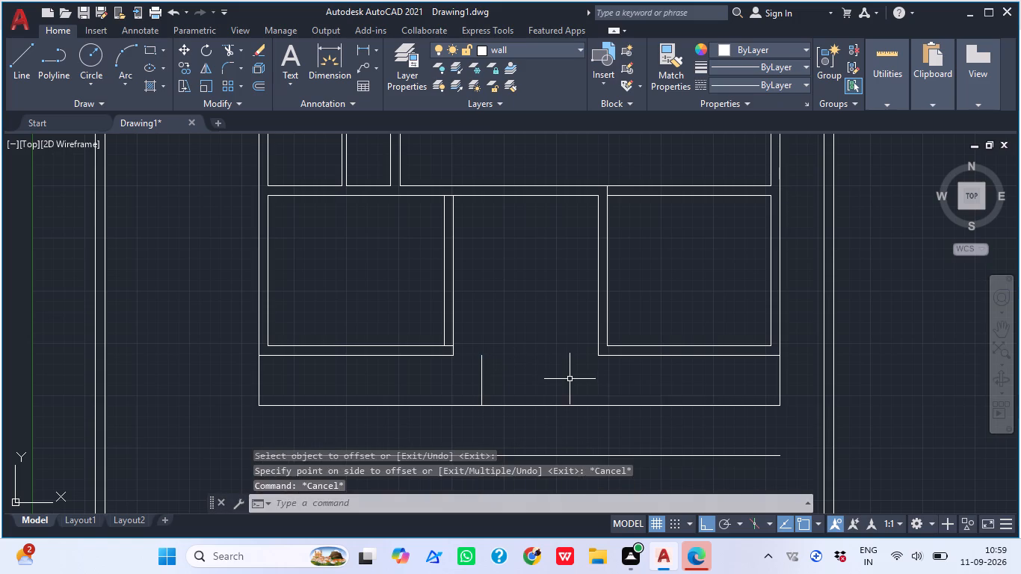
Offset the short vertical line in the front strip 6' to the right.
key("space")
type("6'")
key("Return")
scroll(519, 368, "up", 1)
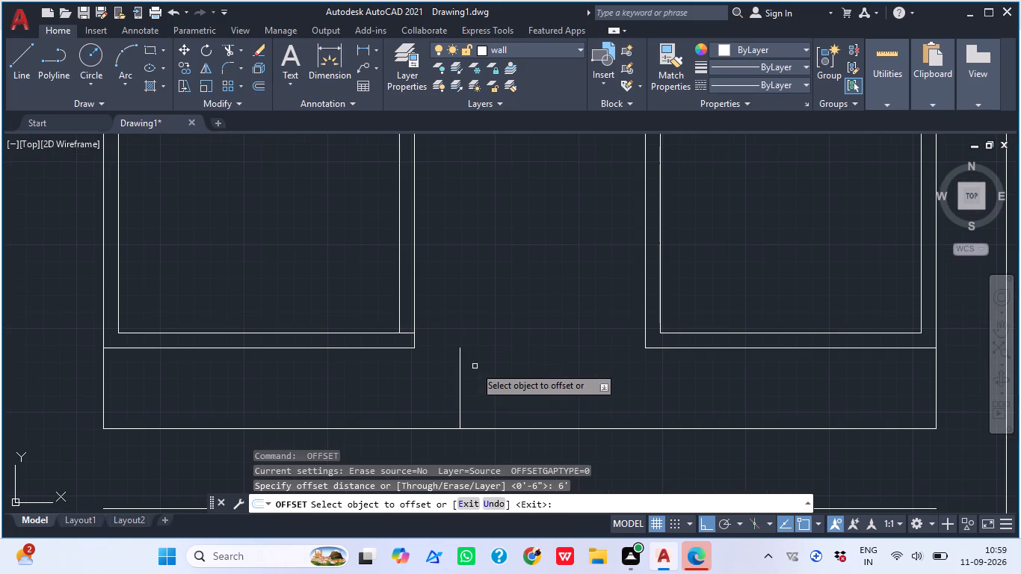
left_click(460, 383)
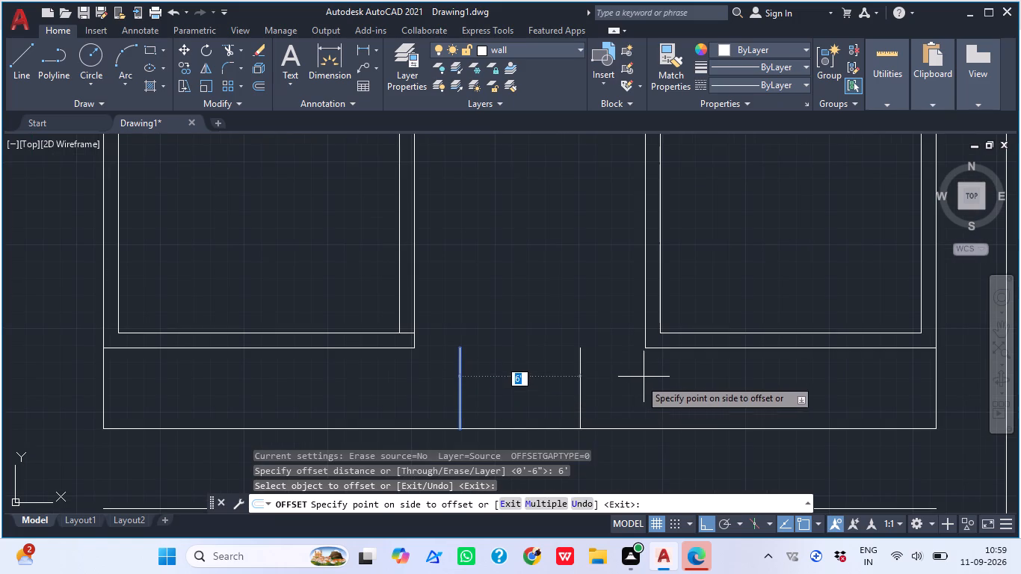
left_click(646, 377)
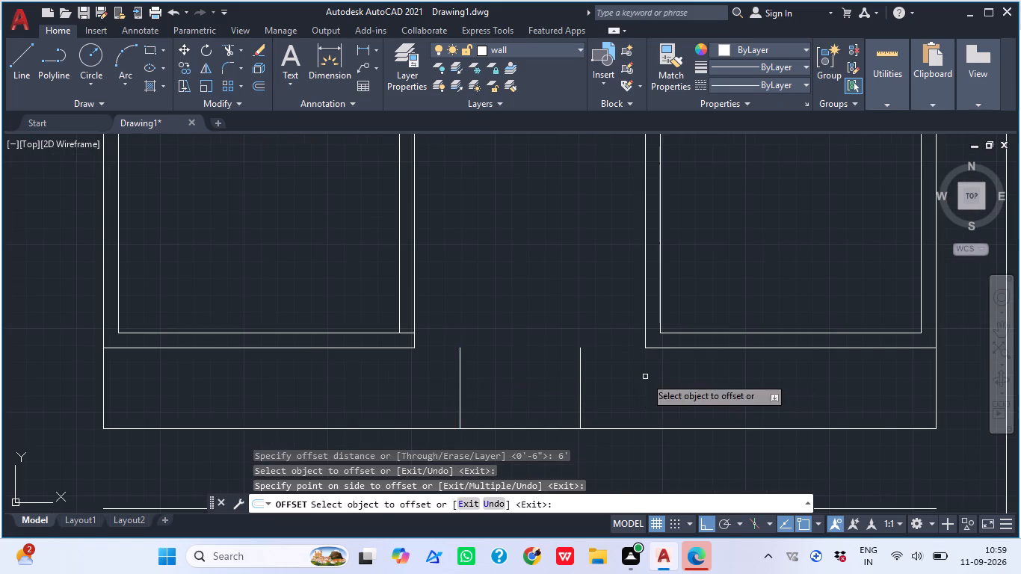
key("Escape")
Extend the outer bottom wall lines on both sides of the front opening to the two short vertical lines.
scroll(602, 357, "down", 2)
middle_click_drag(616, 369, 576, 378)
scroll(509, 354, "up", 2)
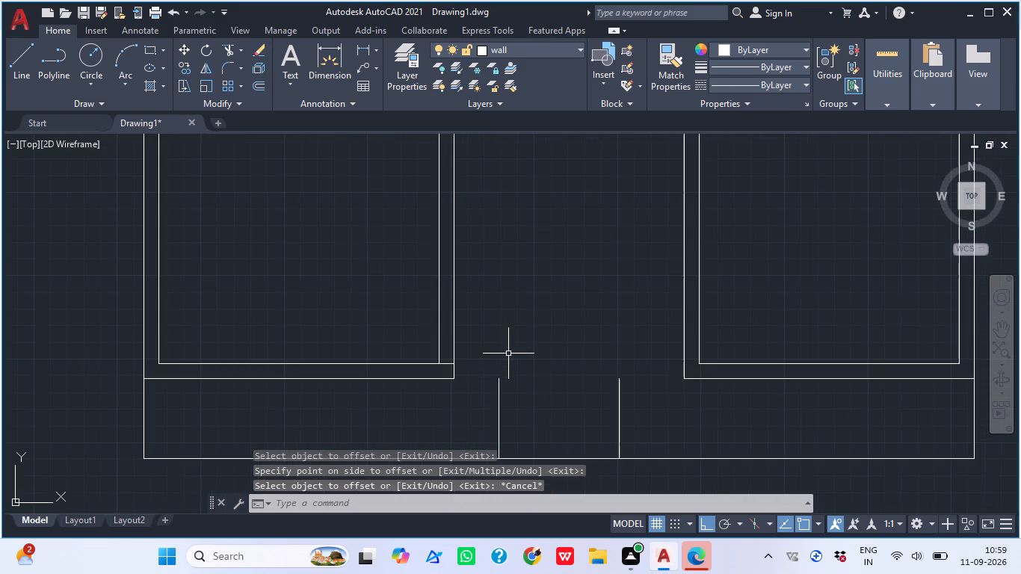
type("ex")
key("space")
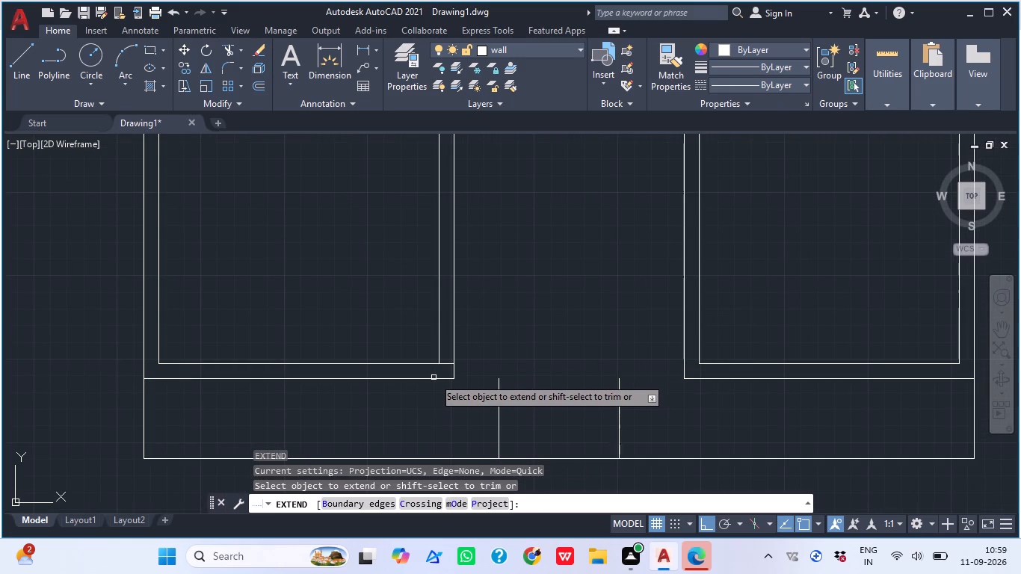
left_click(433, 377)
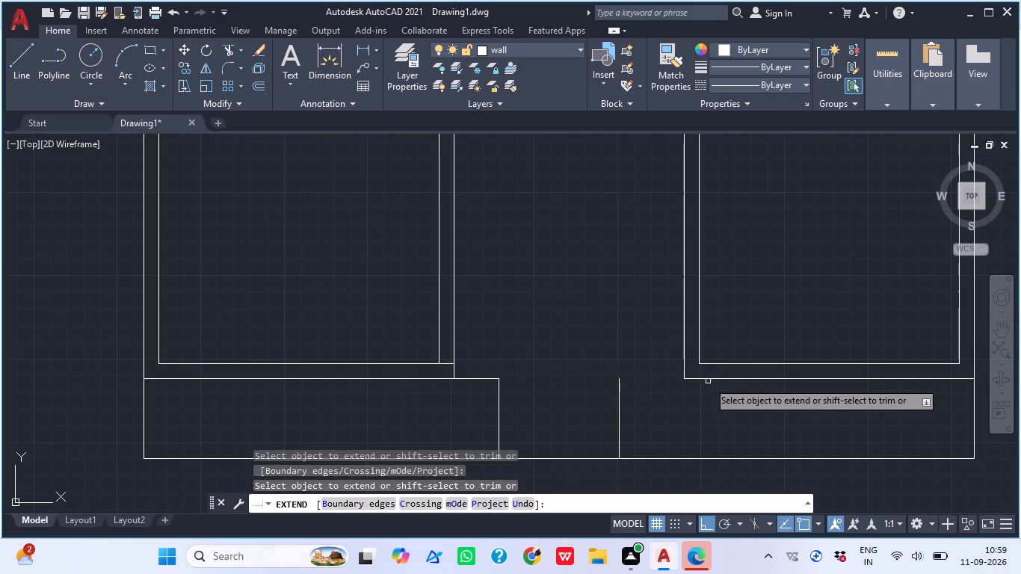
left_click(706, 380)
key("Escape")
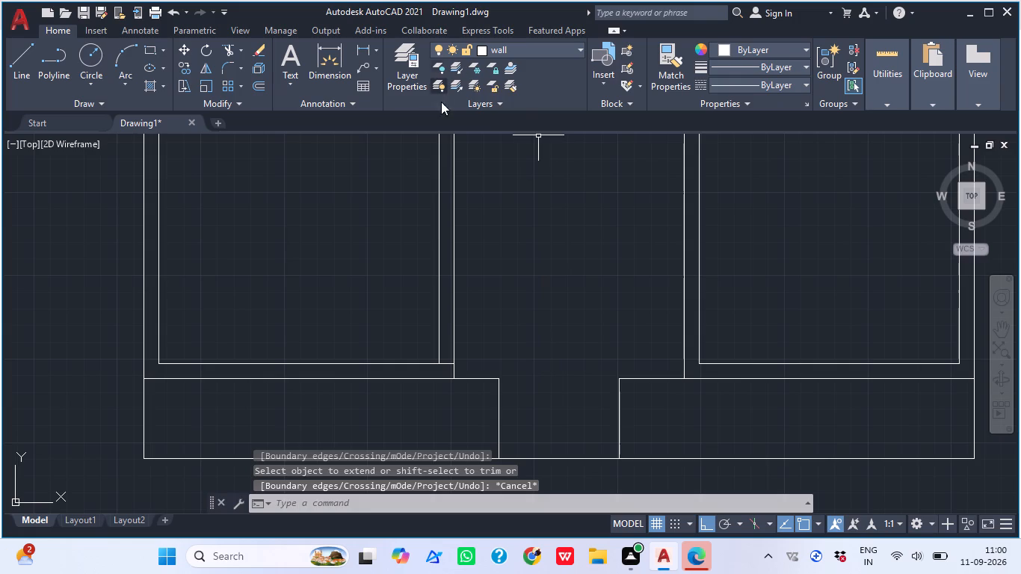
Move the front strip's full-width bottom line 1' up towards the building.
scroll(469, 102, "down", 2)
scroll(531, 321, "down", 2)
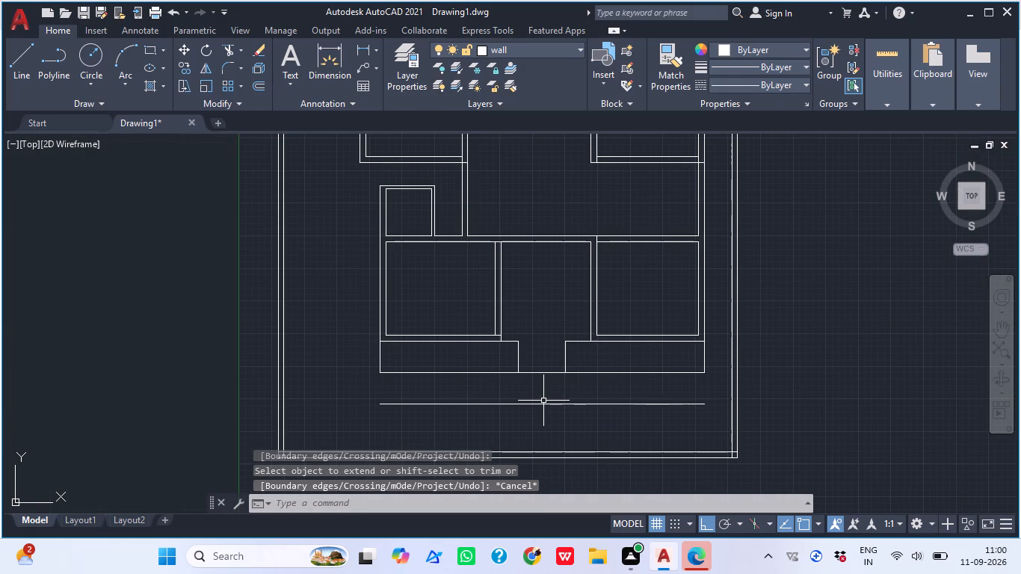
scroll(601, 386, "up", 2)
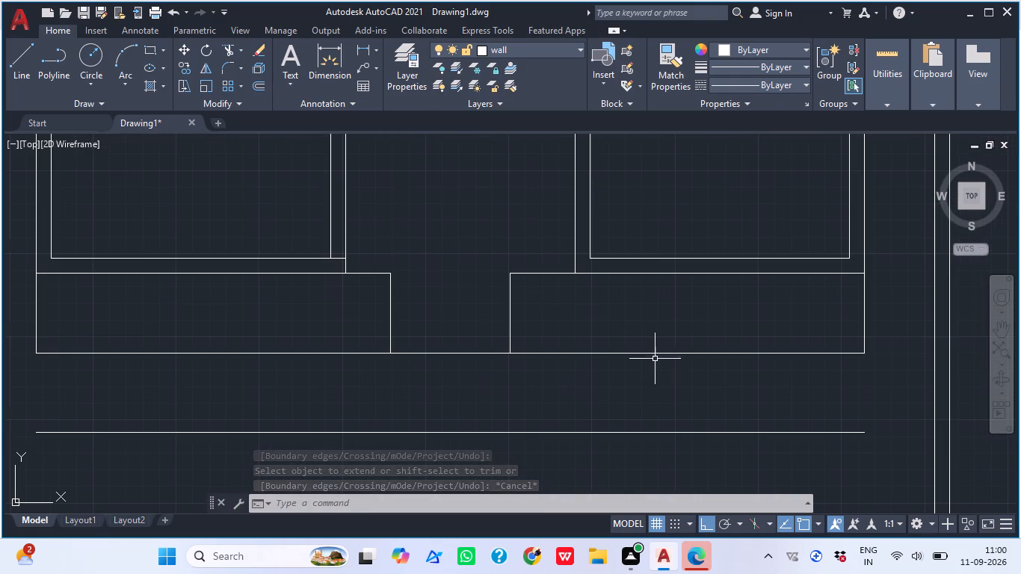
left_click(649, 355)
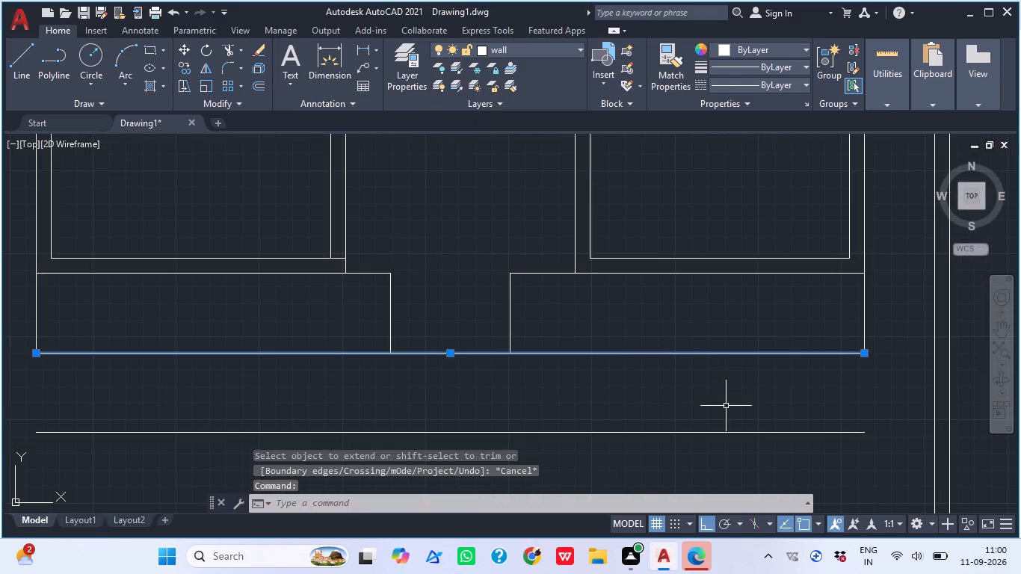
type("m")
key("space")
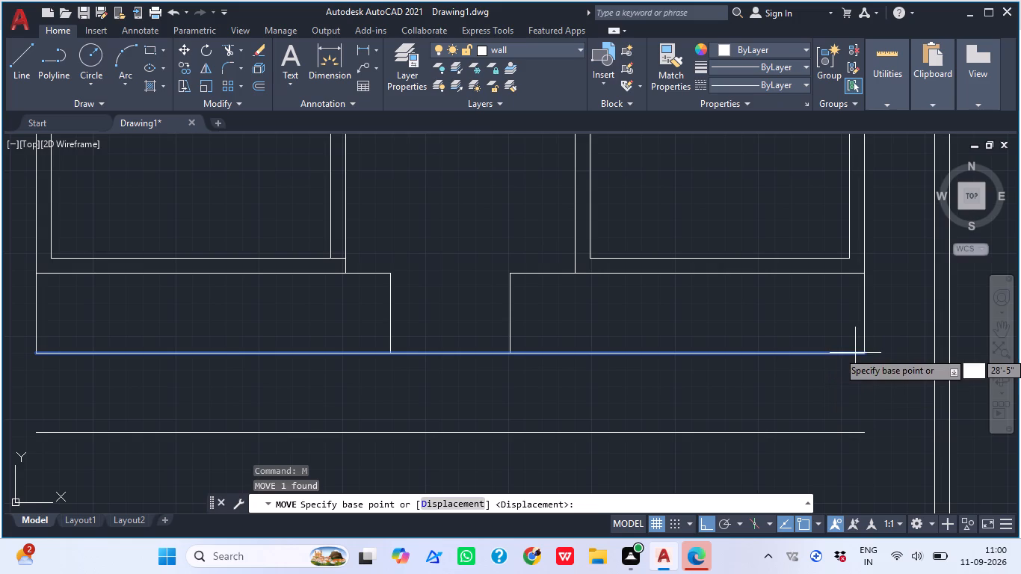
left_click(860, 351)
type("1'")
key("Return")
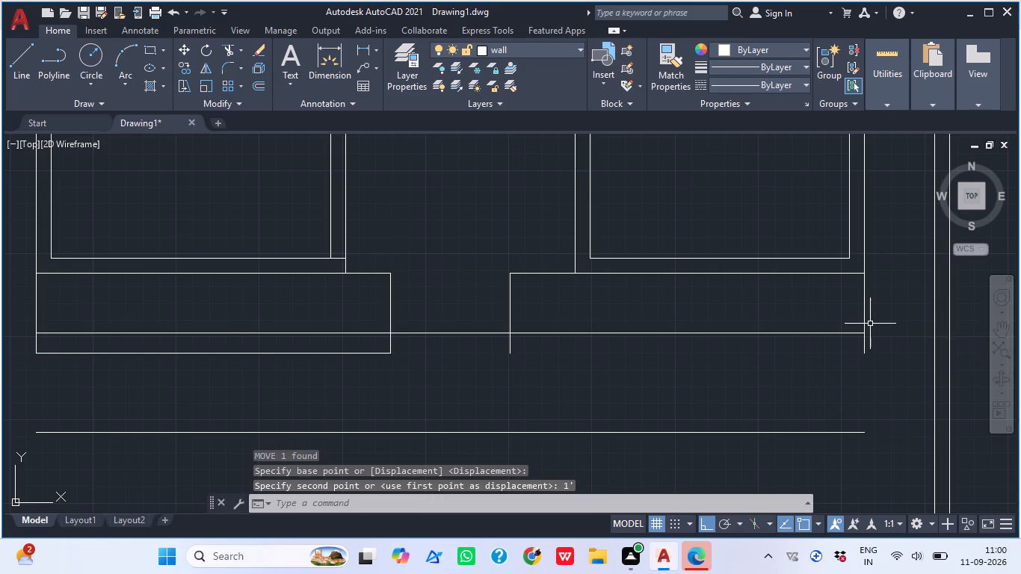
key("Escape")
Trim the leftover lower line on the left and the four vertical line ends below the moved front line.
type("tr")
key("space")
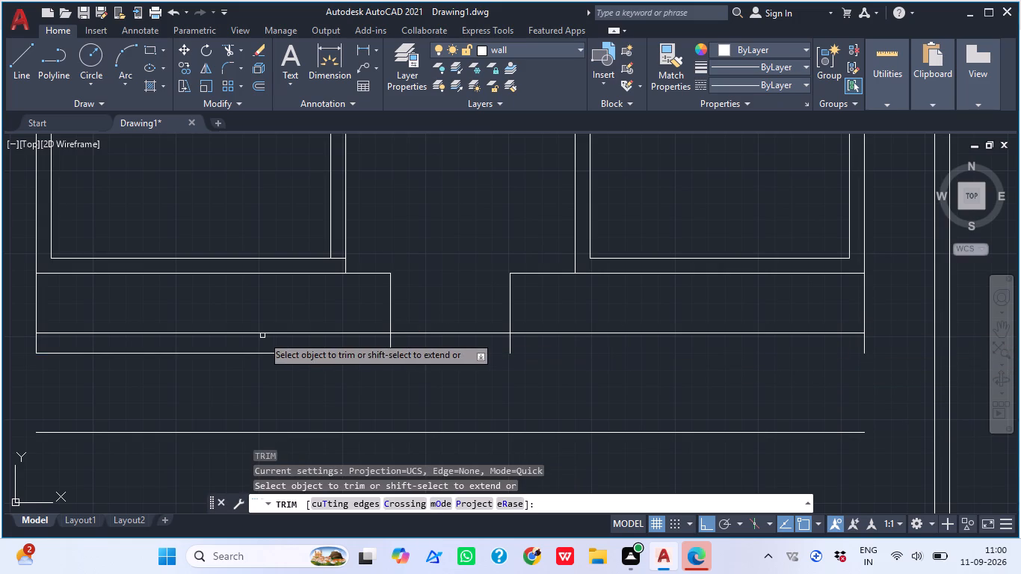
left_click(297, 347)
left_click(340, 365)
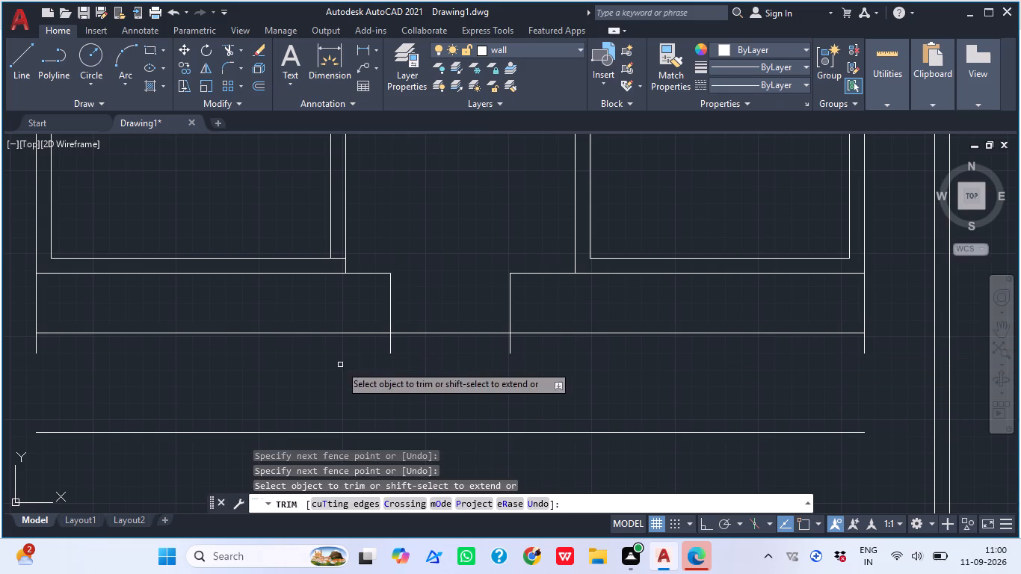
left_click(377, 342)
left_click(537, 348)
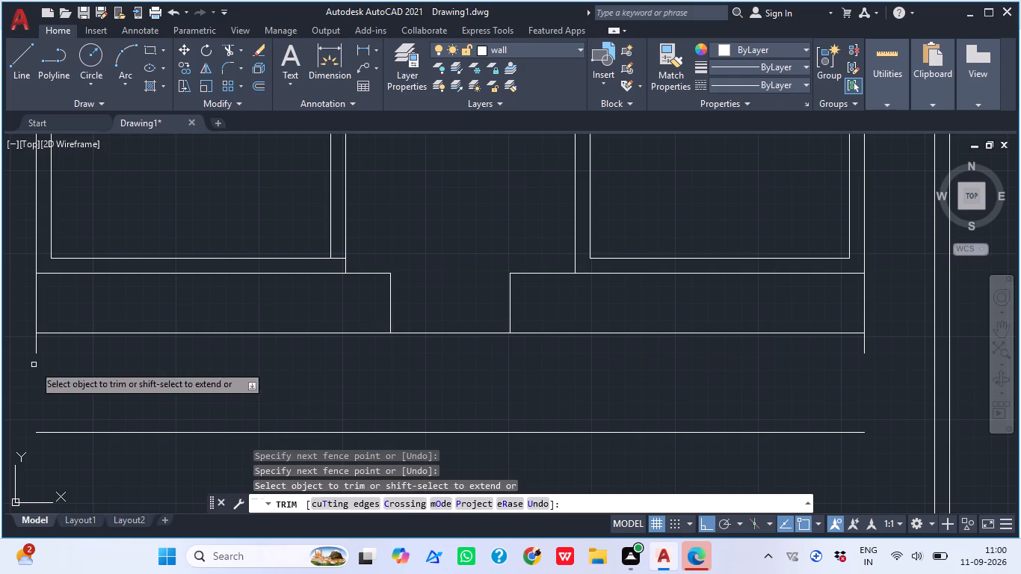
left_click(21, 333)
left_click(44, 349)
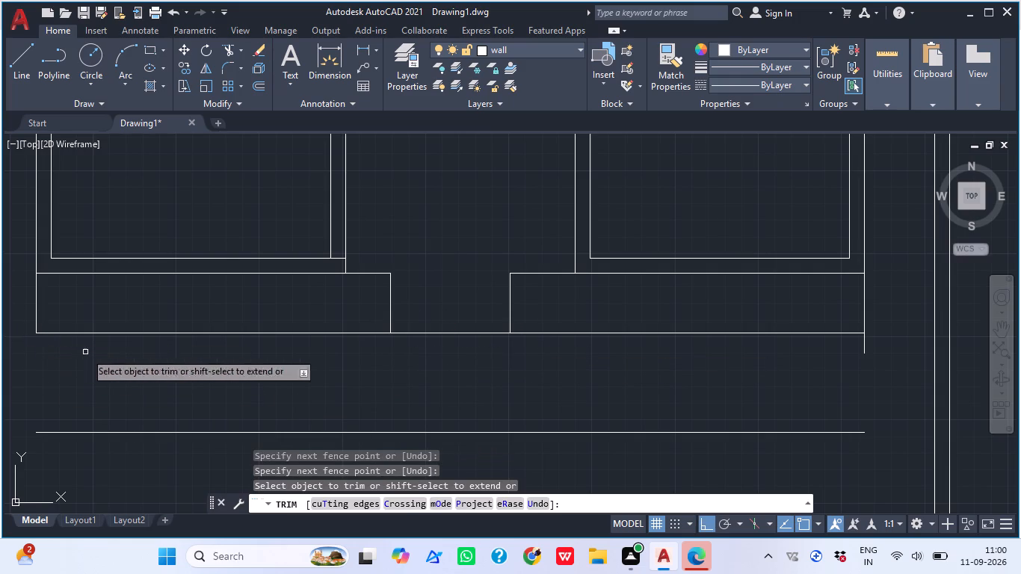
left_click(847, 357)
left_click(884, 339)
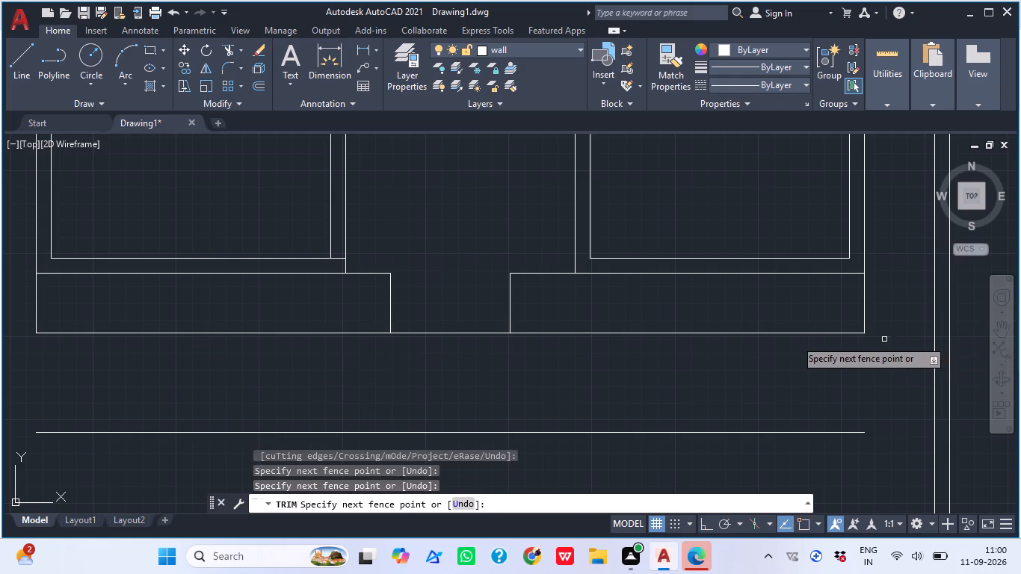
key("Escape")
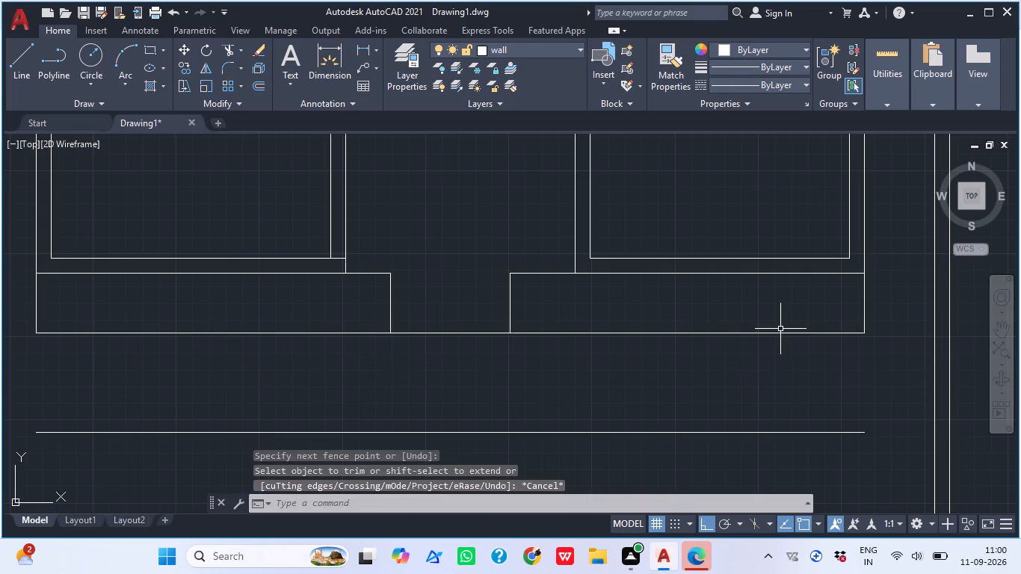
Draw a horizontal line at the front strip's mid-height from its left edge, via both short vertical lines, to its right edge.
type("l")
key("space")
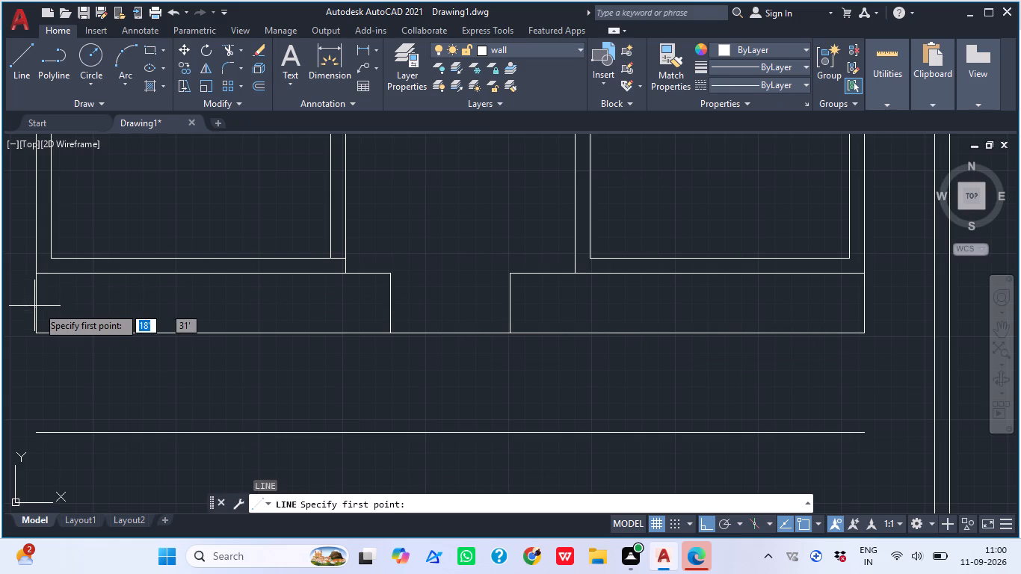
left_click(34, 303)
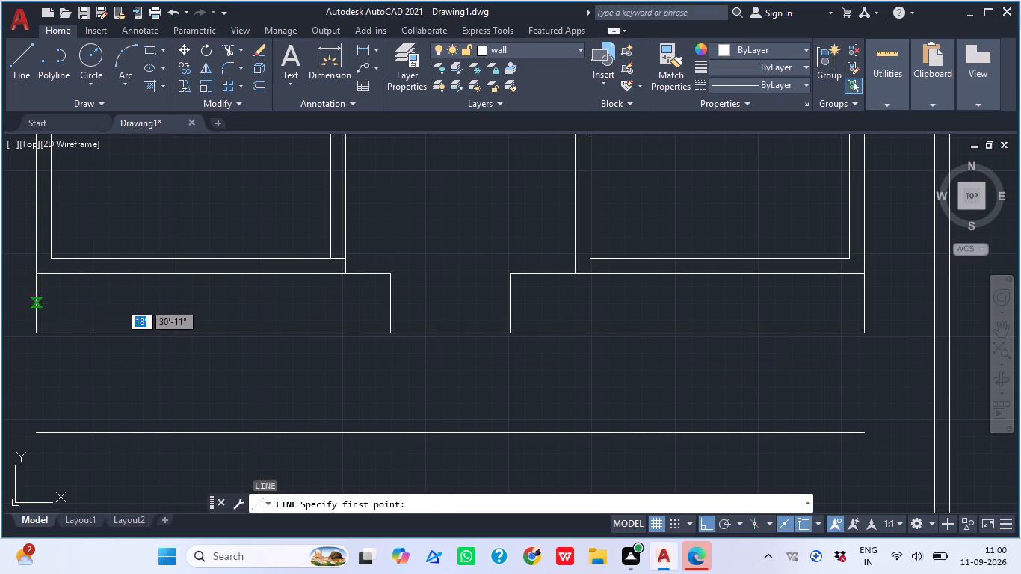
left_click(387, 303)
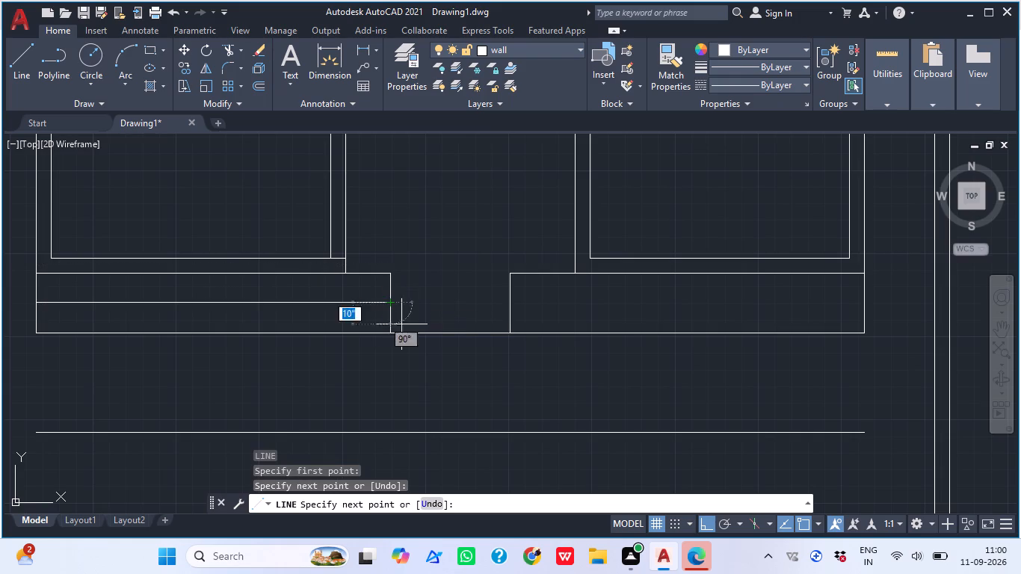
left_click(513, 304)
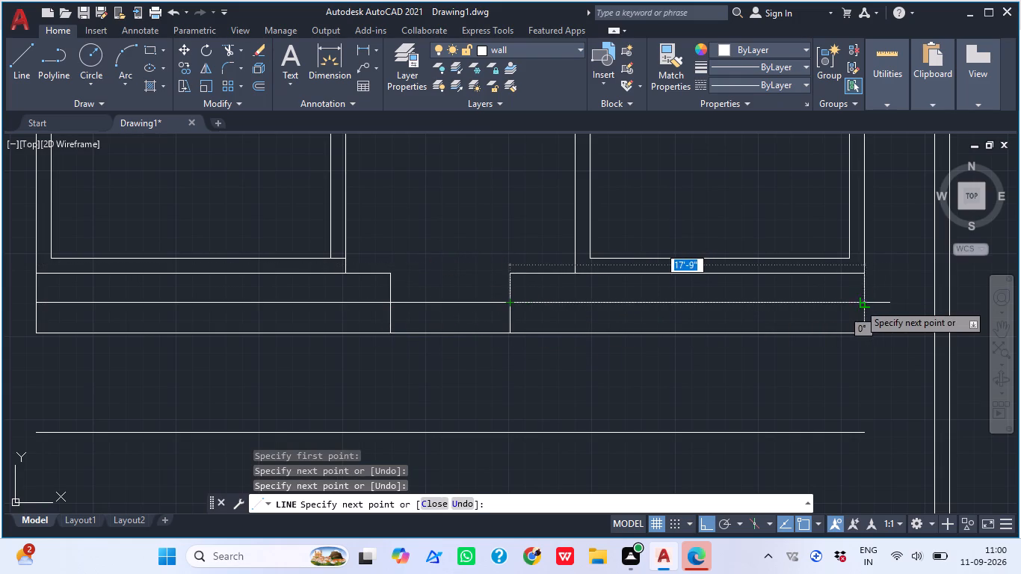
left_click(859, 303)
key("grave")
type("tr")
key("space")
key("Escape")
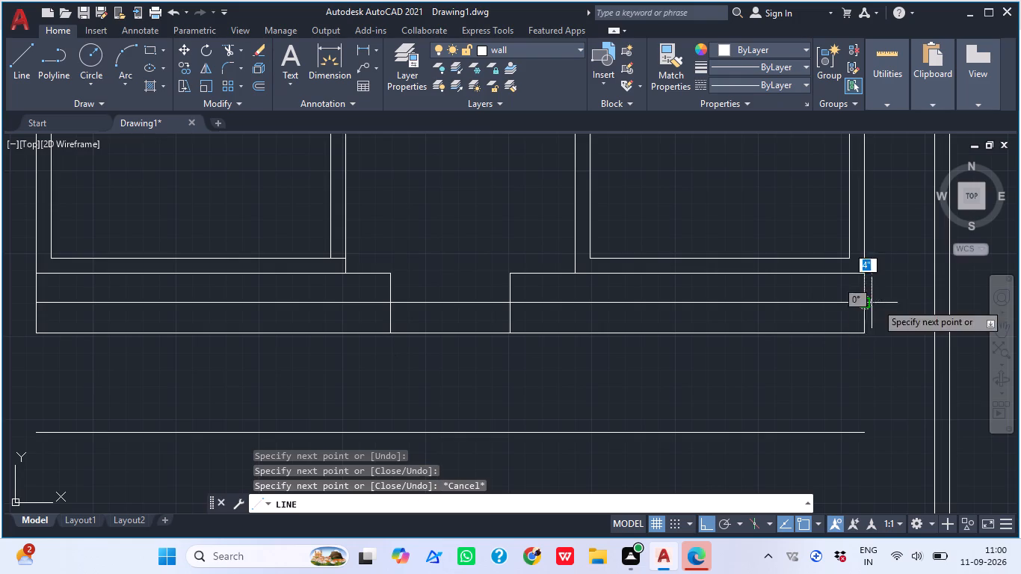
left_click(867, 307)
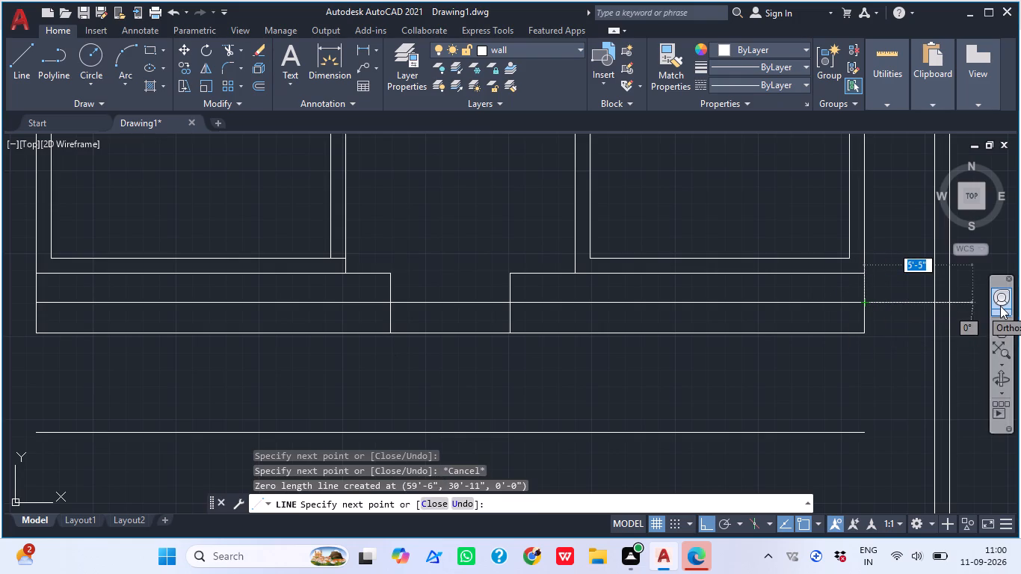
key("Escape")
Trim the mid-height line between the two short vertical lines to clear the 6' wide entrance passage.
key("t")
type("r")
key("space")
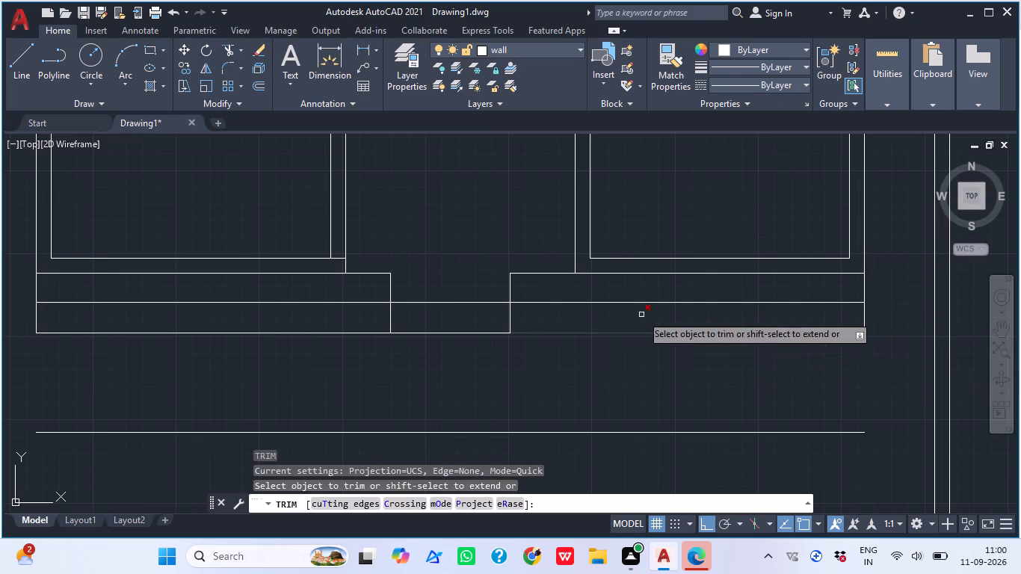
left_click(428, 276)
left_click(459, 333)
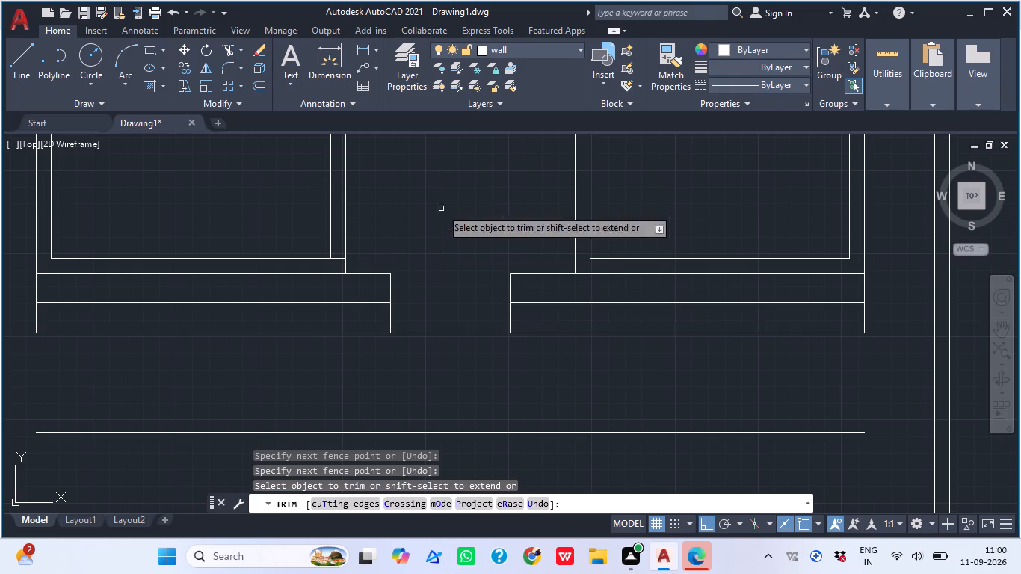
scroll(516, 247, "down", 1)
middle_click_drag(473, 332, 466, 378)
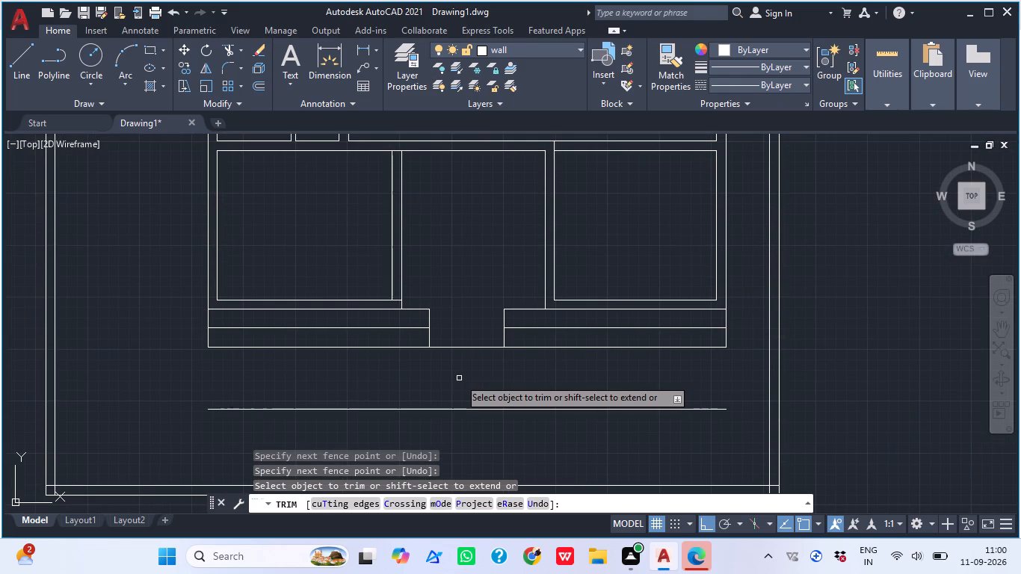
Trim the front strip's bottom line between the two short vertical lines at the entrance passage.
key("t")
type("r")
key("space")
left_click(458, 322)
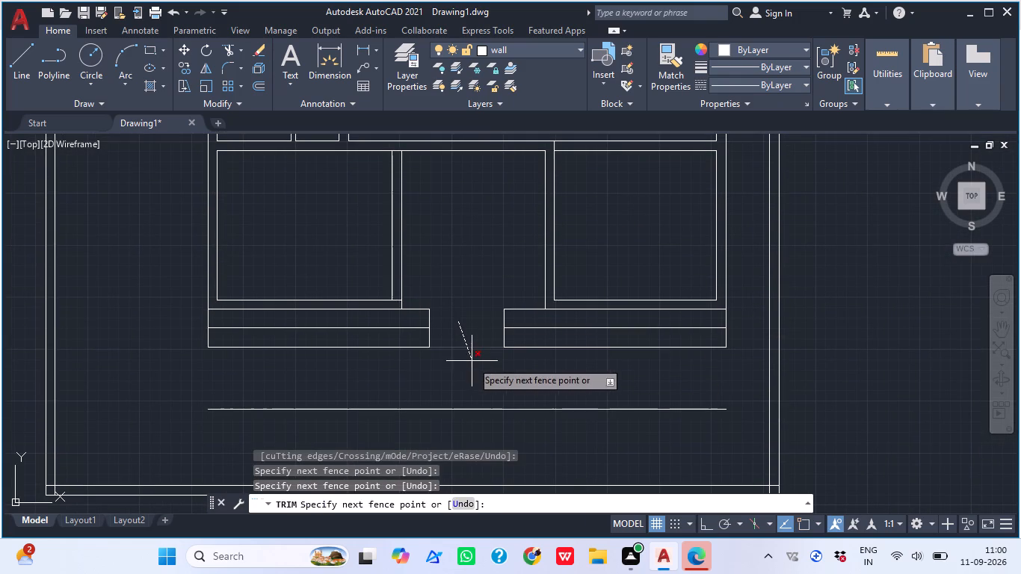
left_click(472, 362)
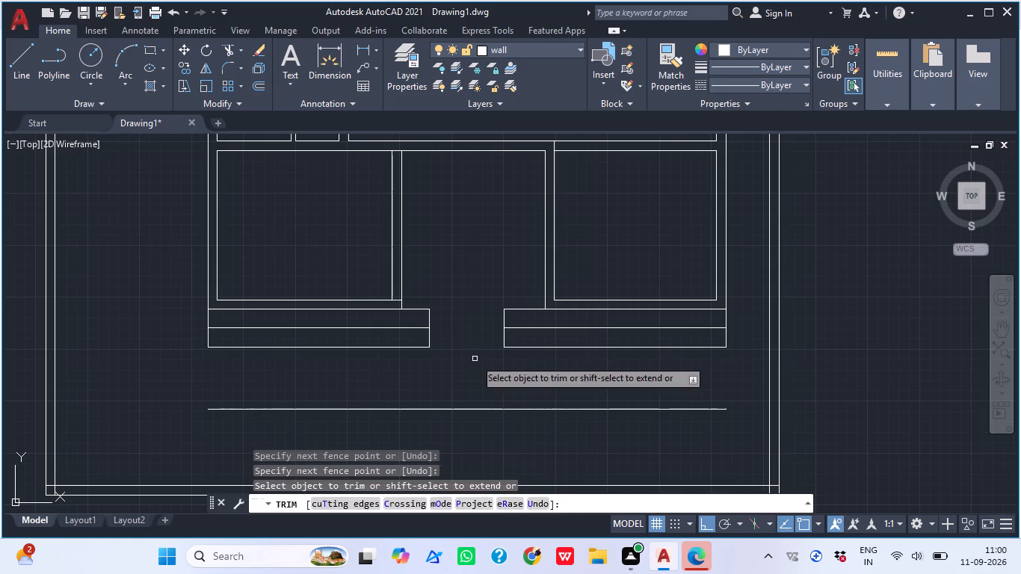
key("Escape")
Draw a vertical line from the bottom end of the right front room's left wall down to the detached lower line.
scroll(481, 359, "down", 2)
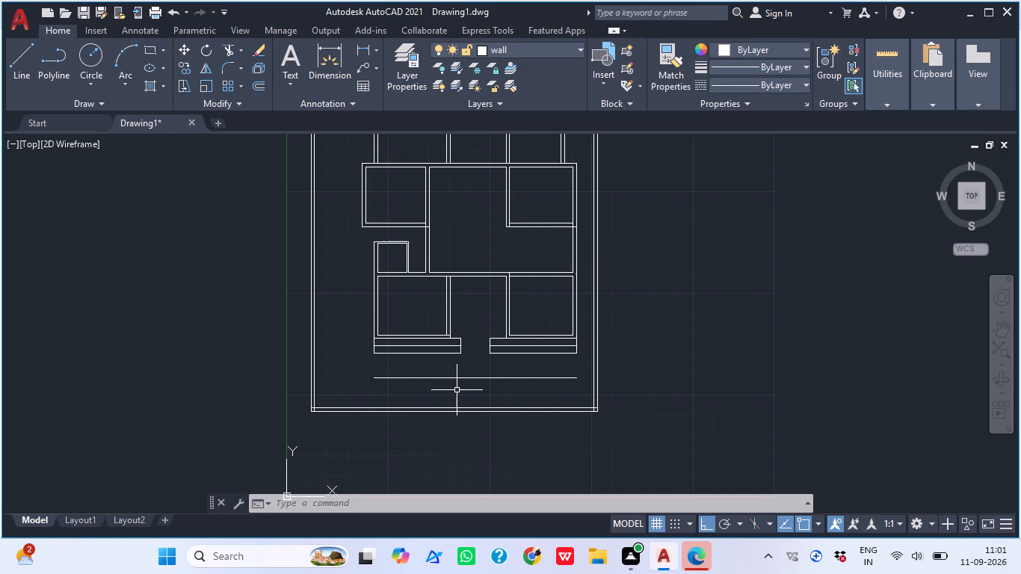
scroll(515, 361, "up", 2)
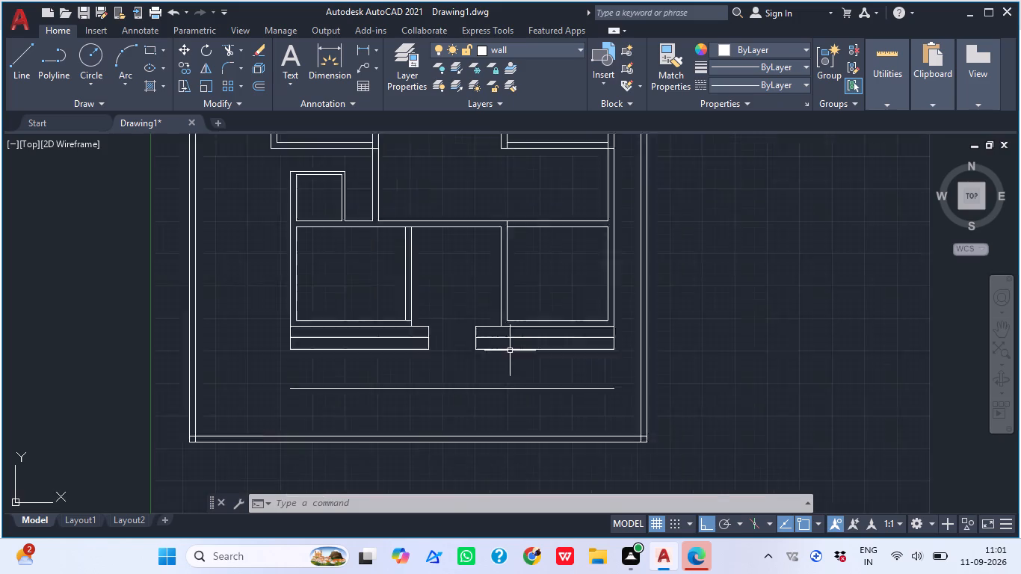
type("l")
key("space")
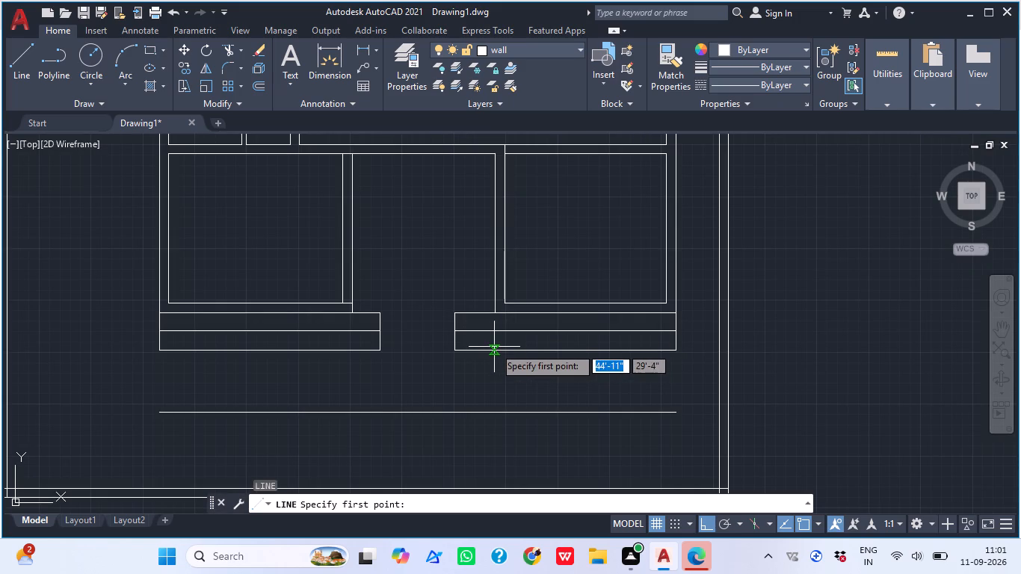
left_click(499, 312)
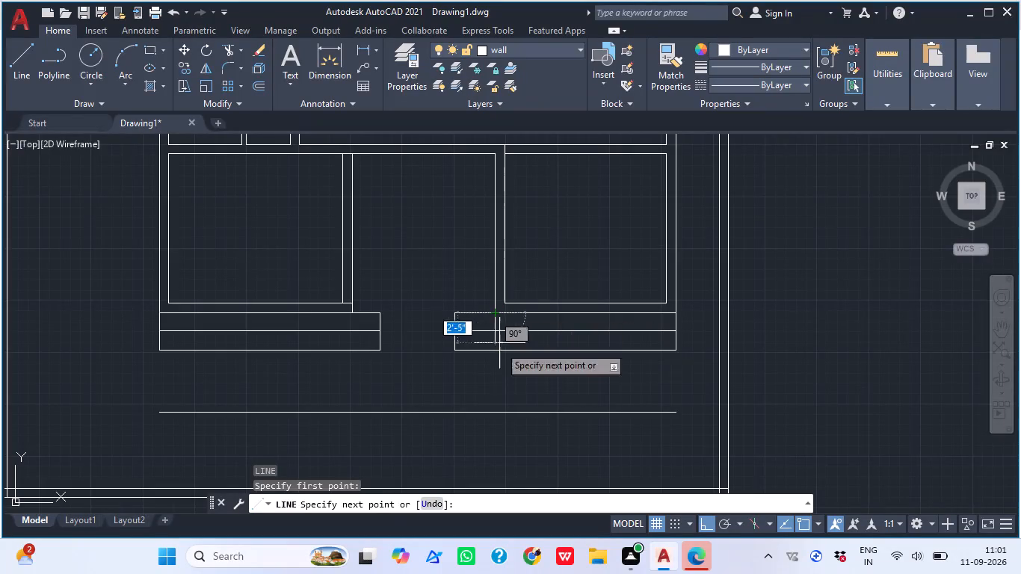
left_click(496, 417)
key("Escape")
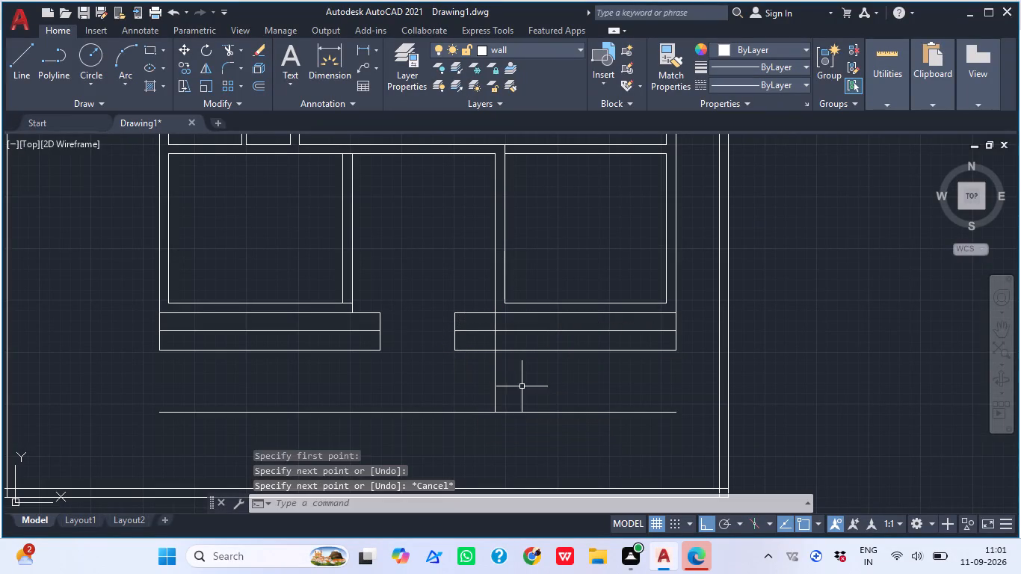
Trim the parts of the new vertical line that cross the right half of the front strip.
type("tr")
key("space")
scroll(509, 346, "up", 3)
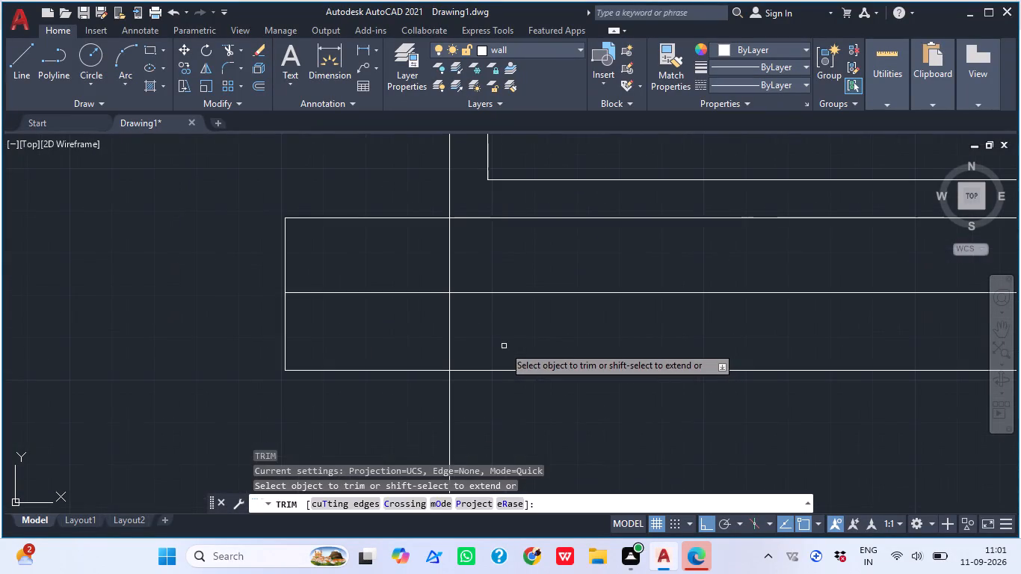
left_click(504, 346)
left_click(422, 333)
left_click(422, 253)
left_click(475, 262)
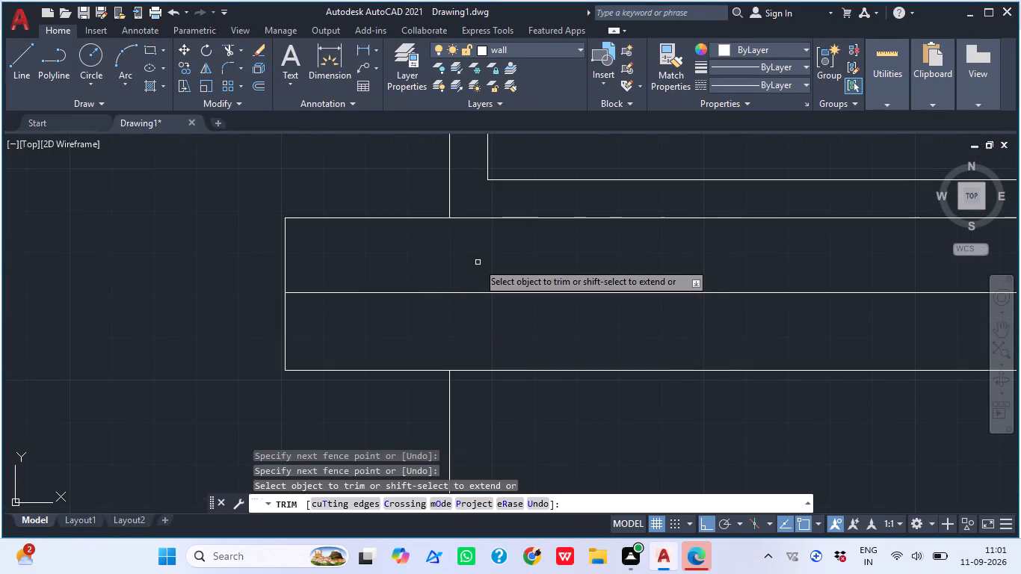
key("Escape")
Offset the vertical line below the right strip successively to the right three times at 1' spacing.
key("o")
key("m")
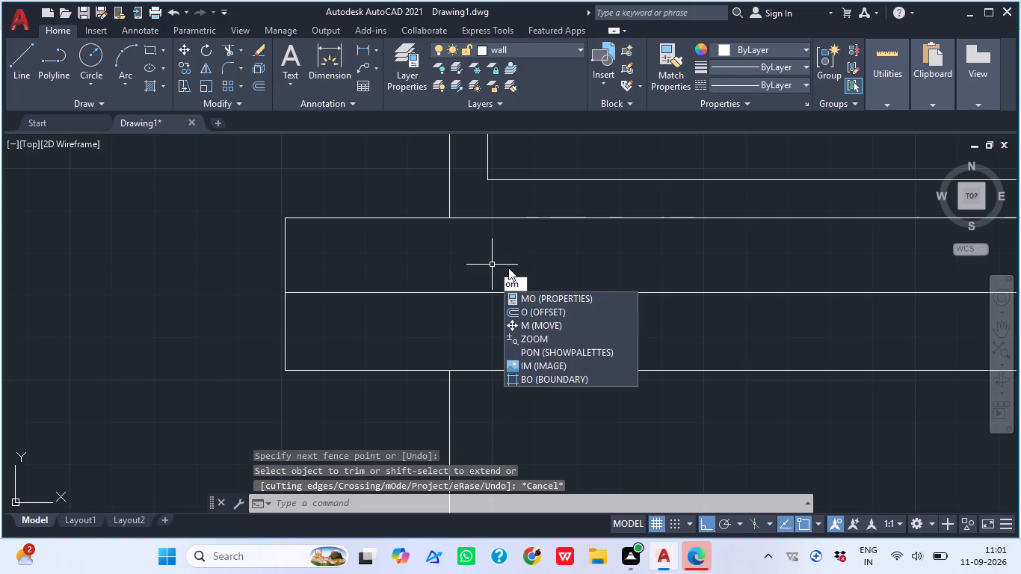
key("BackSpace")
key("space")
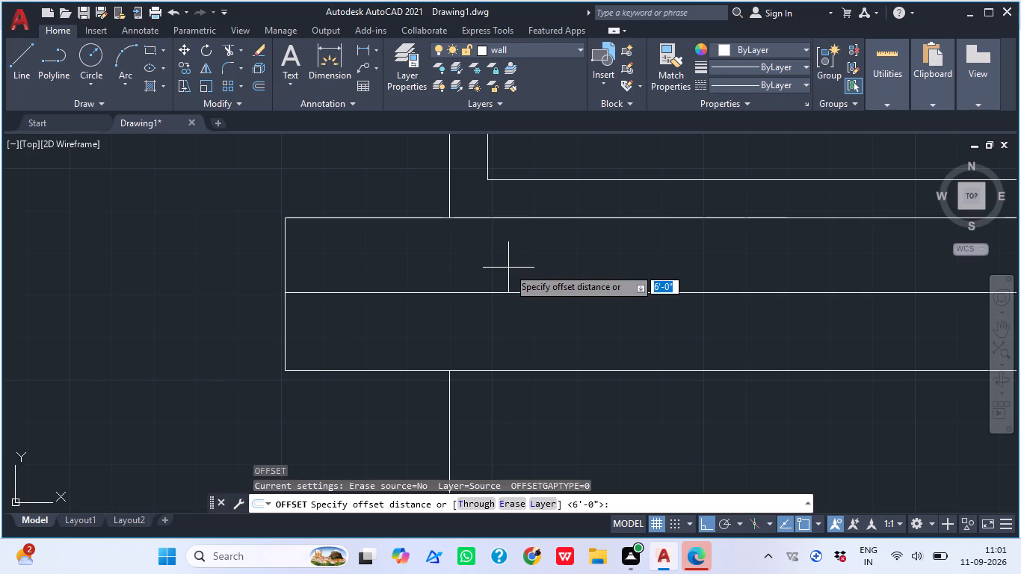
type("1'")
key("Return")
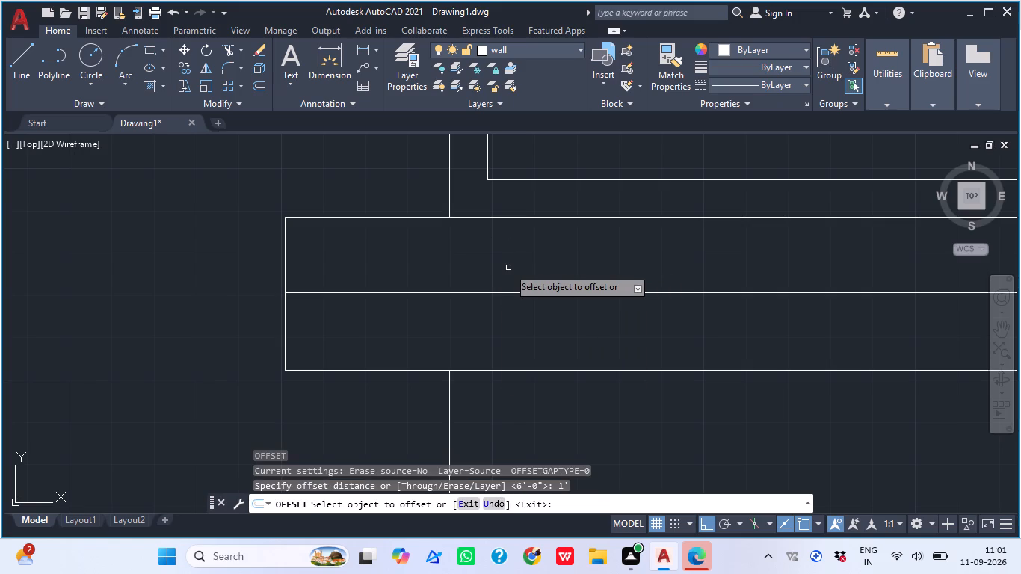
scroll(525, 292, "down", 2)
middle_click_drag(530, 379, 535, 369)
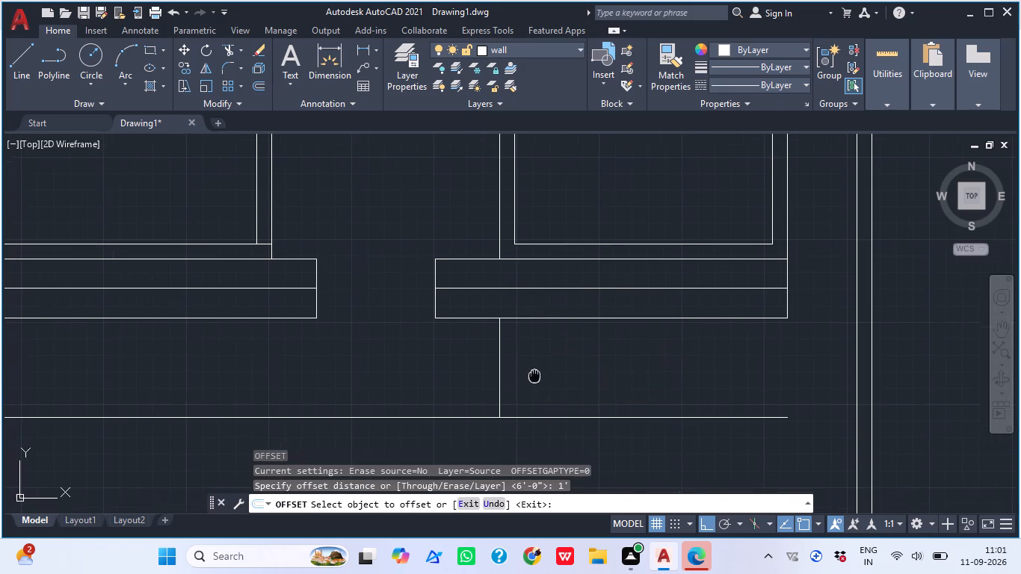
middle_click_drag(535, 369, 535, 365)
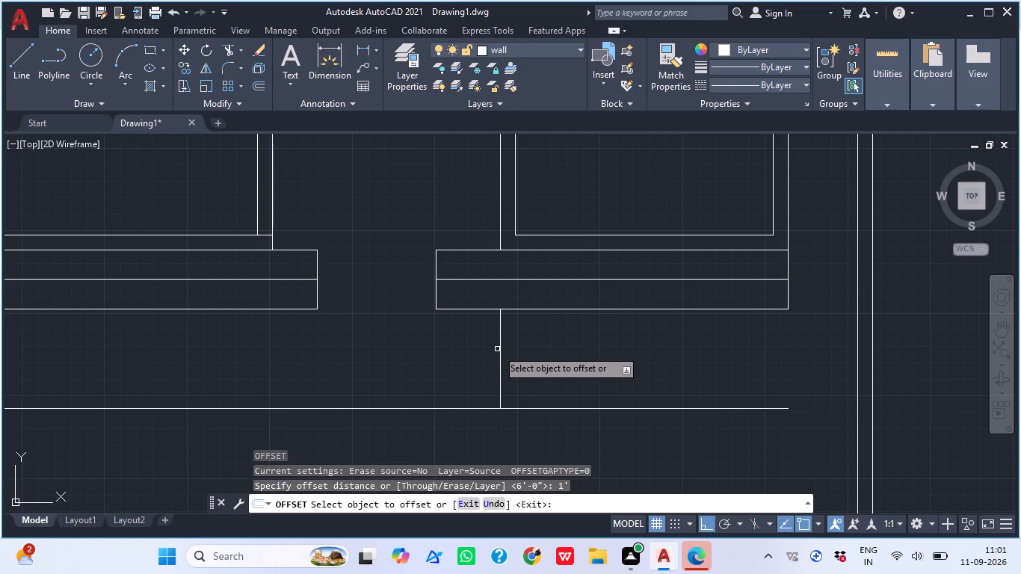
left_click(502, 347)
left_click(552, 343)
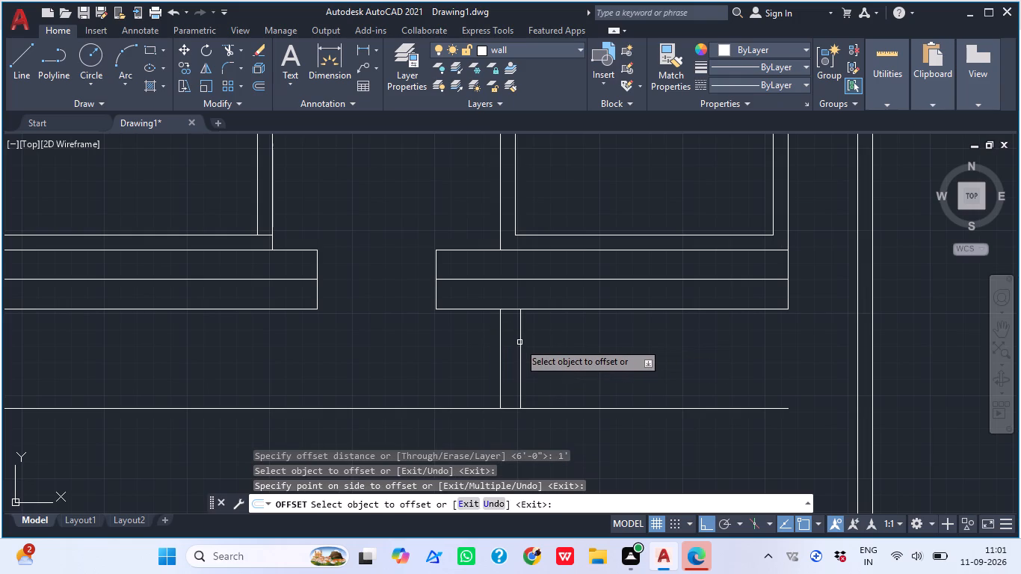
left_click(509, 339)
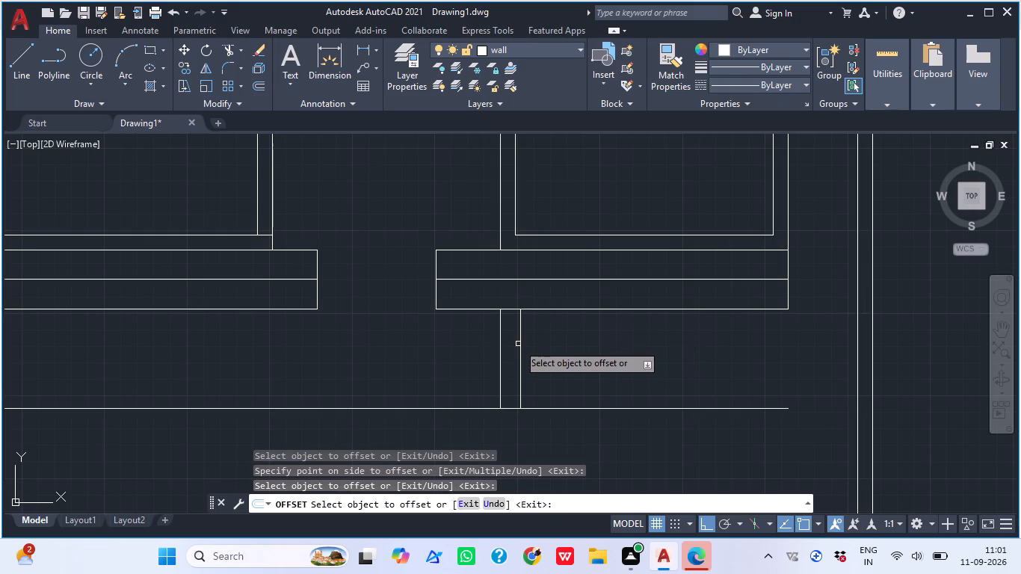
left_click(520, 339)
left_click(560, 344)
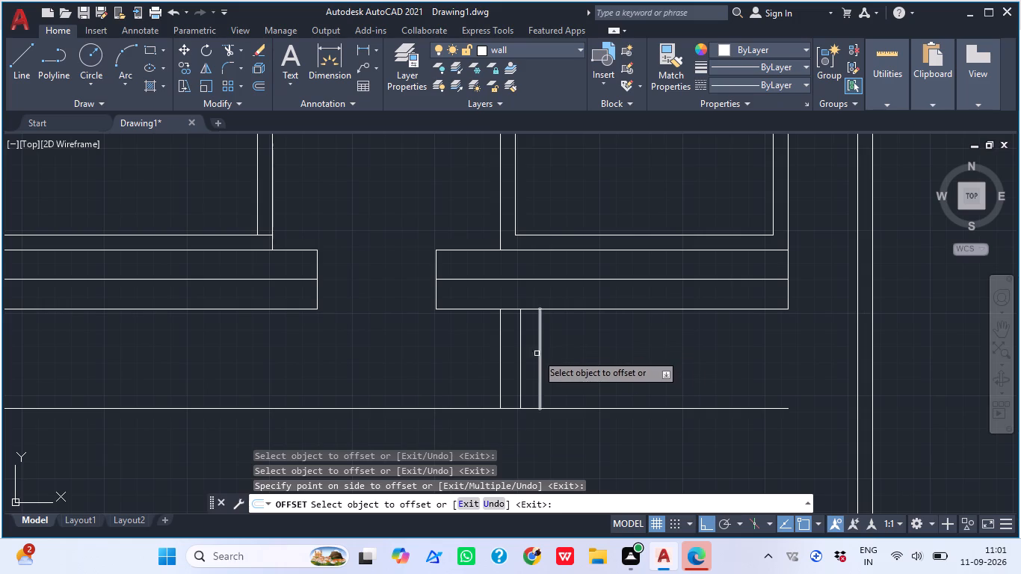
left_click(540, 327)
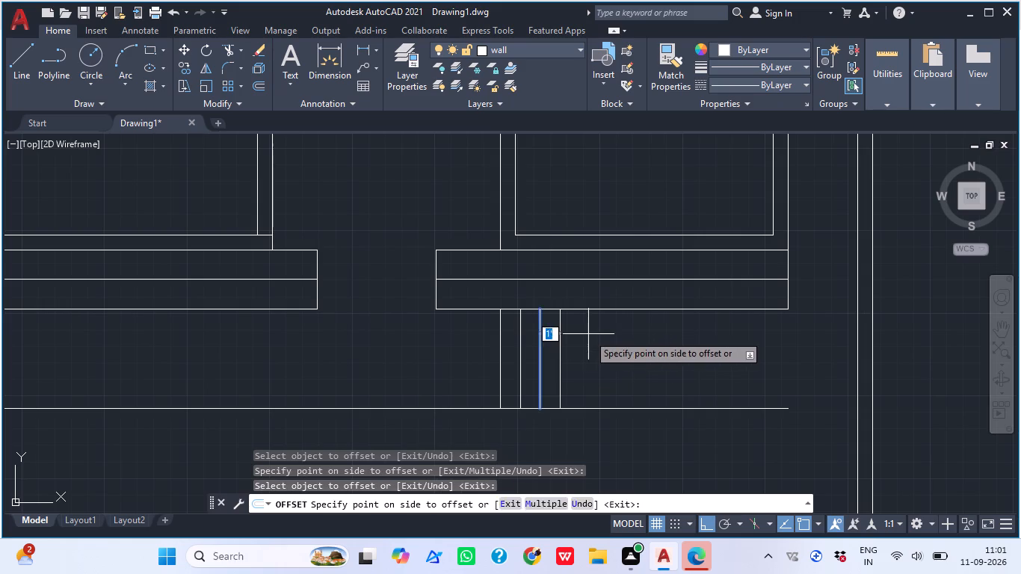
left_click(588, 334)
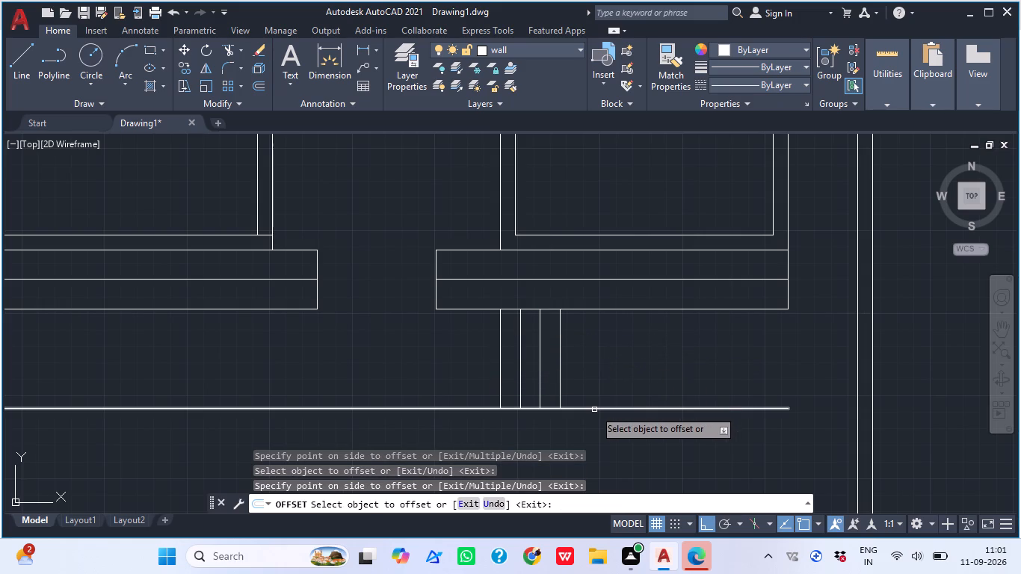
key("Escape")
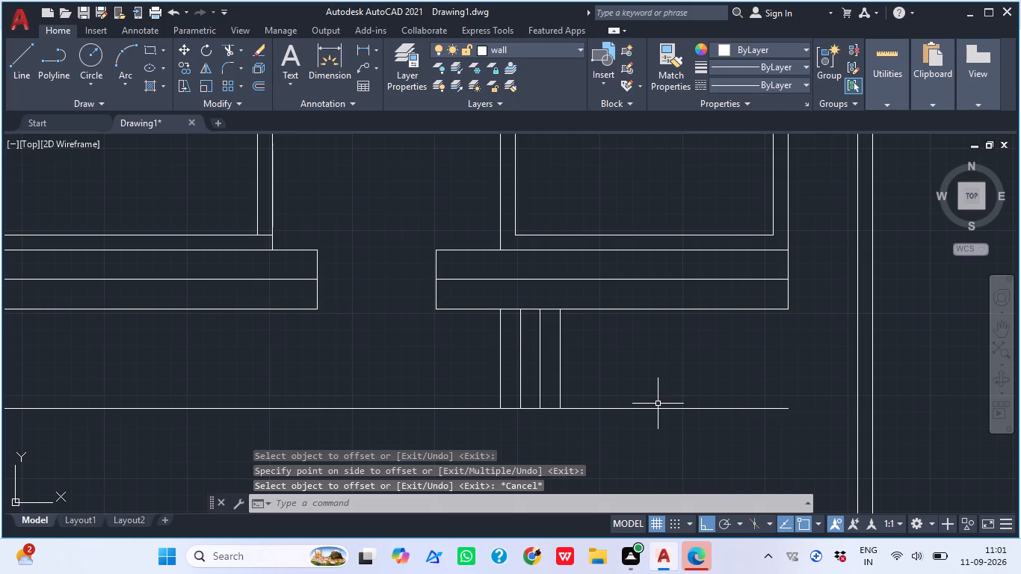
Trim the detached lower line where it extends right of the last offset step line.
type("tr")
key("space")
left_click(584, 395)
left_click(576, 419)
key("Escape")
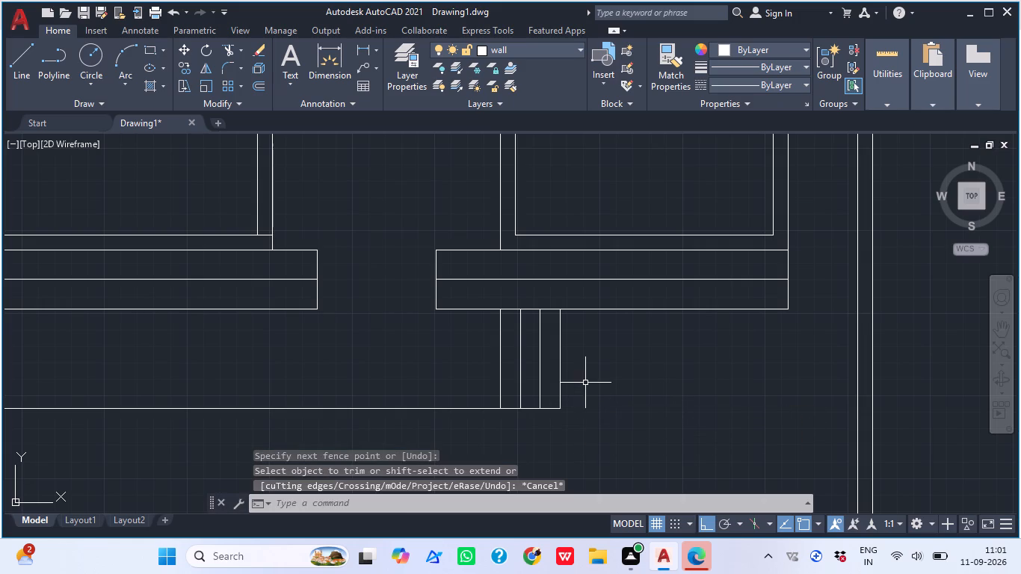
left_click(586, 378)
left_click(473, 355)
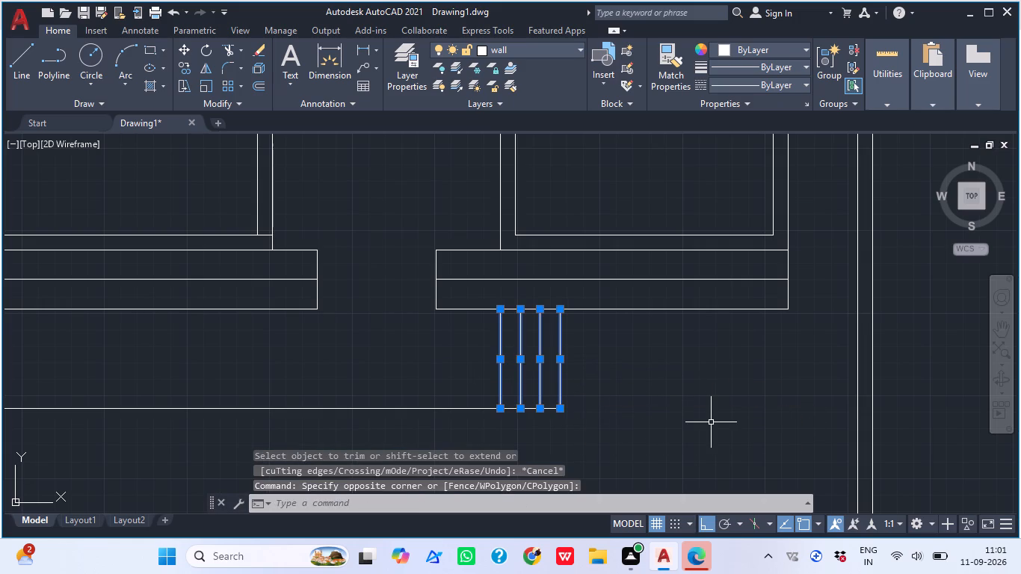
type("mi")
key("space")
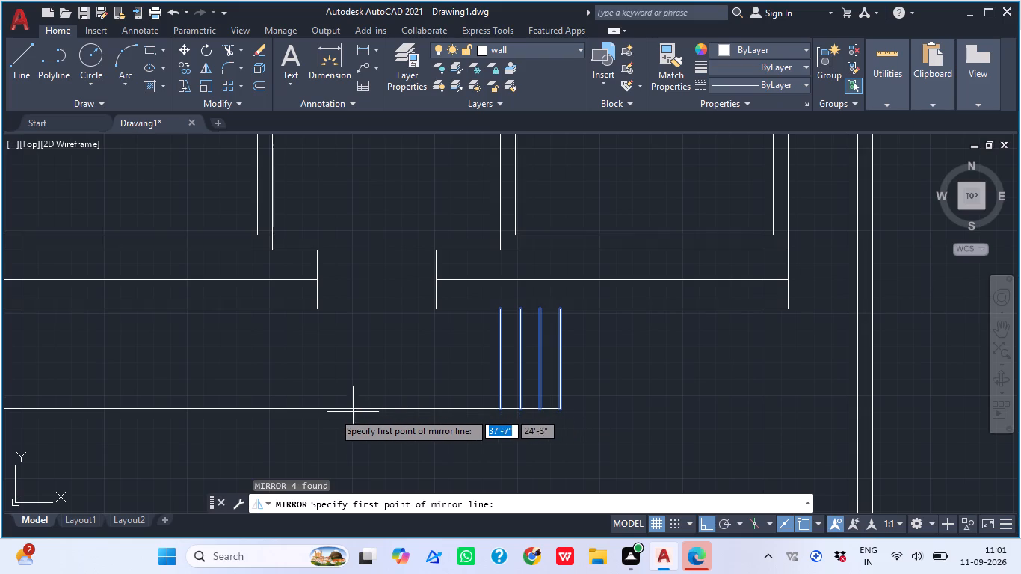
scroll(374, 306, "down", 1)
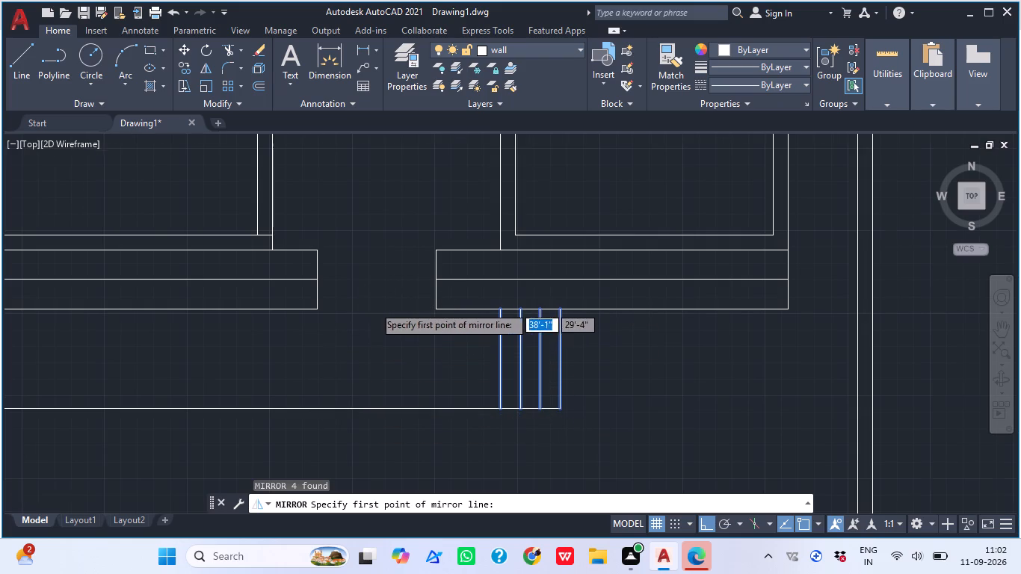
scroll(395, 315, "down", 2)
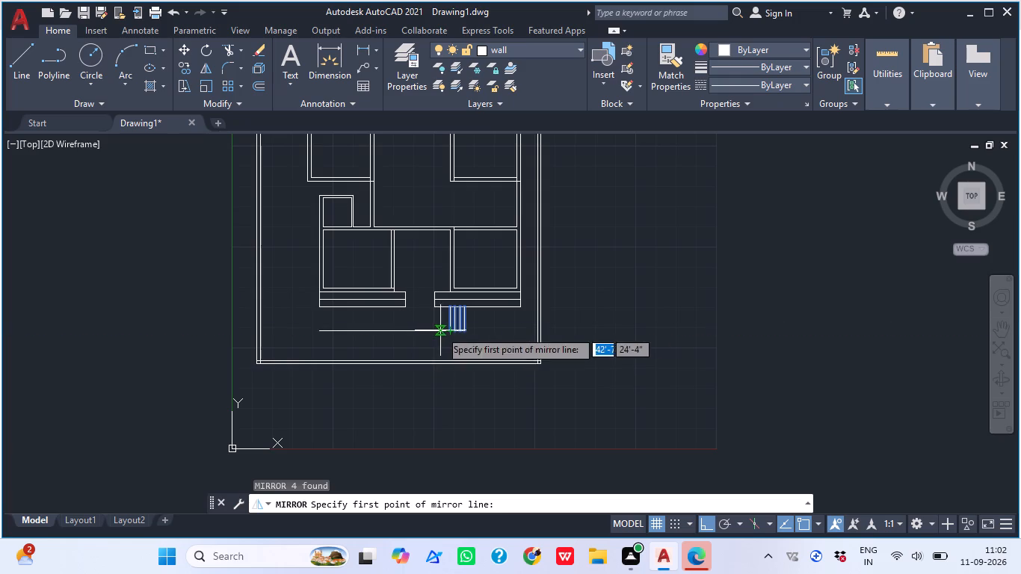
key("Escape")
Draw a horizontal line across the entrance passage joining the lower inner corners of the two front strips.
scroll(464, 340, "up", 1)
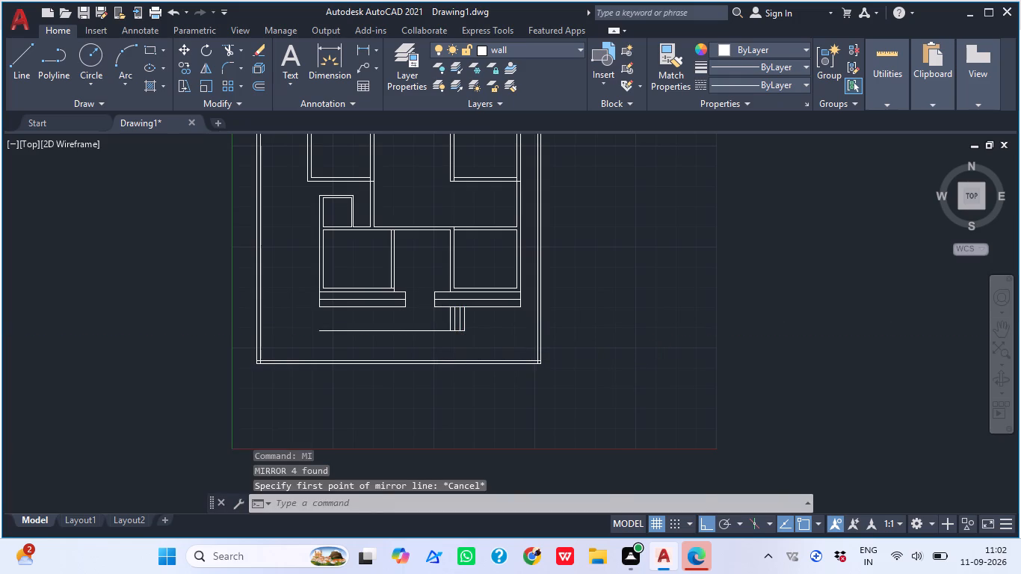
scroll(430, 335, "up", 1)
middle_click_drag(375, 347, 496, 356)
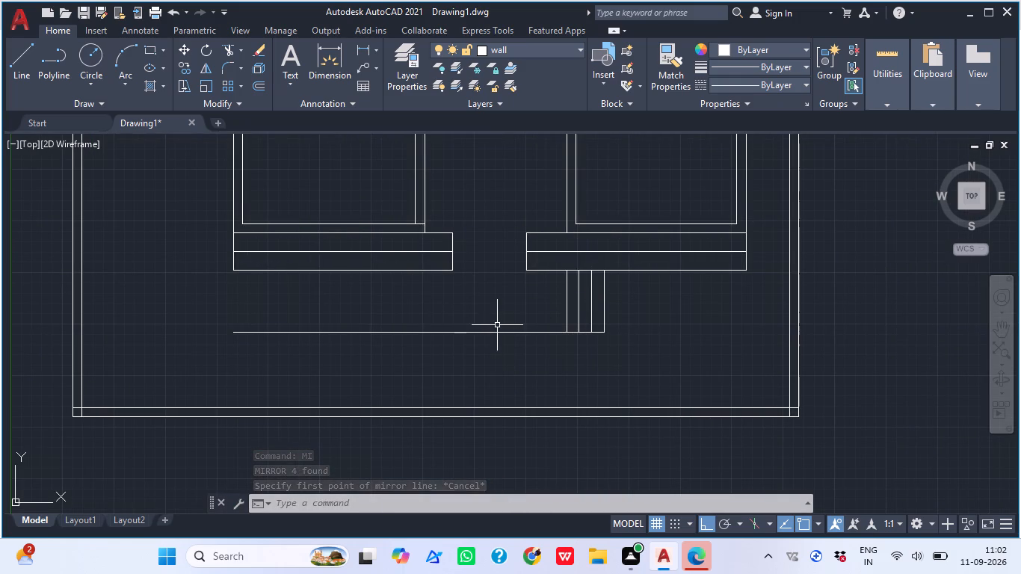
type("l")
key("space")
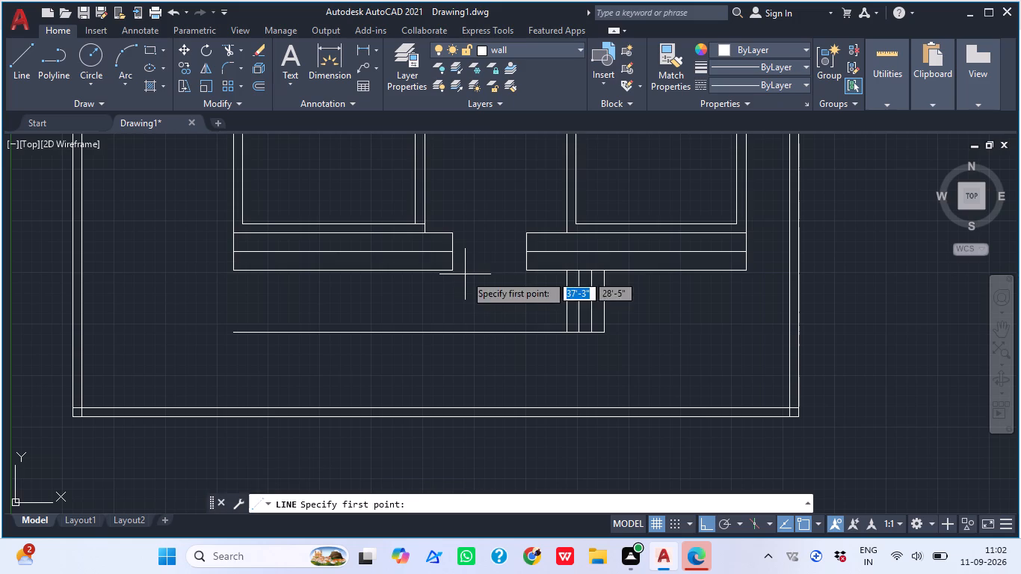
left_click(450, 269)
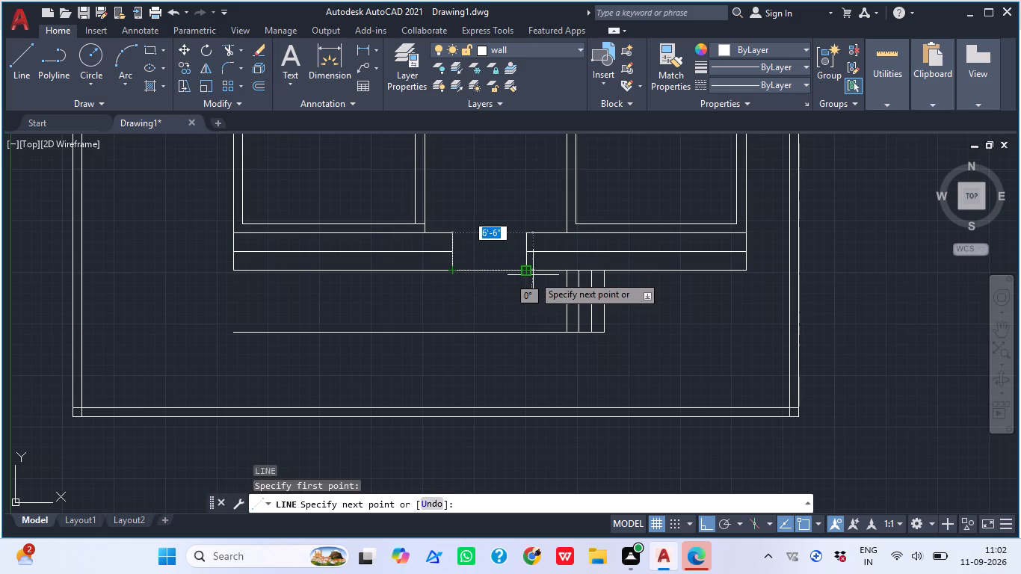
left_click(533, 275)
key("Escape")
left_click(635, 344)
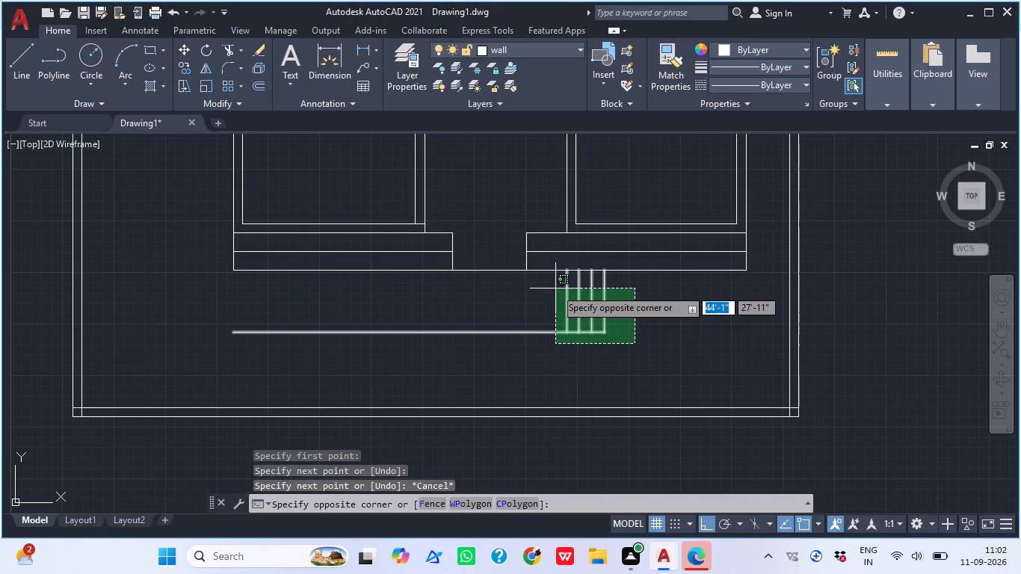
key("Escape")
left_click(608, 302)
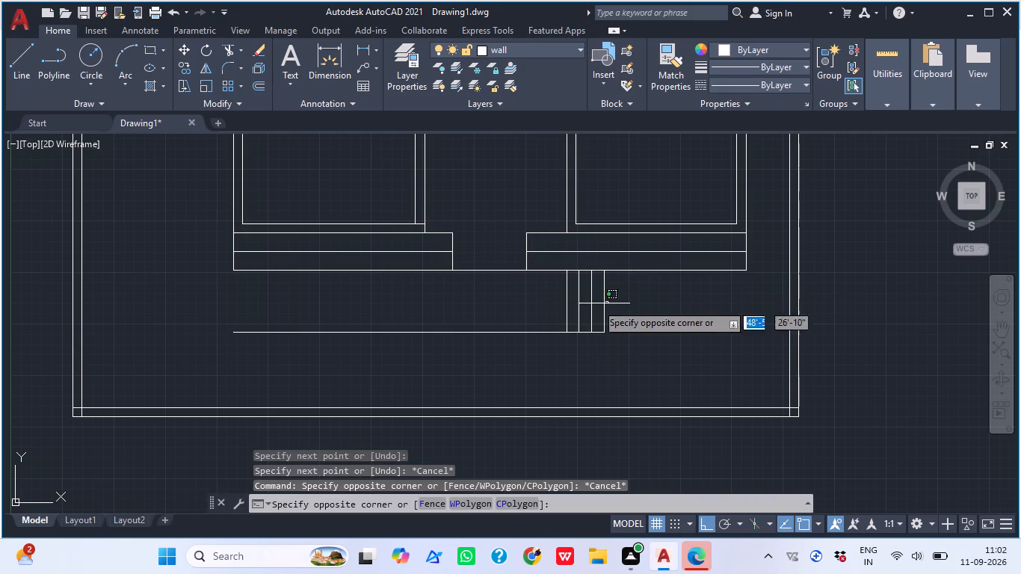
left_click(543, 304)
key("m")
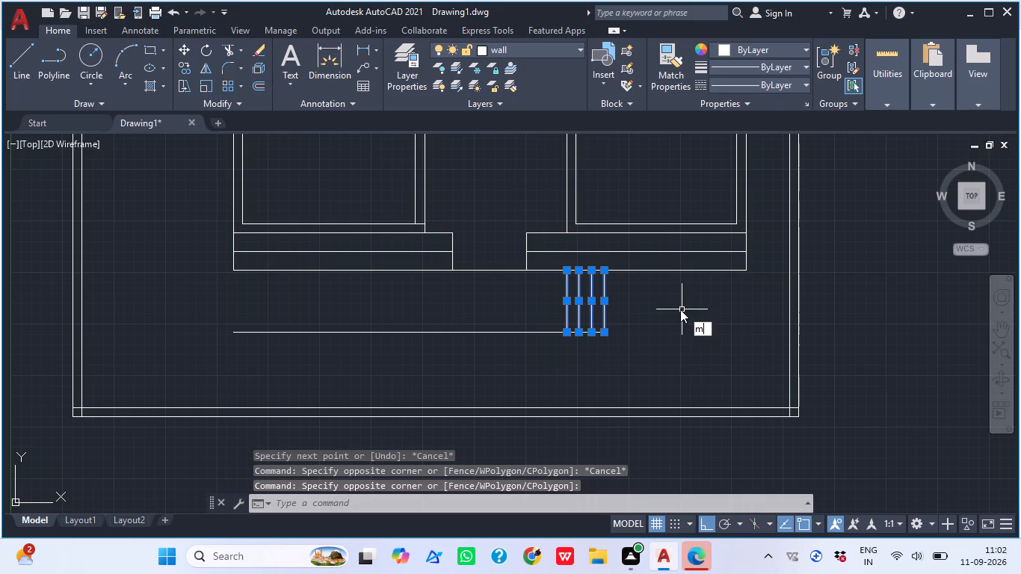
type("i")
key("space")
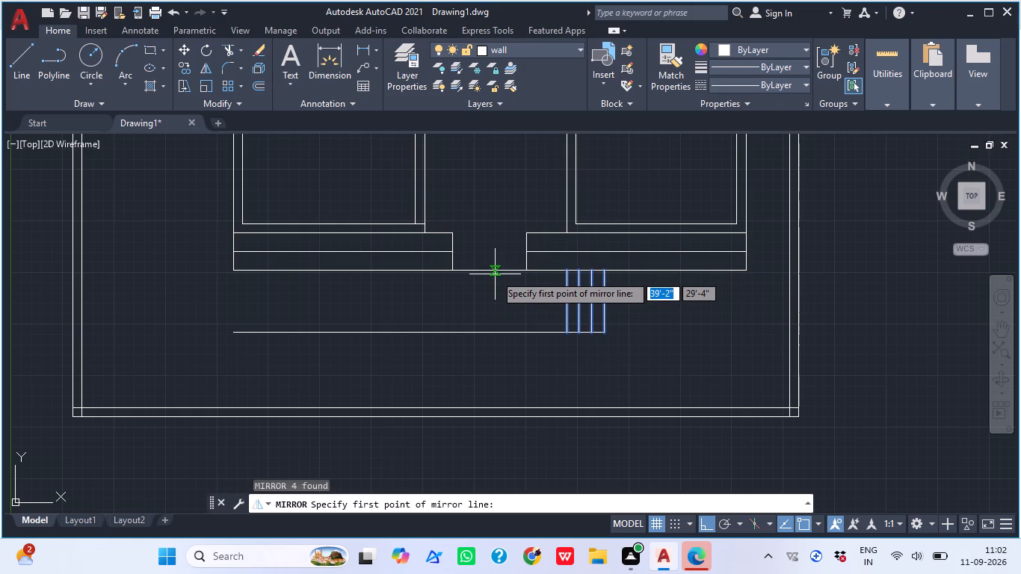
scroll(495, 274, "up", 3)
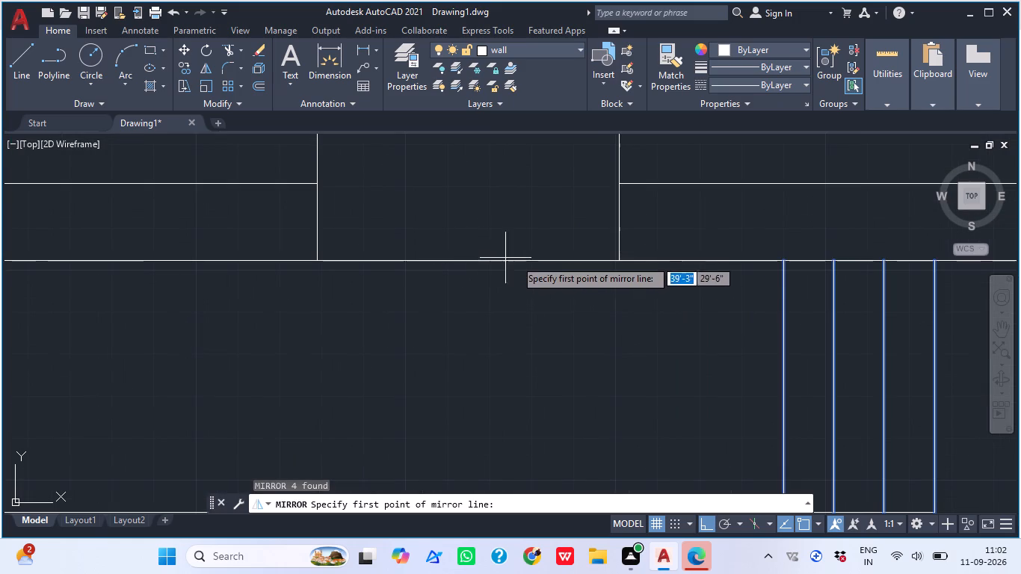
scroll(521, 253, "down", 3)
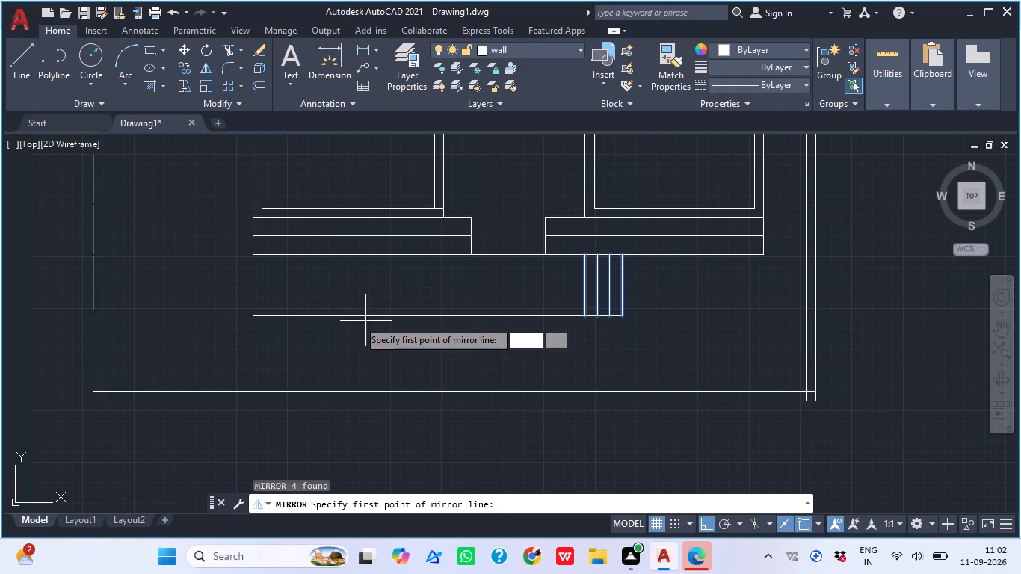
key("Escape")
Enable the Midpoint object snap mode in the drafting settings.
type("ds")
key("space")
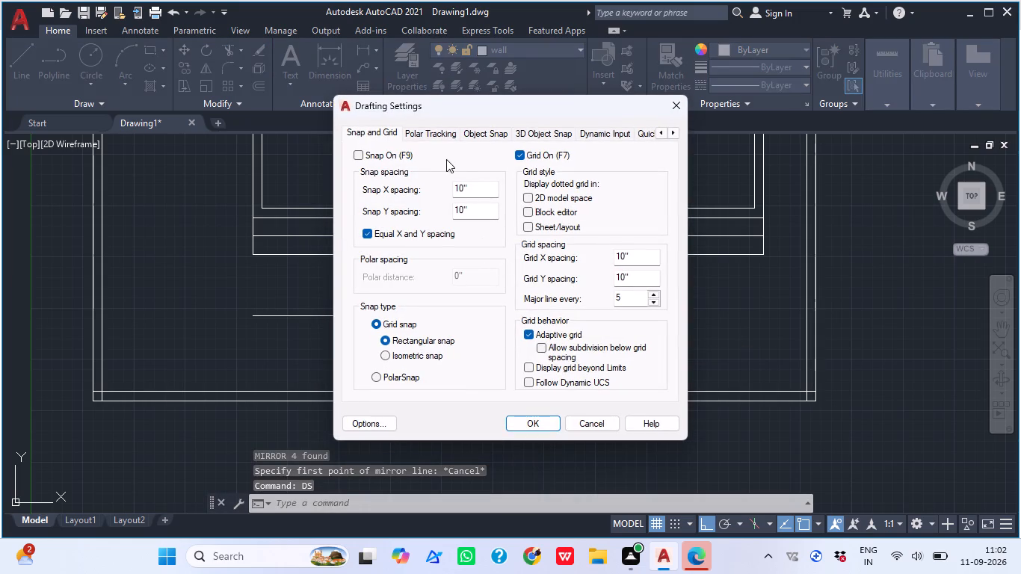
left_click(498, 128)
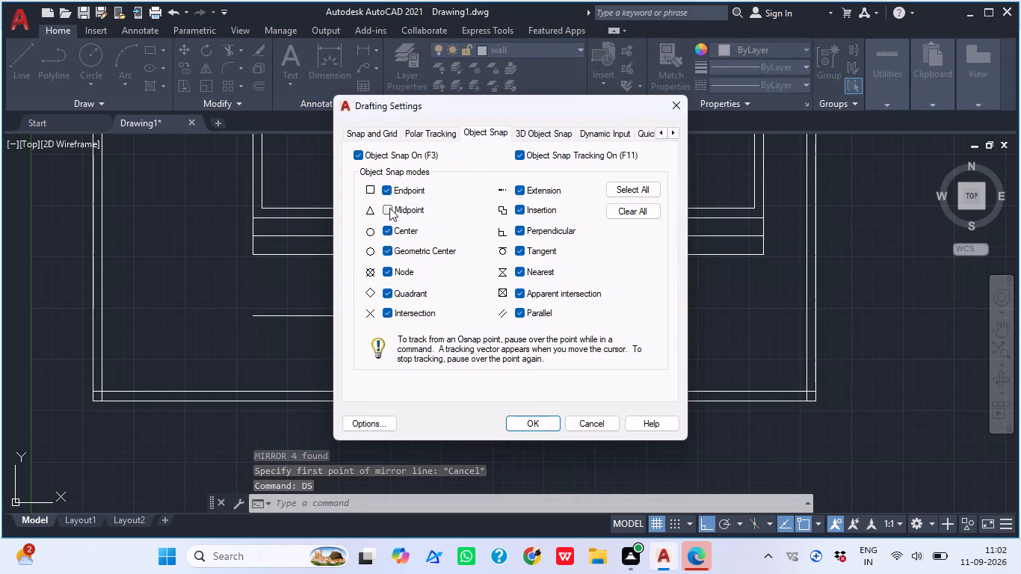
left_click(389, 206)
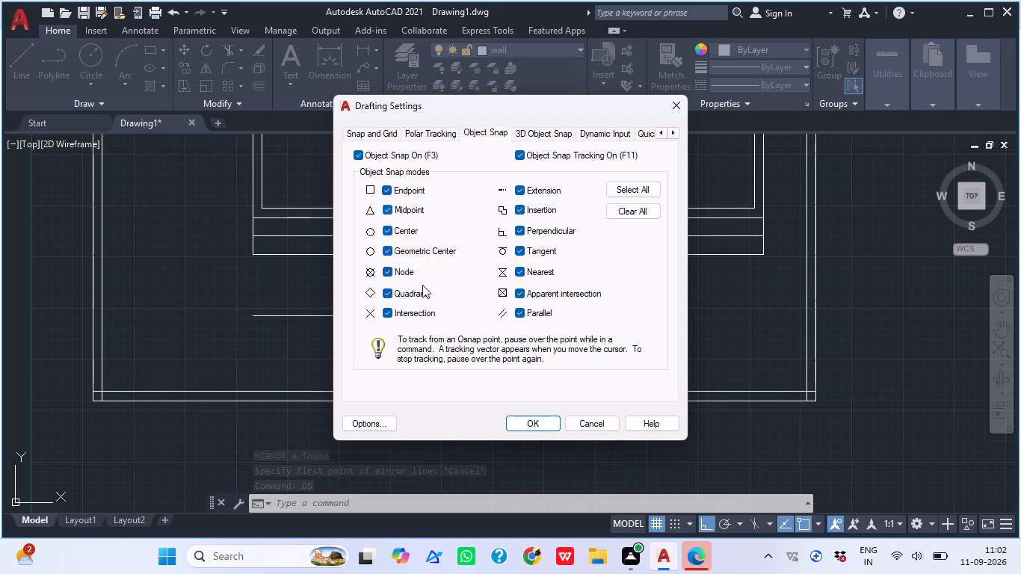
left_click(530, 427)
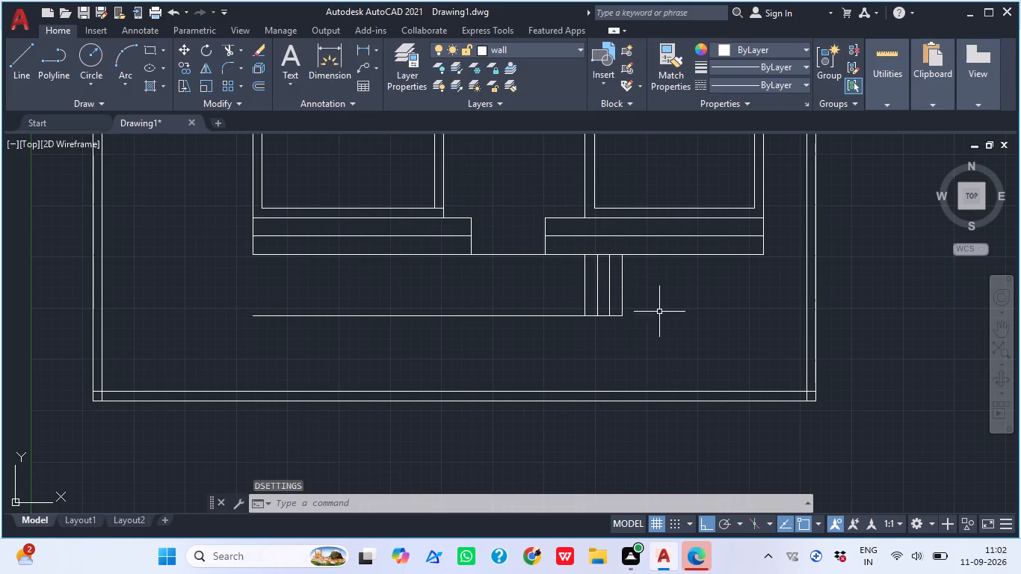
Mirror the four vertical step lines about a vertical axis through the entrance passage line's midpoint, keeping the originals.
left_click(629, 280)
left_click(541, 279)
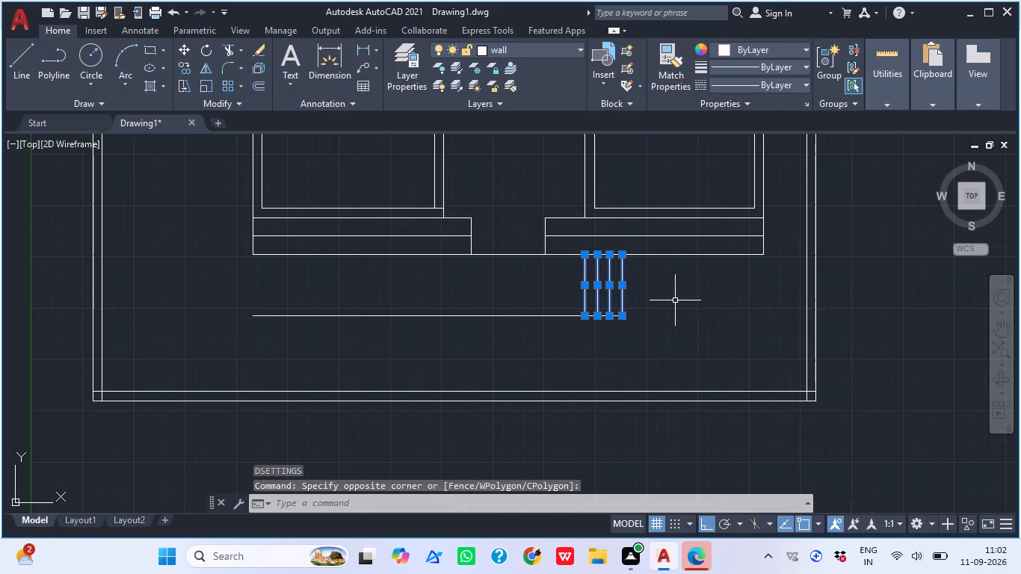
type("mi")
key("space")
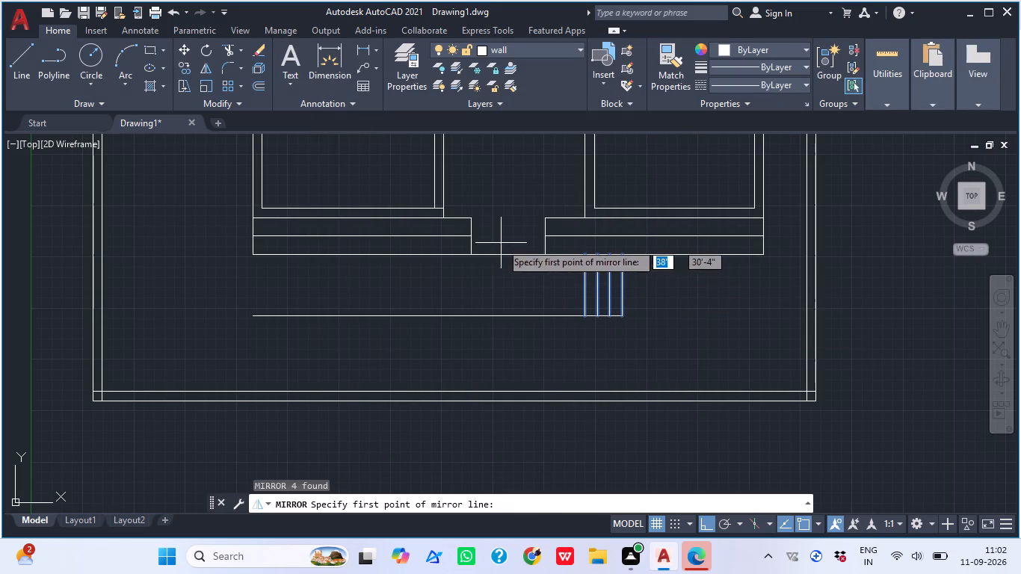
left_click(508, 258)
left_click(487, 197)
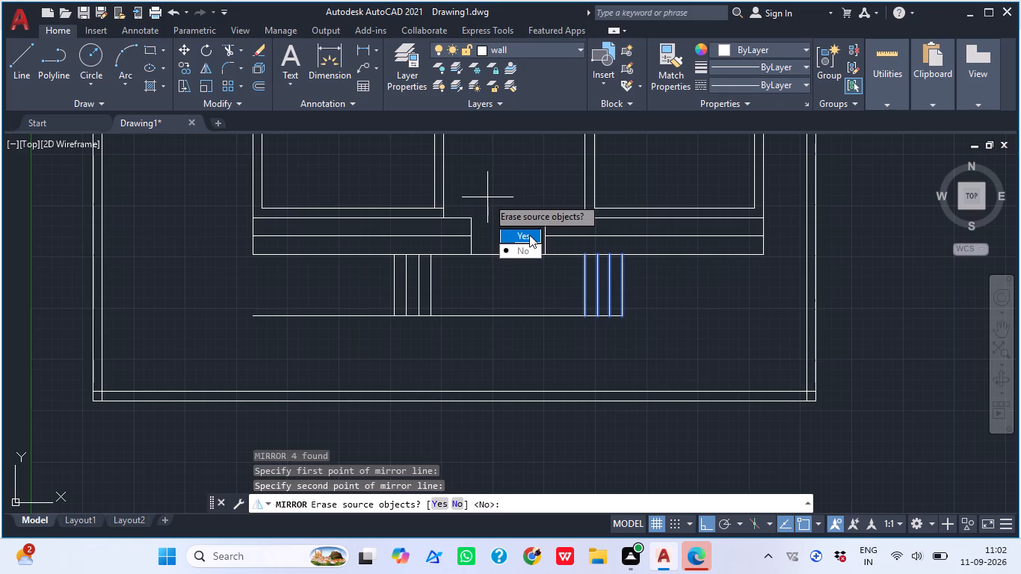
left_click_drag(525, 254, 487, 197)
key("Escape")
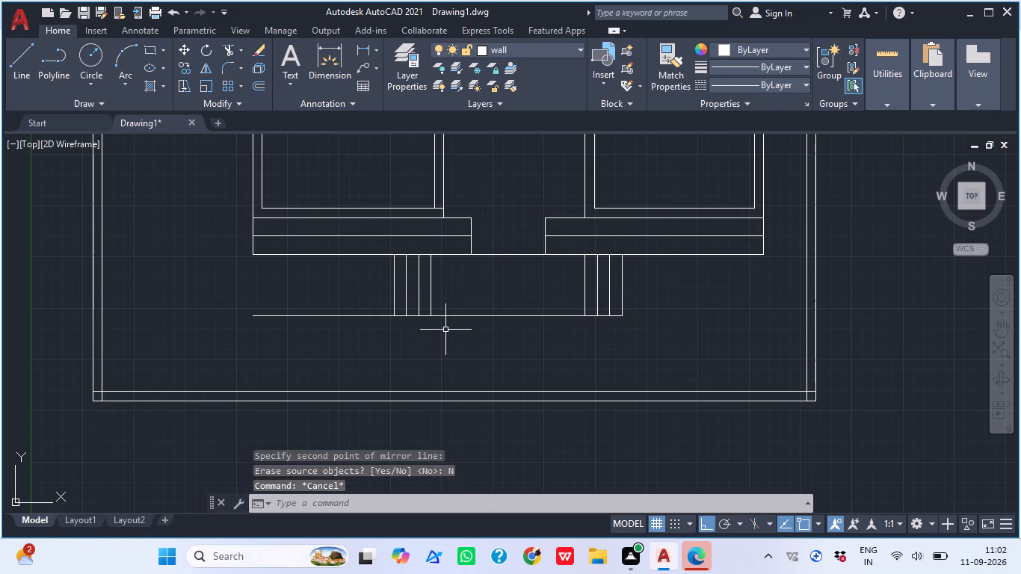
Trim the lower entrance line where it extends left of the outermost mirrored step line.
key("t")
key("r")
key("space")
left_click(378, 303)
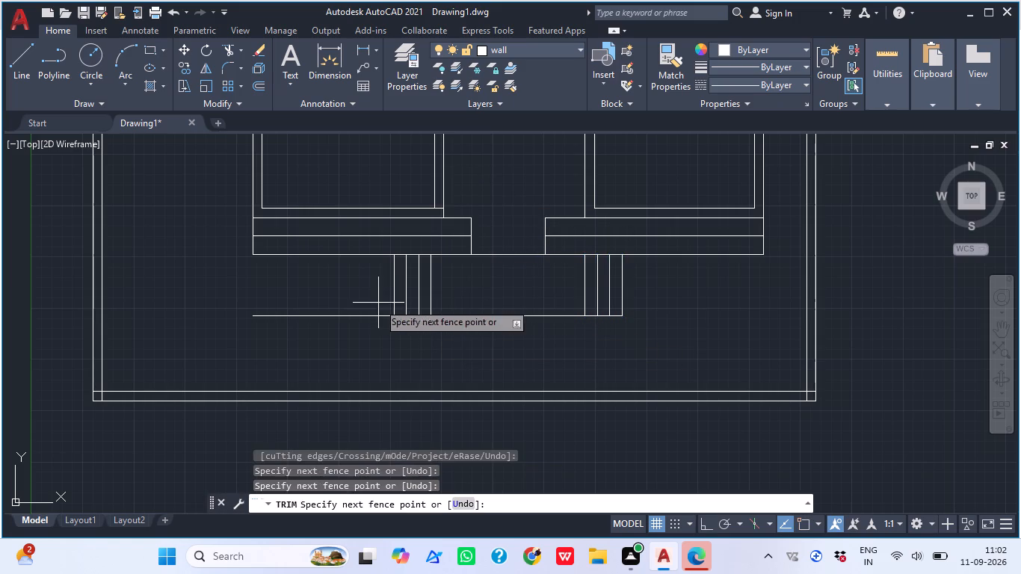
left_click(380, 326)
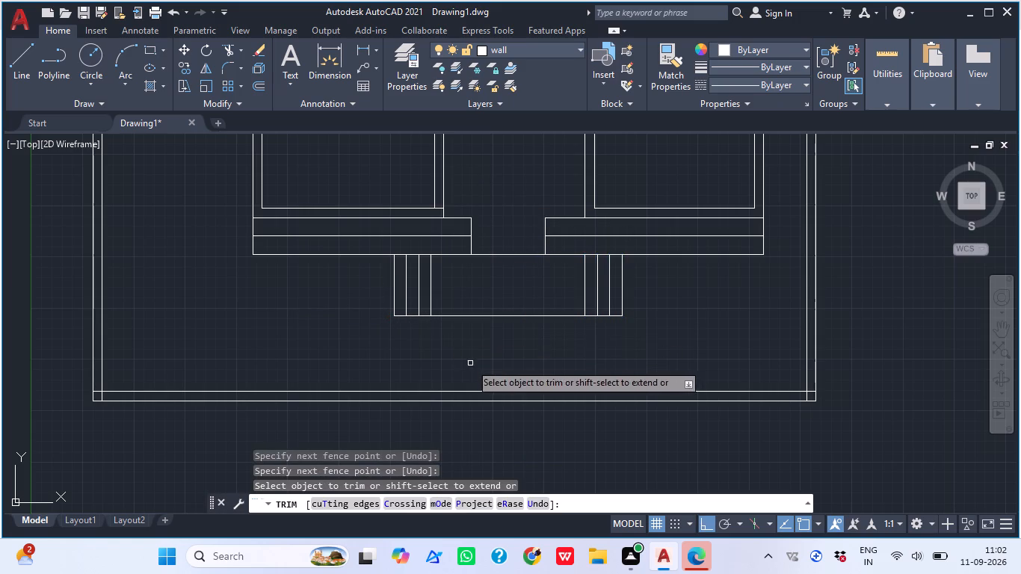
scroll(481, 341, "down", 1)
key("Escape")
Examine the room and wall layout across the whole plan, from the entrance steps to the upper rooms.
middle_click_drag(526, 327, 481, 299)
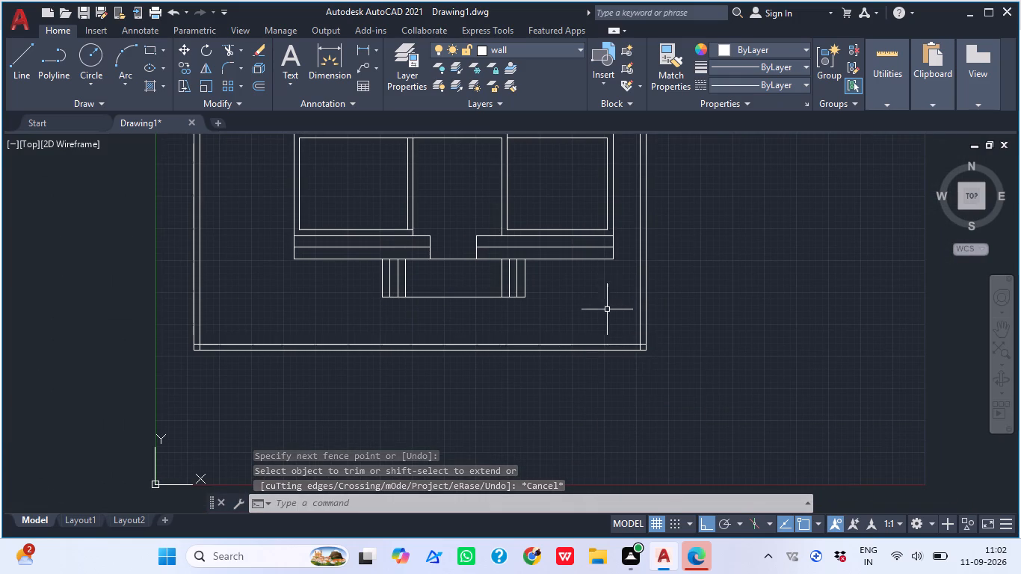
middle_click_drag(587, 344, 592, 401)
scroll(564, 351, "down", 1)
middle_click_drag(562, 415, 559, 426)
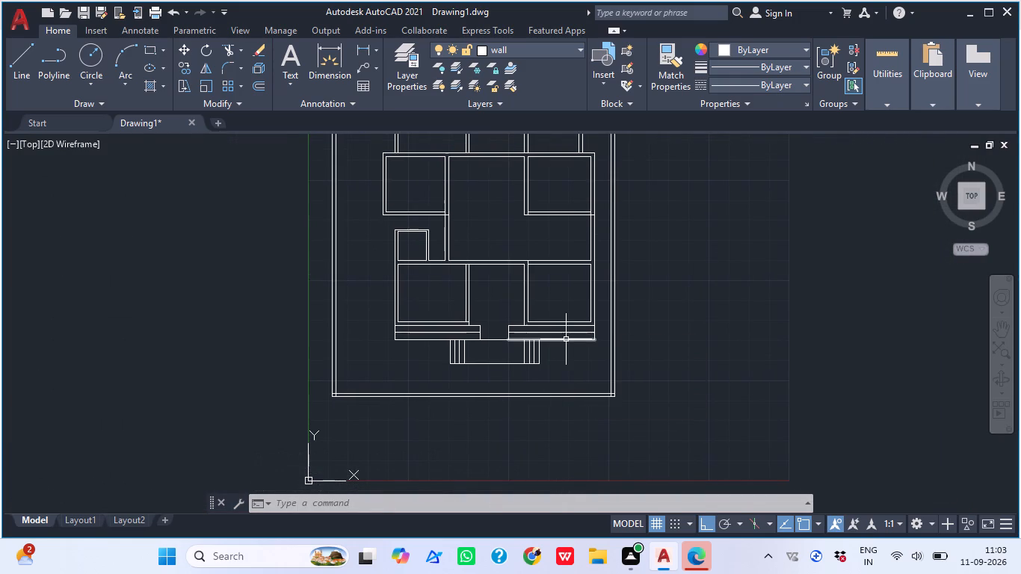
middle_click(552, 514)
middle_click_drag(519, 289, 514, 416)
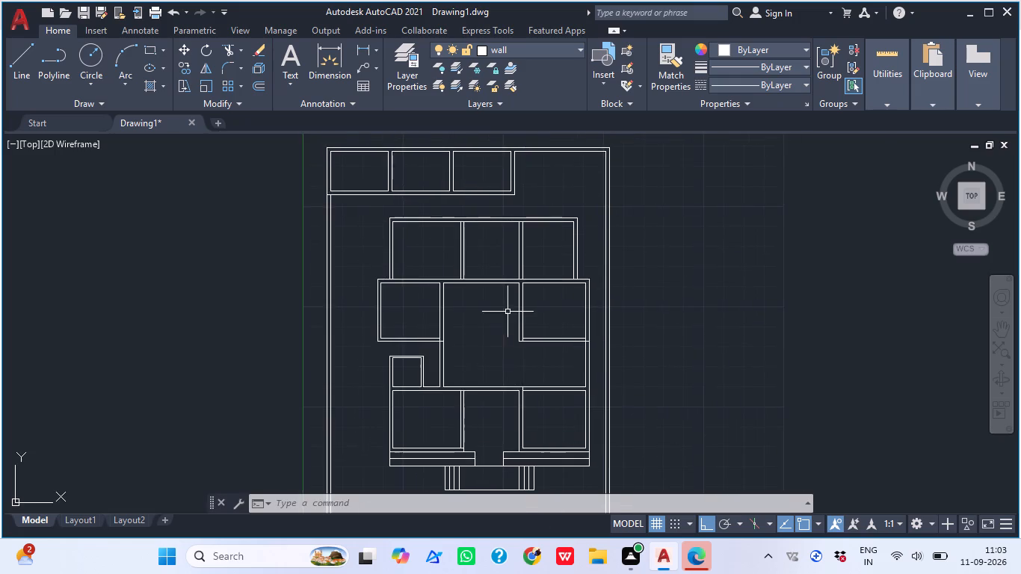
scroll(508, 312, "up", 1)
middle_click_drag(559, 342, 531, 345)
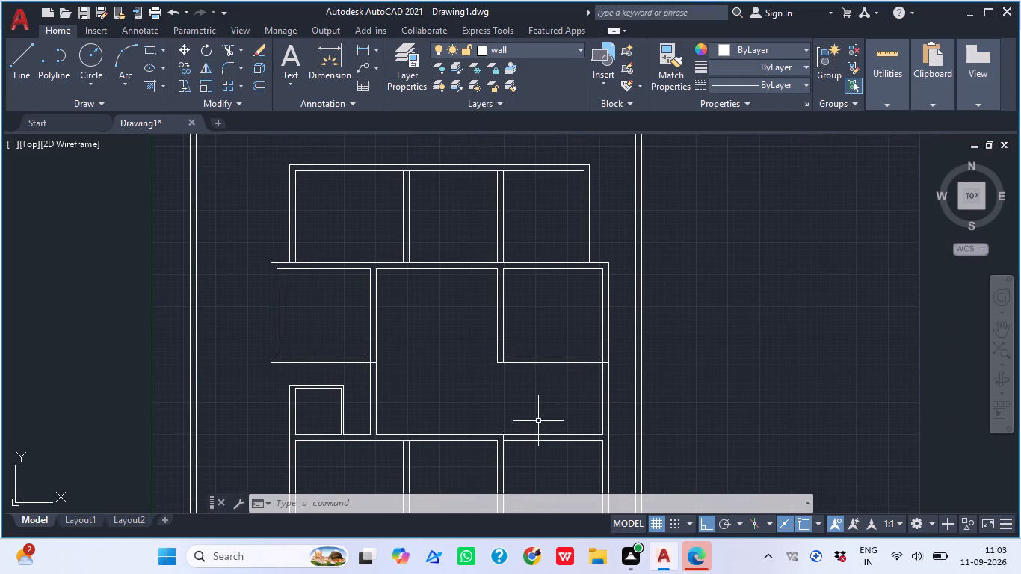
scroll(563, 392, "up", 2)
scroll(496, 383, "down", 1)
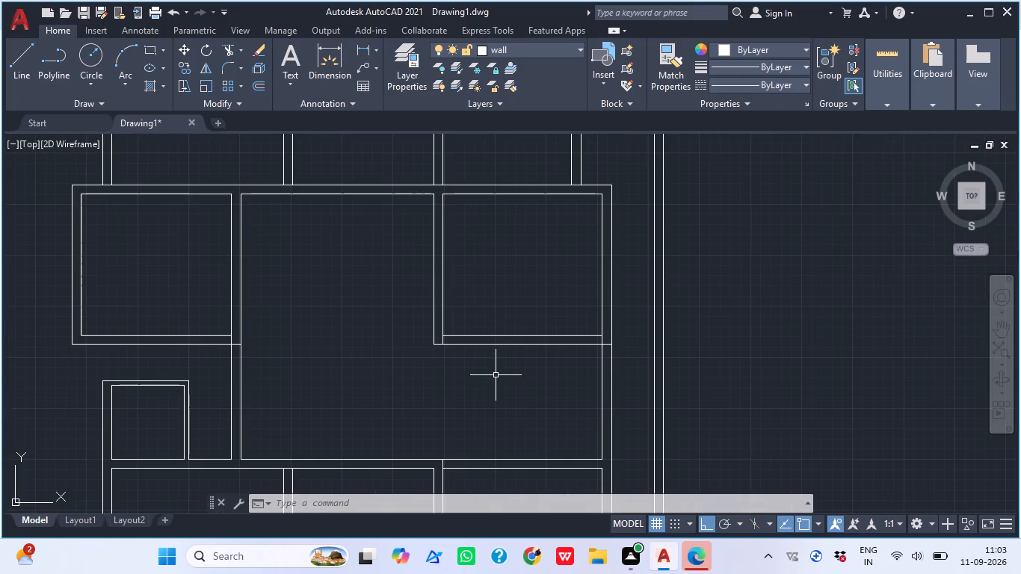
scroll(498, 375, "down", 2)
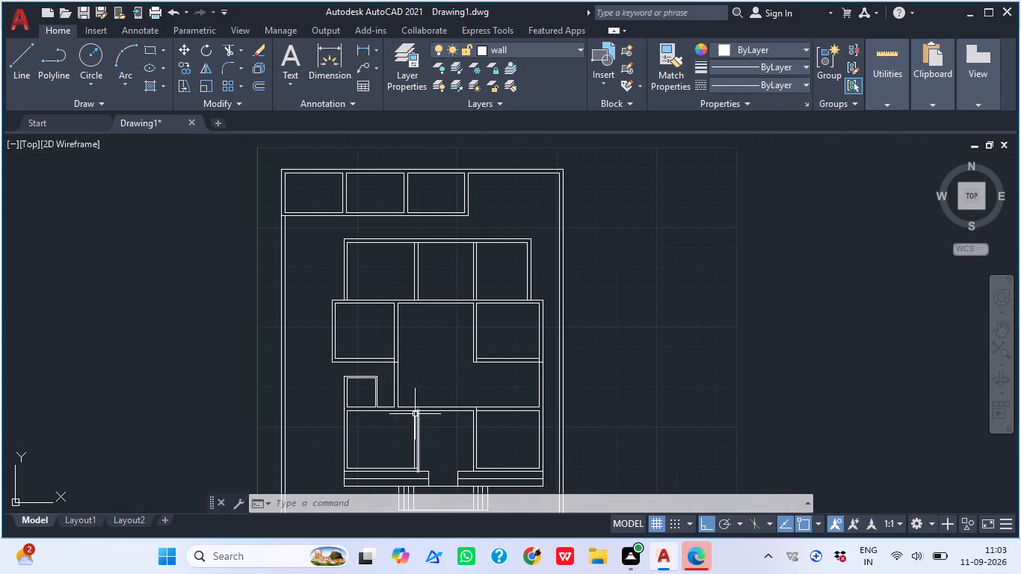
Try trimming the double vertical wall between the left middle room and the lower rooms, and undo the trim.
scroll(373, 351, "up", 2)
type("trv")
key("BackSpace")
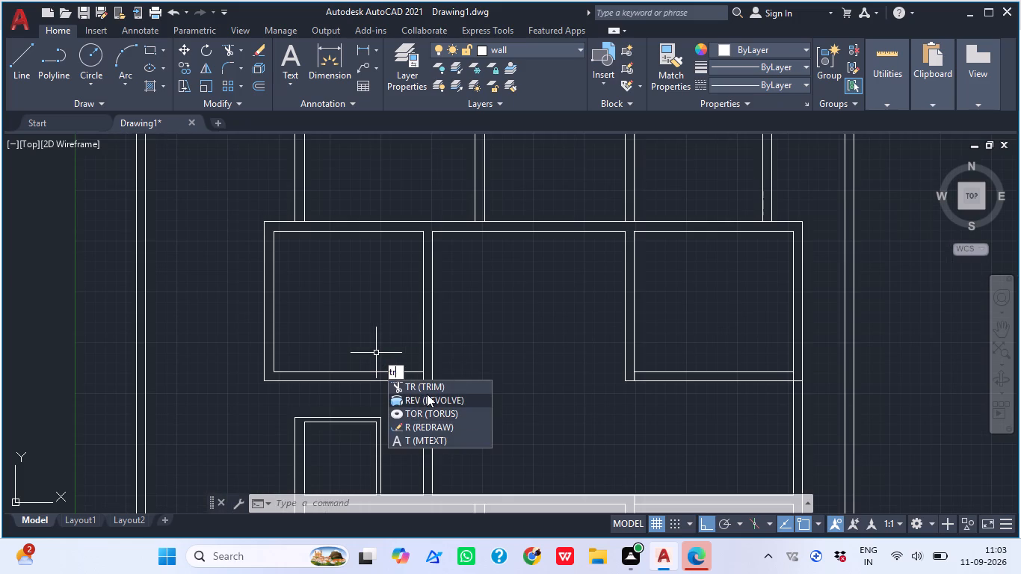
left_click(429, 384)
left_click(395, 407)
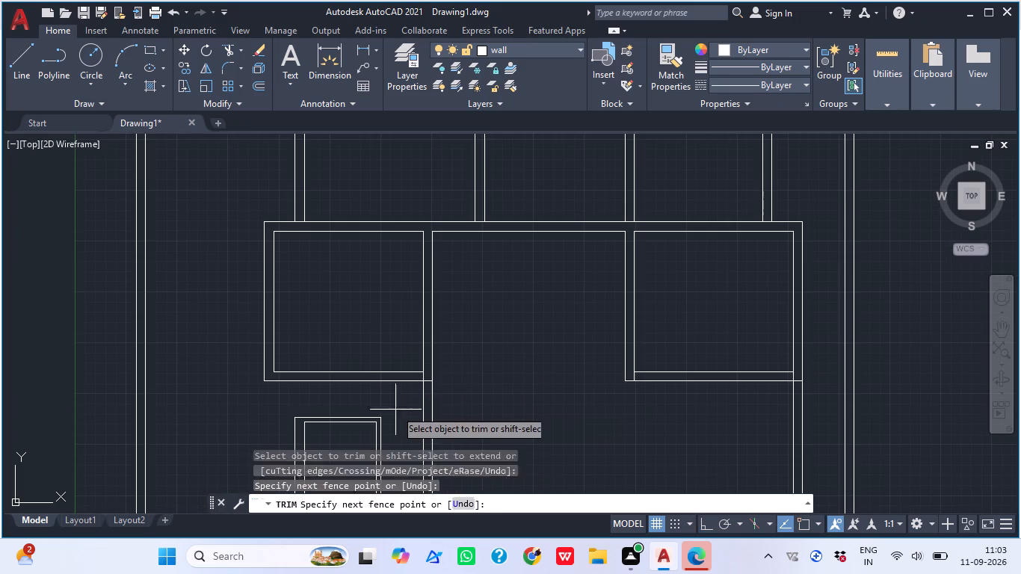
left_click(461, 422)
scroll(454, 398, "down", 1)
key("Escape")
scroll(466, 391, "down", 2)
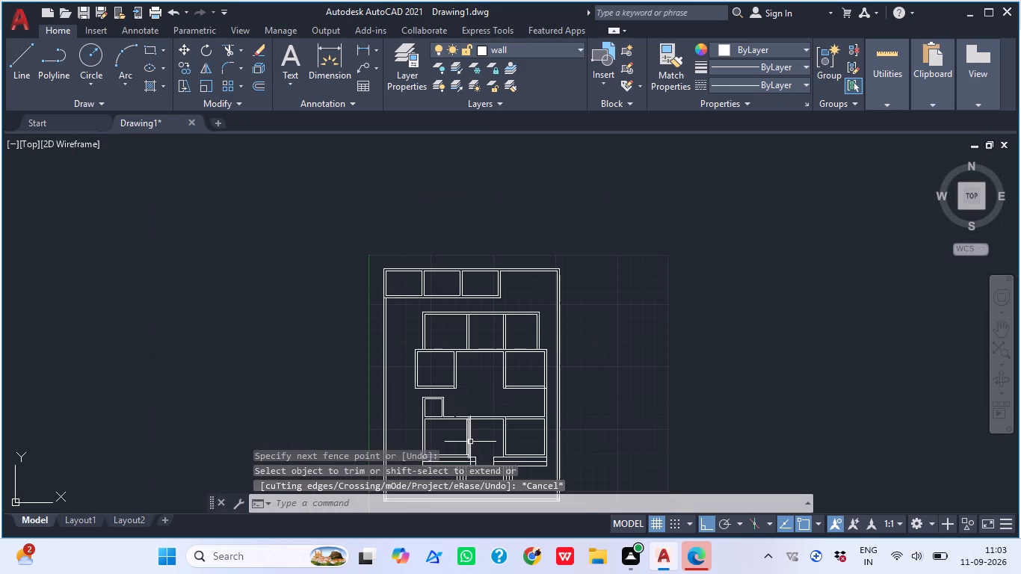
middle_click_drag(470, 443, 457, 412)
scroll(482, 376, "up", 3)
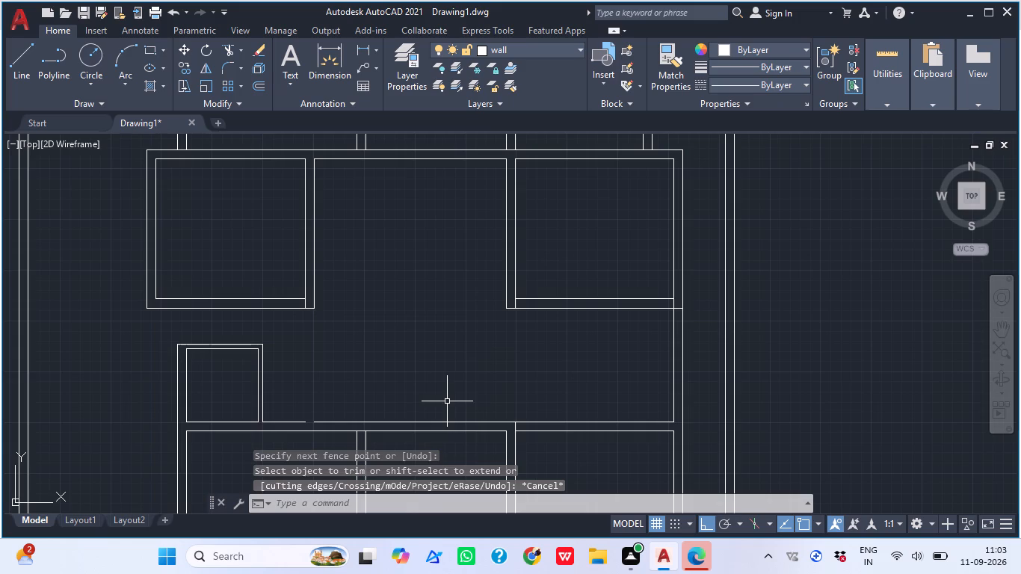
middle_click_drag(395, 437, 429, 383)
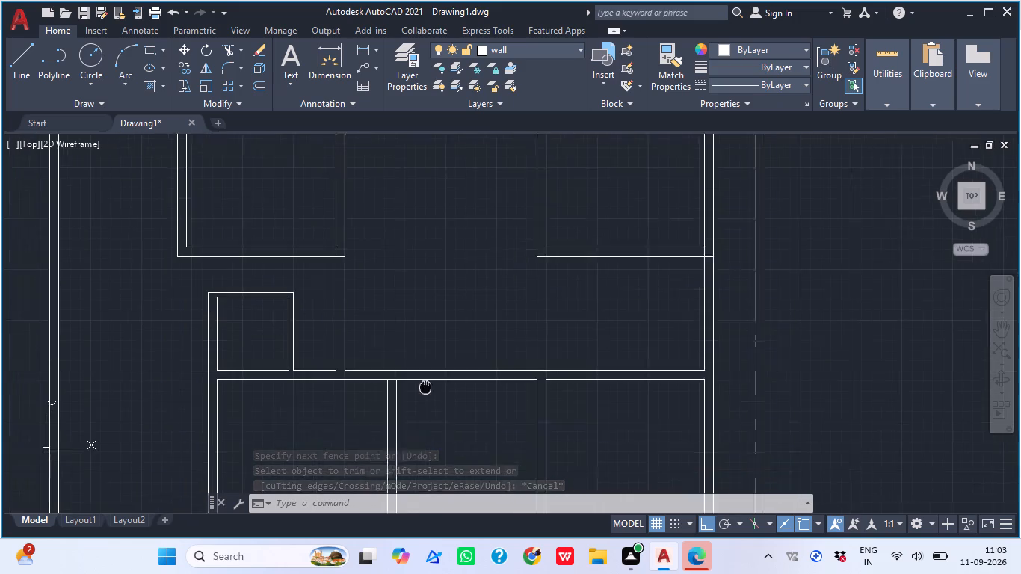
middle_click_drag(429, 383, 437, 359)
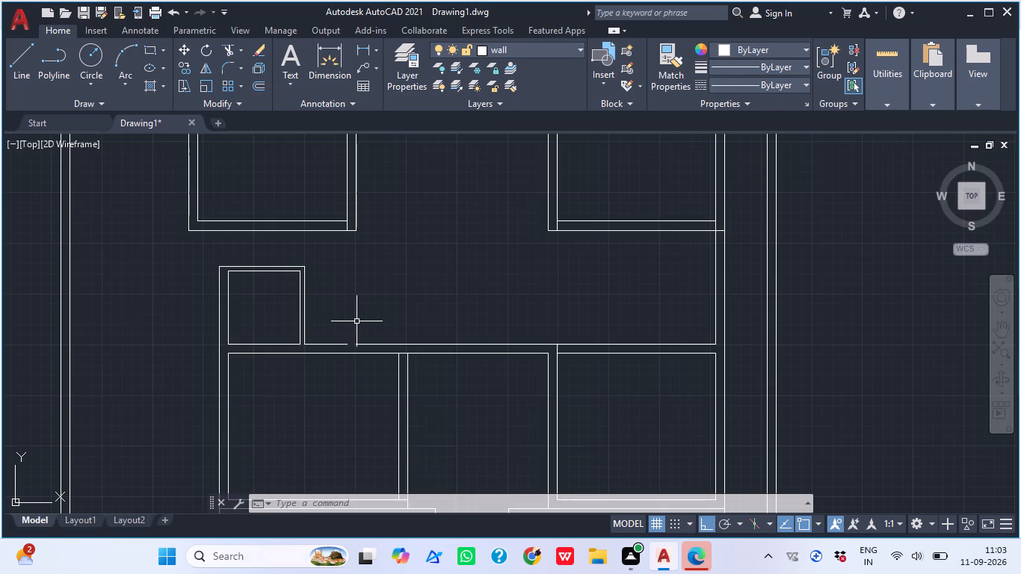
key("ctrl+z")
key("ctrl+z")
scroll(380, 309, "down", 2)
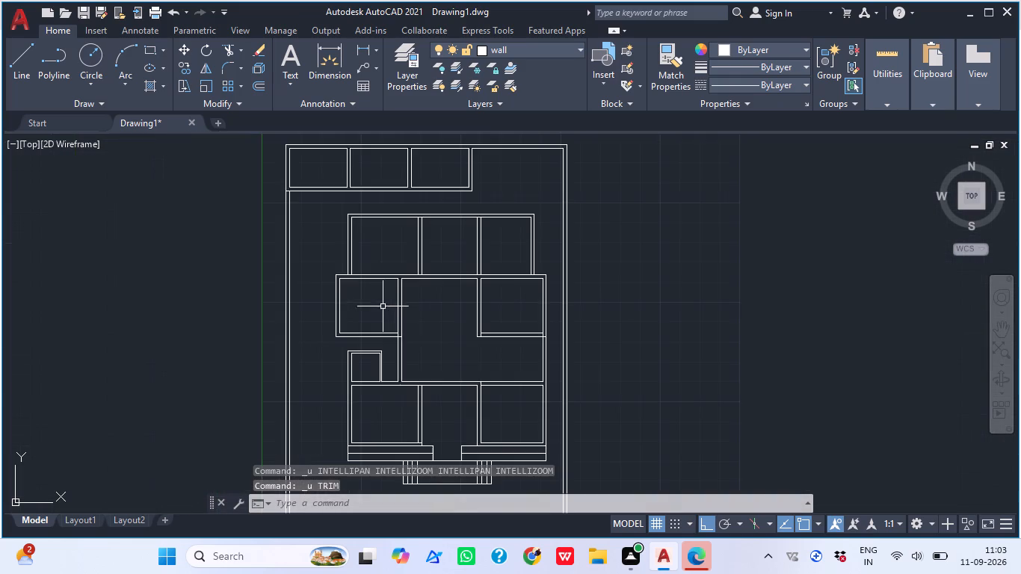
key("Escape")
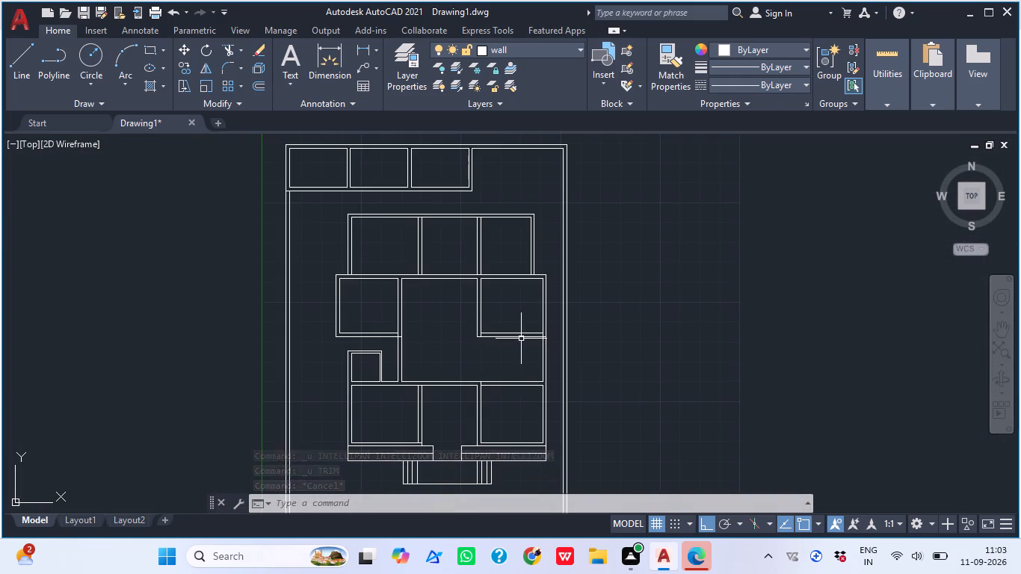
Make the door layer current.
scroll(473, 318, "down", 1)
middle_click_drag(462, 318, 505, 343)
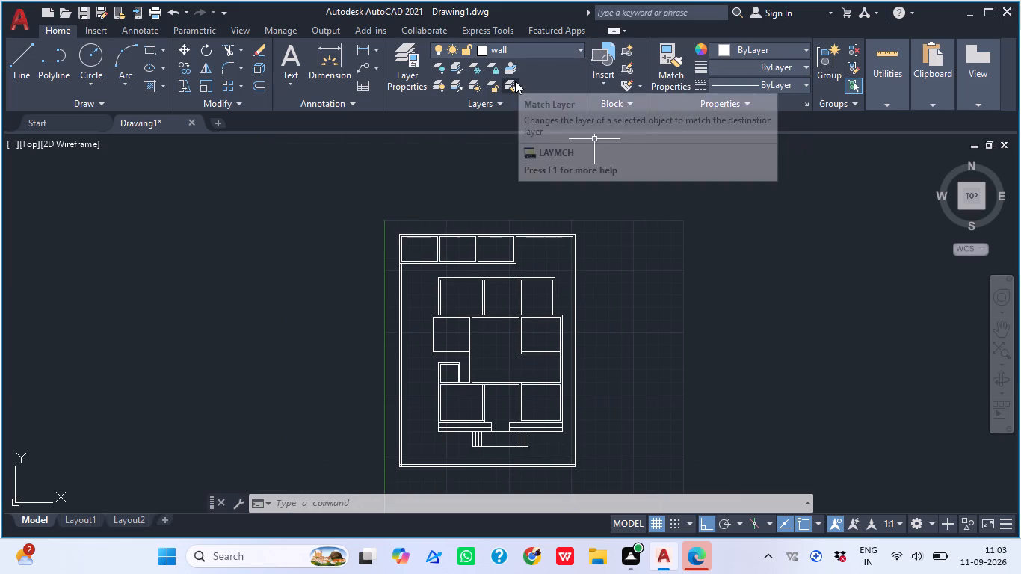
left_click(540, 54)
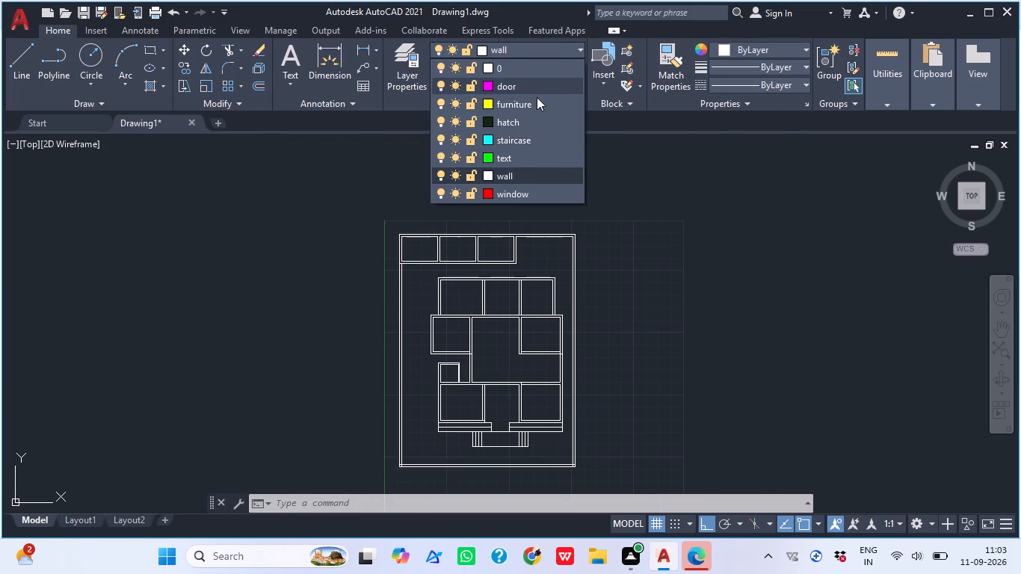
left_click(535, 87)
Insert the recent Door block in the empty area just outside the right side of the plan boundary.
middle_click_drag(590, 243, 552, 191)
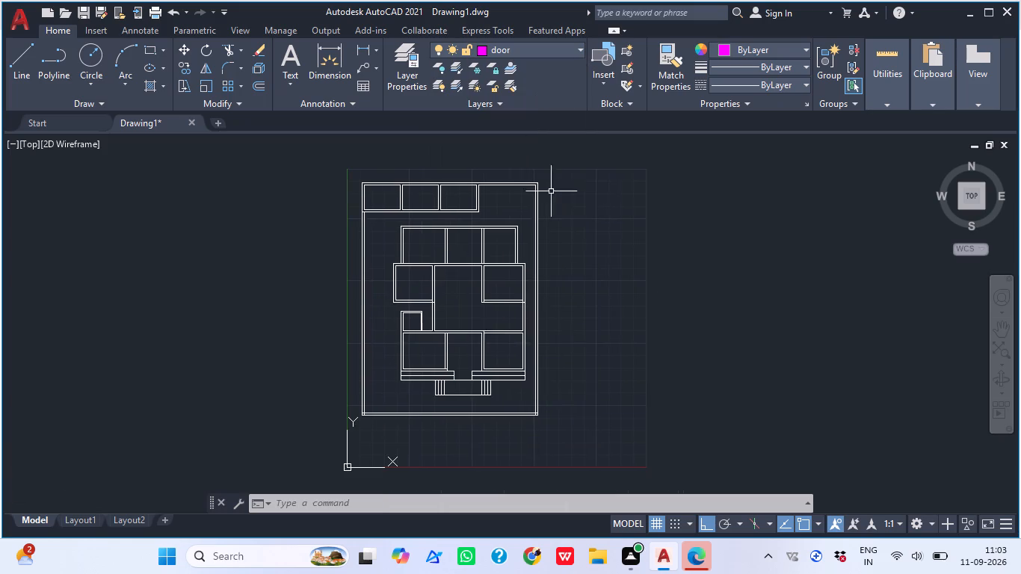
key("i")
key("Return")
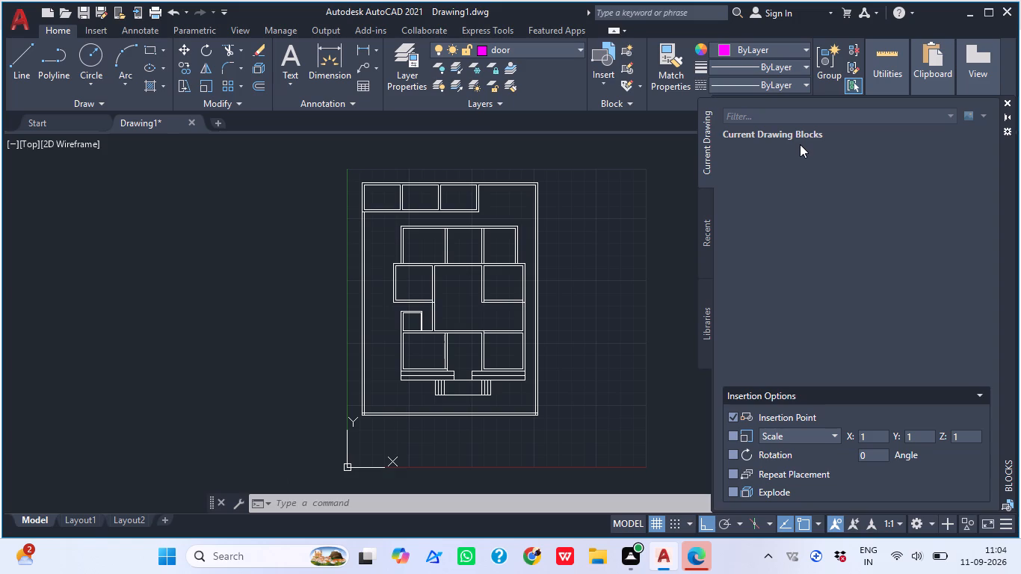
scroll(815, 143, "down", 2)
scroll(749, 123, "up", 1)
left_click(705, 143)
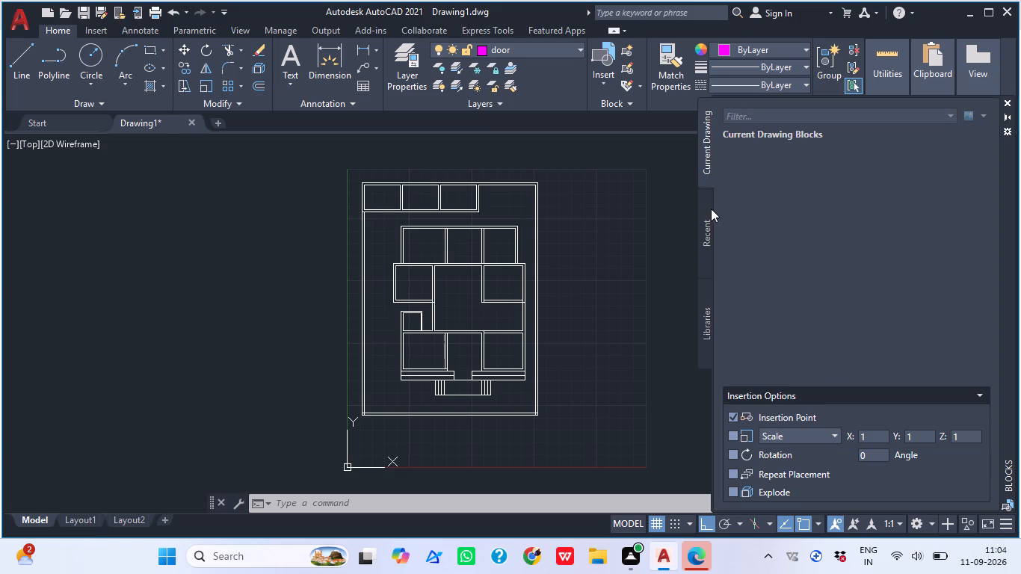
left_click(711, 209)
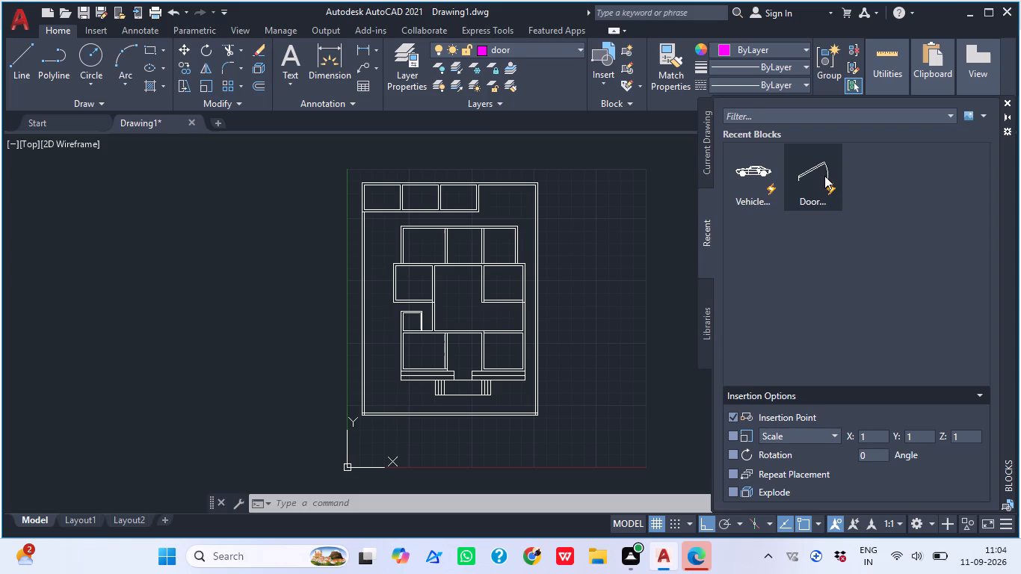
left_click_drag(824, 176, 591, 226)
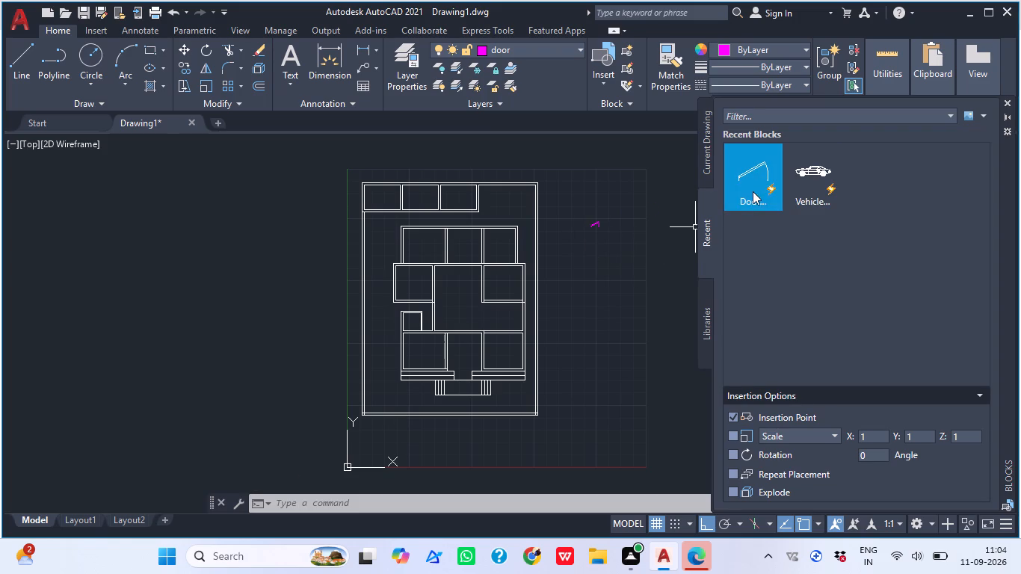
Insert the recent Vehicle block outside the plan, near the boundary's lower right corner, and close the block library.
left_click_drag(821, 165, 471, 315)
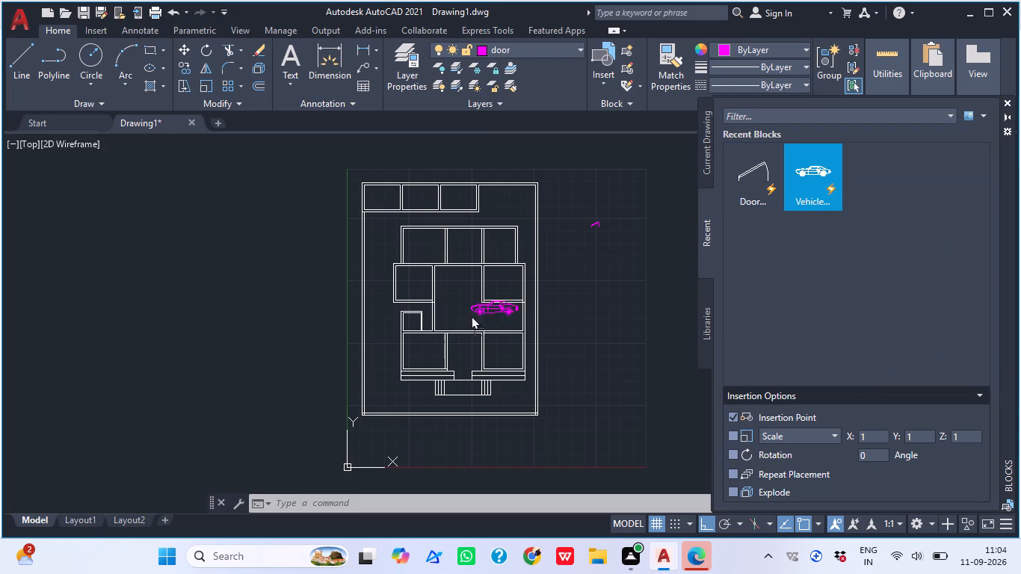
left_click_drag(471, 315, 593, 445)
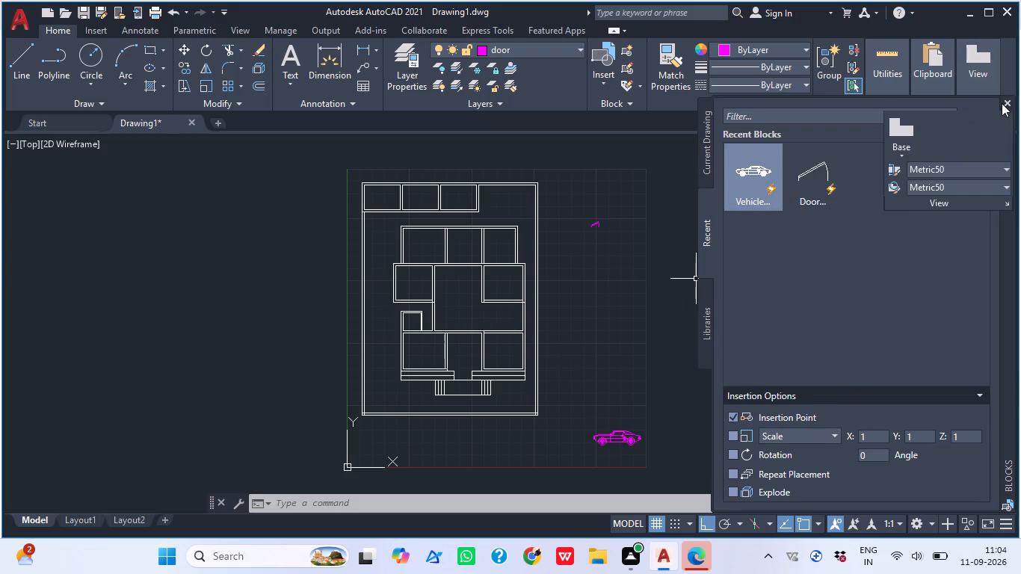
left_click(1004, 101)
Set the inserted door block's opening angle to Open 90º.
scroll(601, 207, "up", 2)
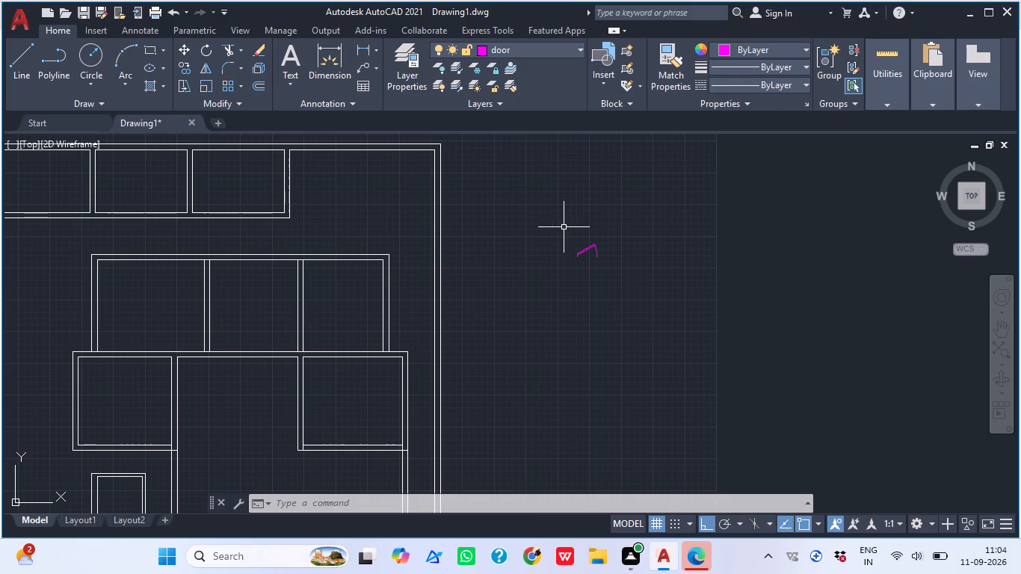
left_click_drag(563, 228, 572, 232)
left_click(682, 284)
scroll(590, 290, "up", 2)
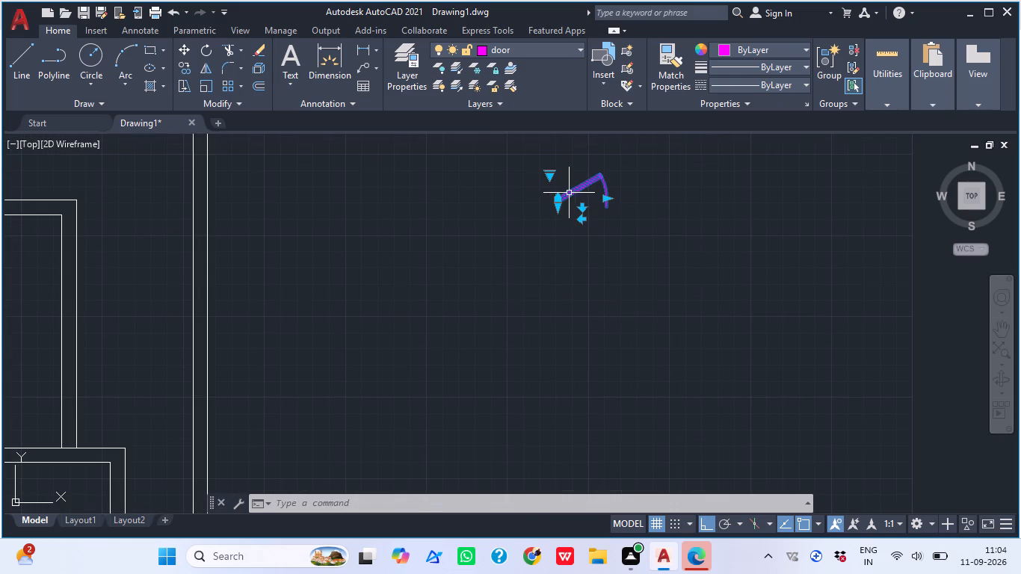
left_click(549, 177)
left_click(595, 232)
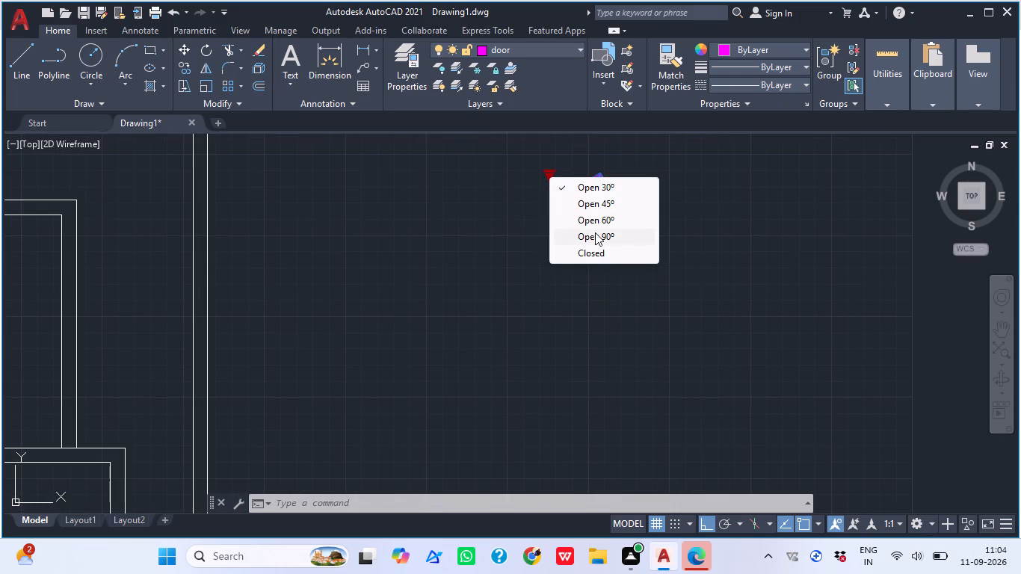
left_click(705, 216)
left_click_drag(638, 248, 645, 256)
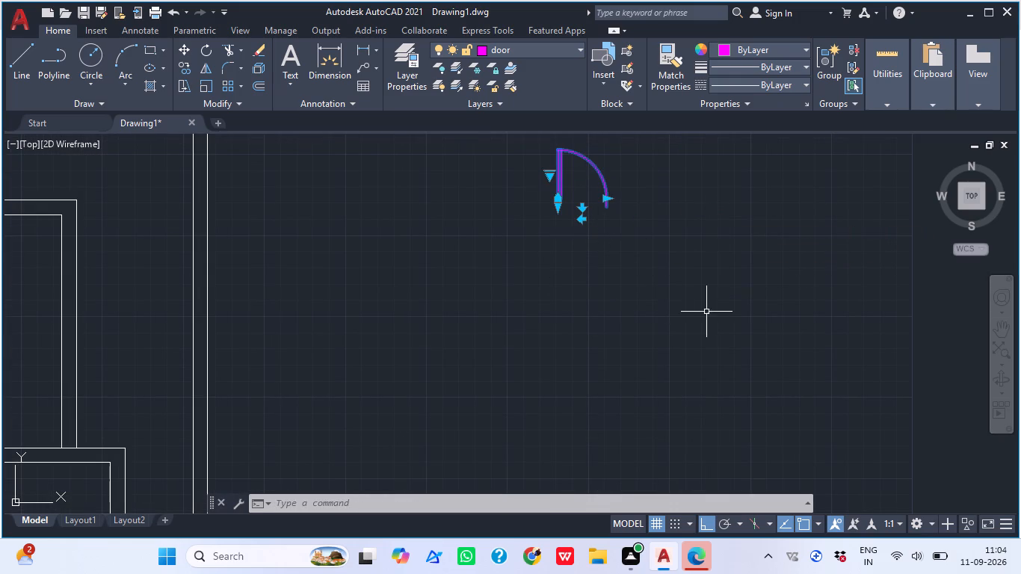
key("Escape")
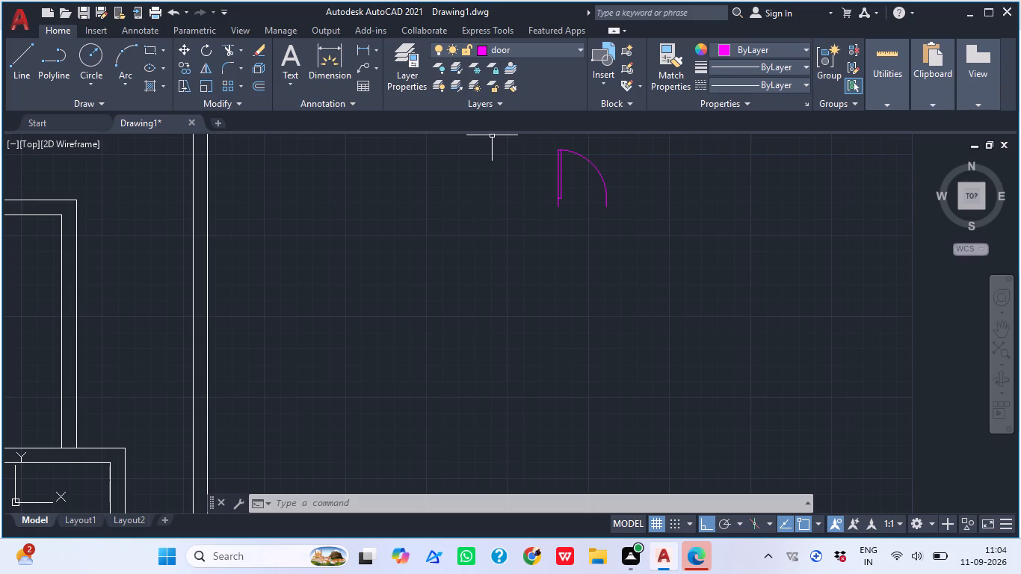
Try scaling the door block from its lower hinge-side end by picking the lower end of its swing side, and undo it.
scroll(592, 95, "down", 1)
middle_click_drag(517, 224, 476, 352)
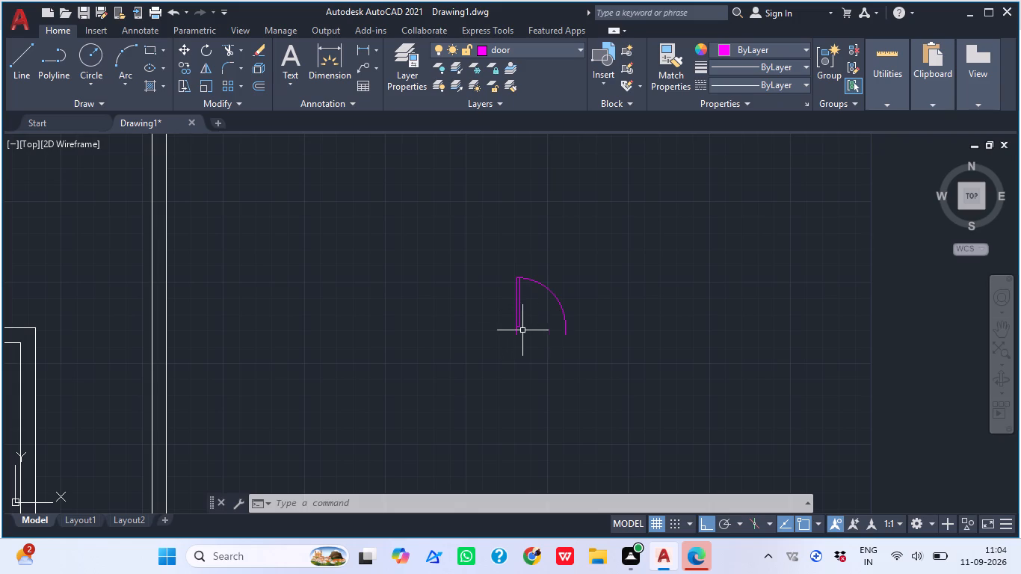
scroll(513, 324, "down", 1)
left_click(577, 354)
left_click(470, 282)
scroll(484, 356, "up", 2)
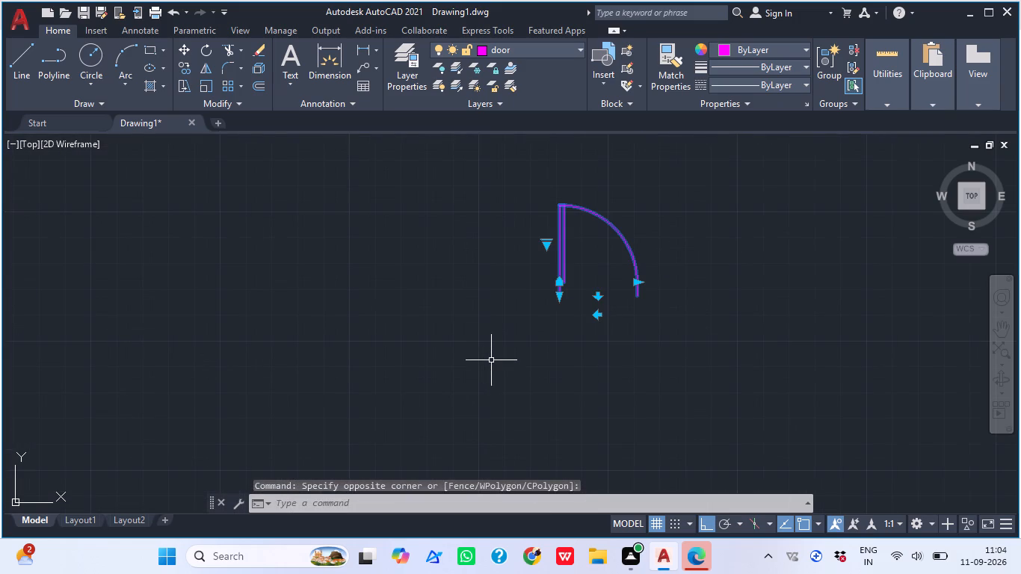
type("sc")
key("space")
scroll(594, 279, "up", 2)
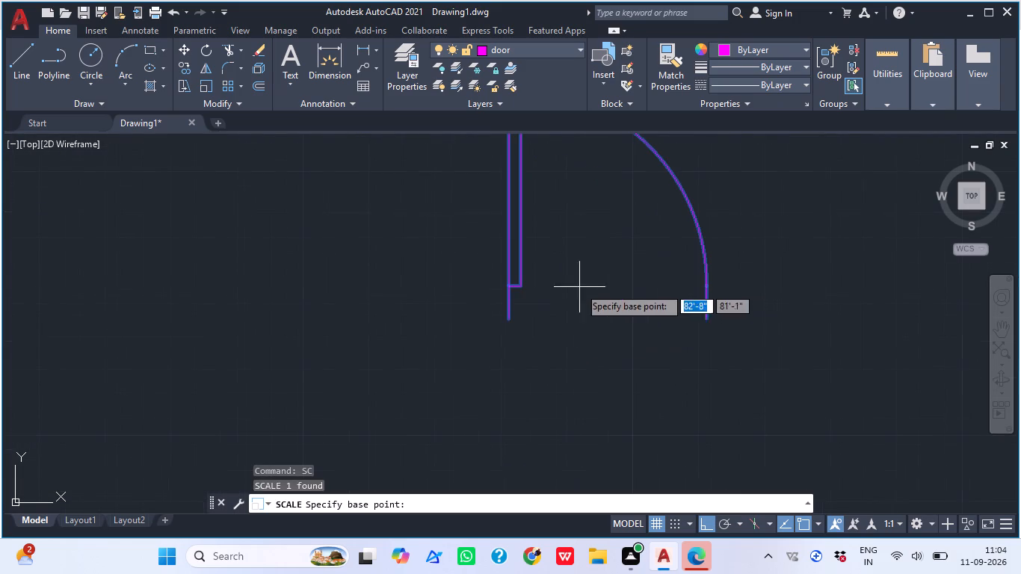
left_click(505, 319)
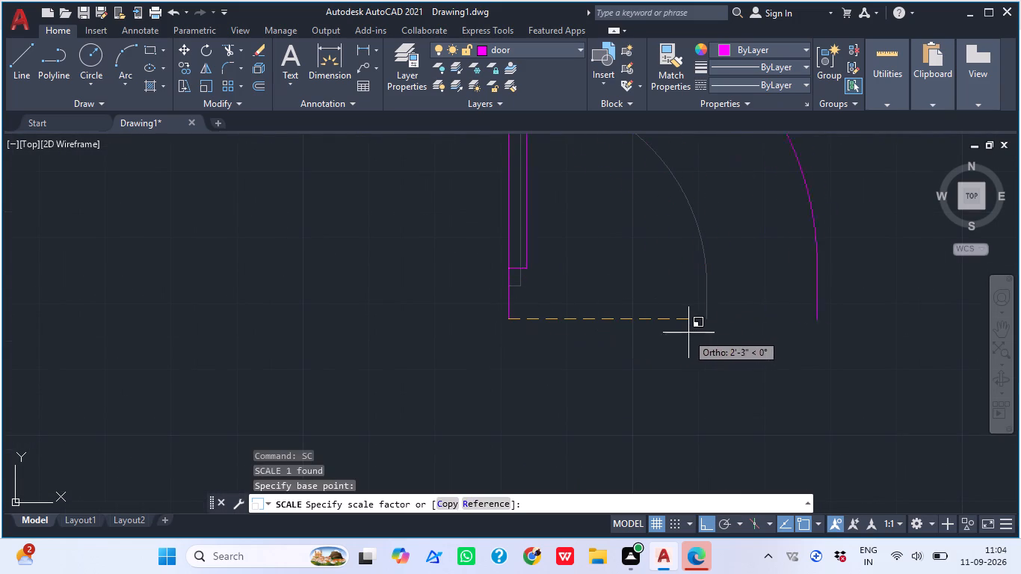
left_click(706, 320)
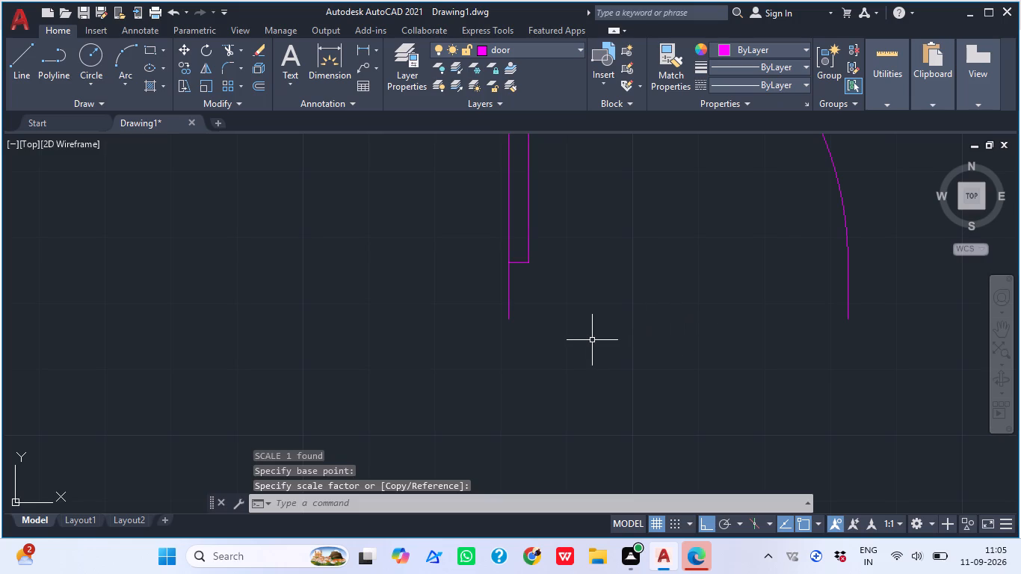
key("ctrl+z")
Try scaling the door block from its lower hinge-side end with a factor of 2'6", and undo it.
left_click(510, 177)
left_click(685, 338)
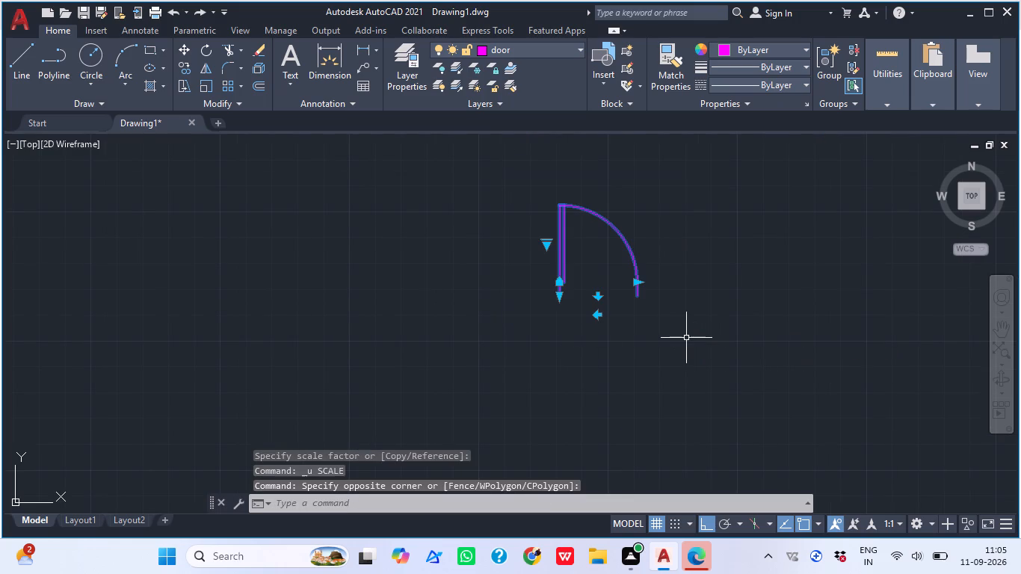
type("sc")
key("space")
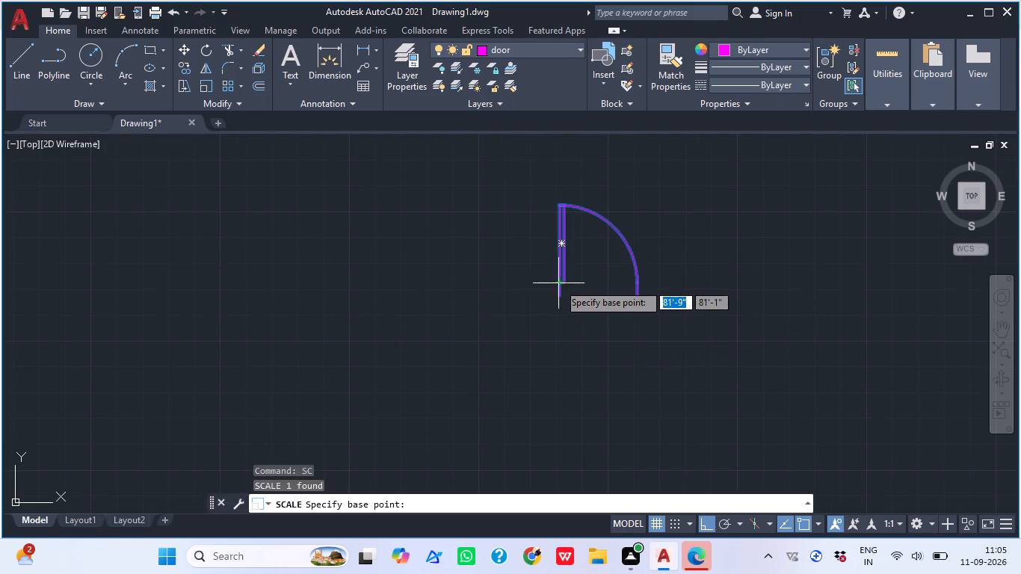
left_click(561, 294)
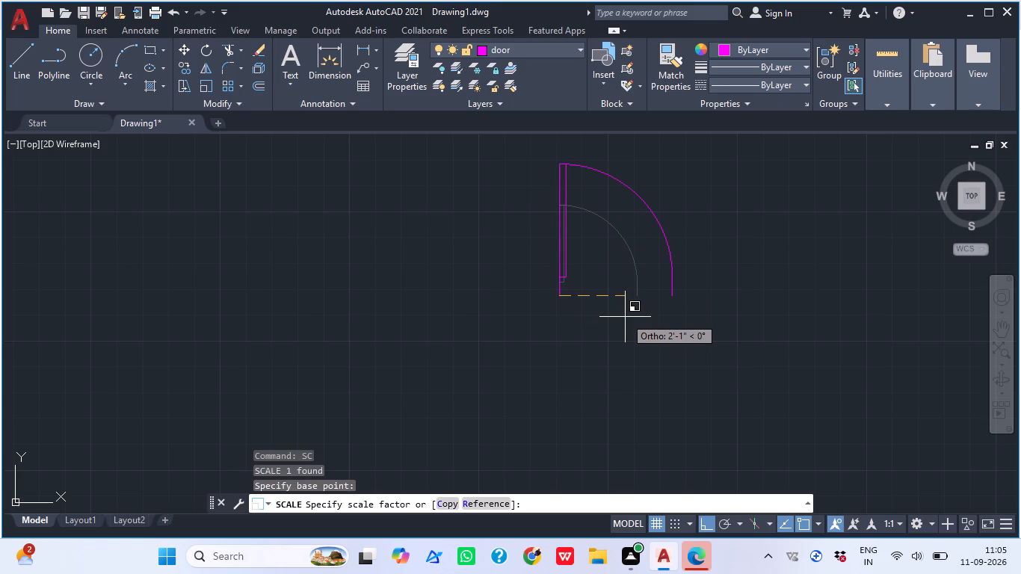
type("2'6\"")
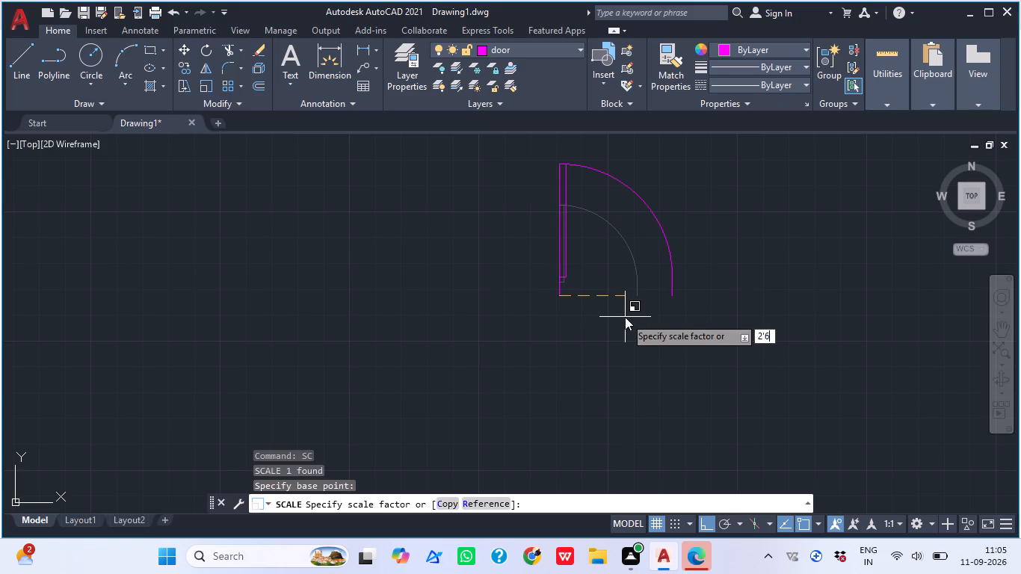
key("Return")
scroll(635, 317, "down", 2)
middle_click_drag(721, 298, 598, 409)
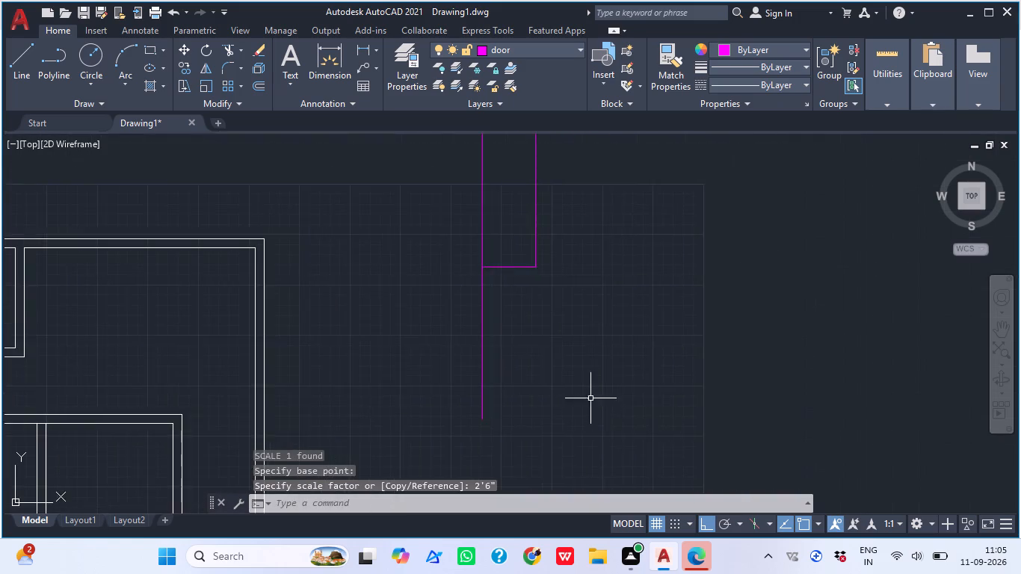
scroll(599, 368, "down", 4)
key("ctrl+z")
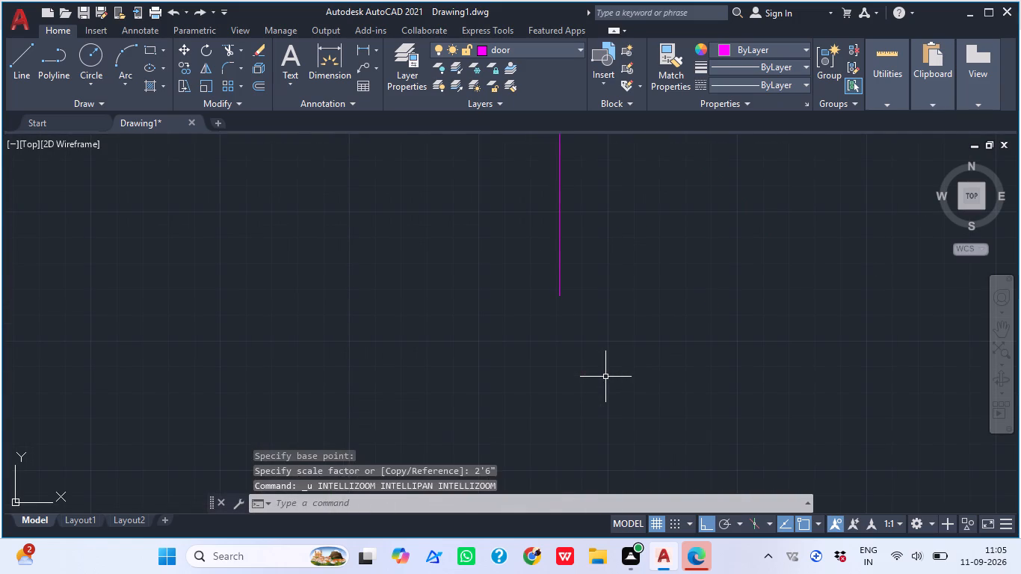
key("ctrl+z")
Scale up the door block from its lower hinge-side end, picking a point just short of its swing-side end.
scroll(642, 294, "down", 1)
scroll(557, 314, "up", 1)
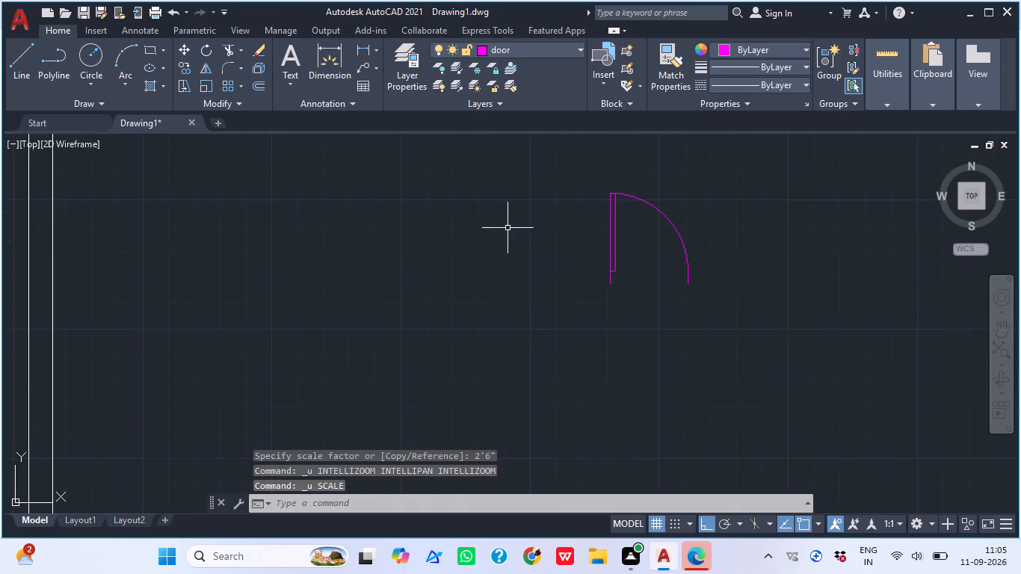
left_click(605, 177)
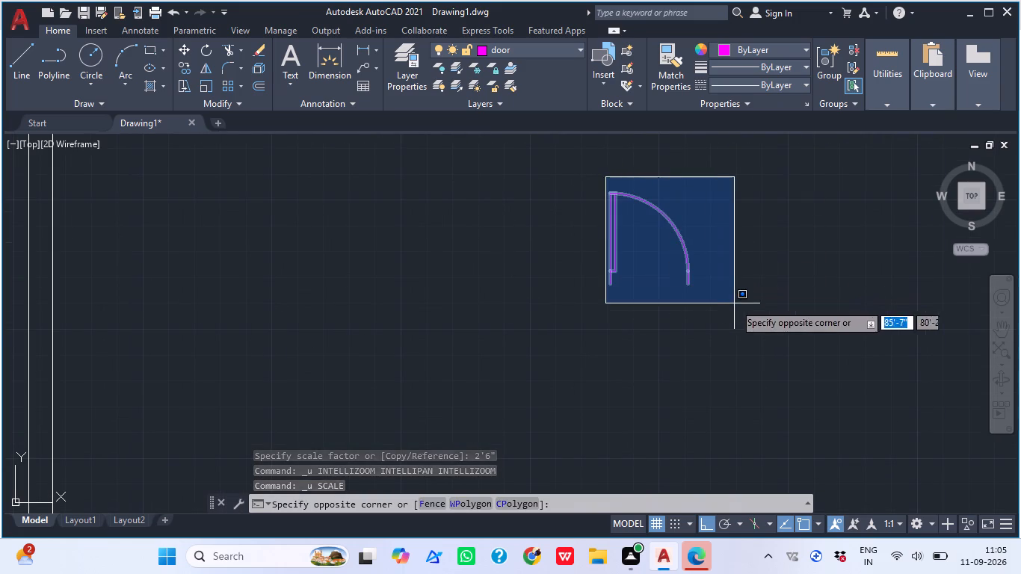
left_click(741, 305)
type("sc")
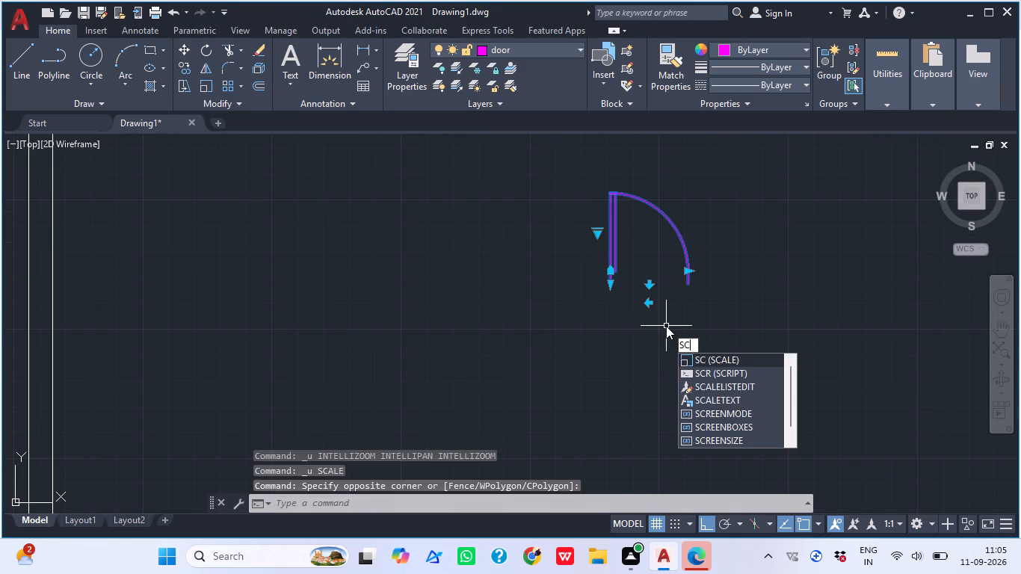
key("space")
scroll(617, 260, "up", 3)
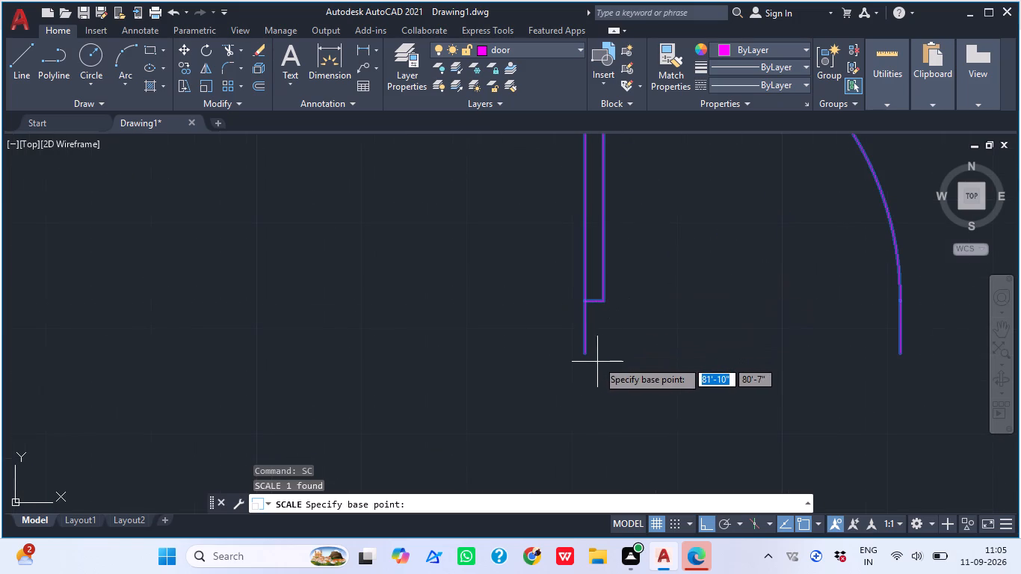
left_click(589, 357)
scroll(591, 351, "down", 3)
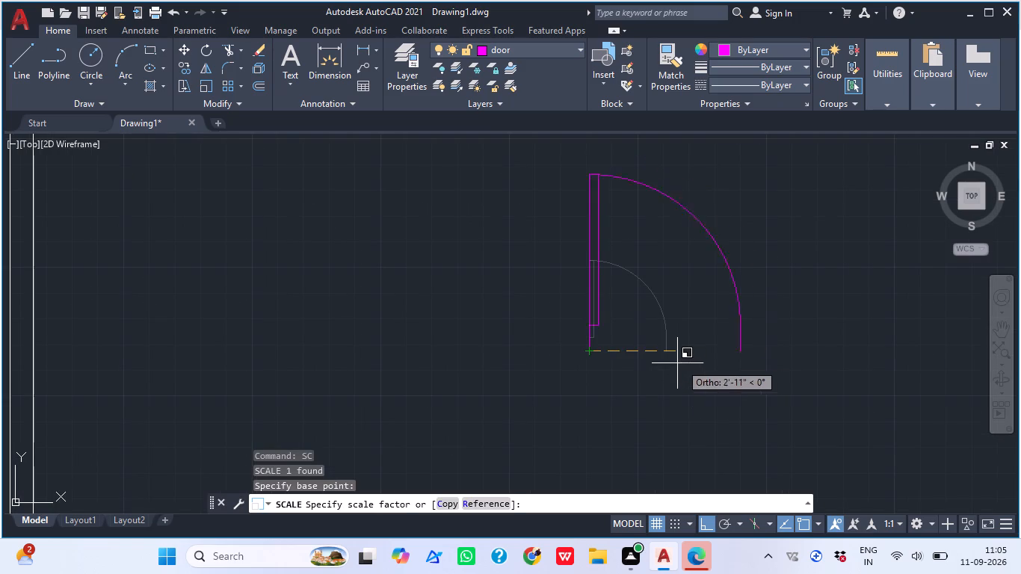
left_click(661, 352)
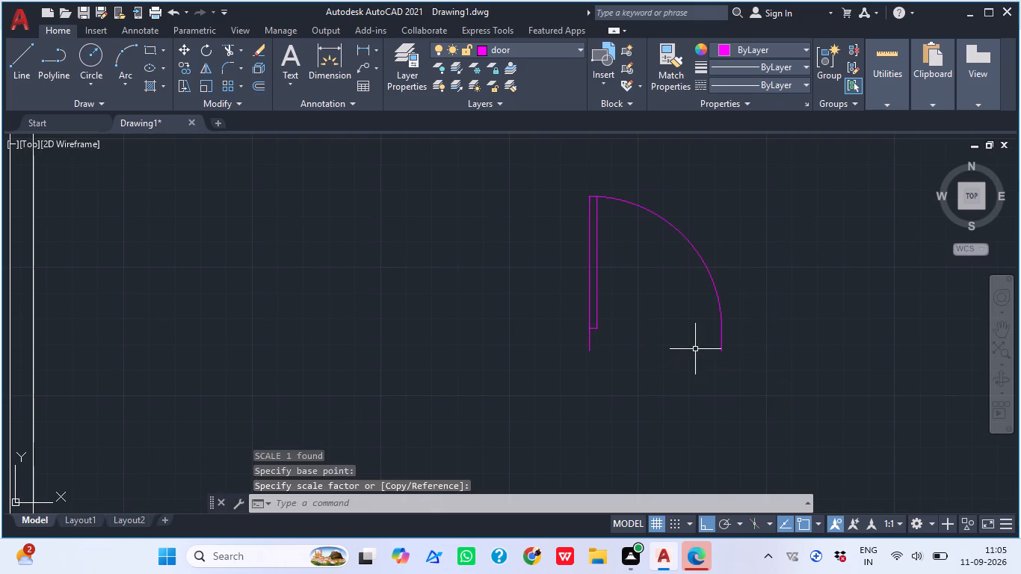
Measure the door block's opening width between its two lower ends with a temporary linear dimension and discard it.
scroll(684, 335, "down", 2)
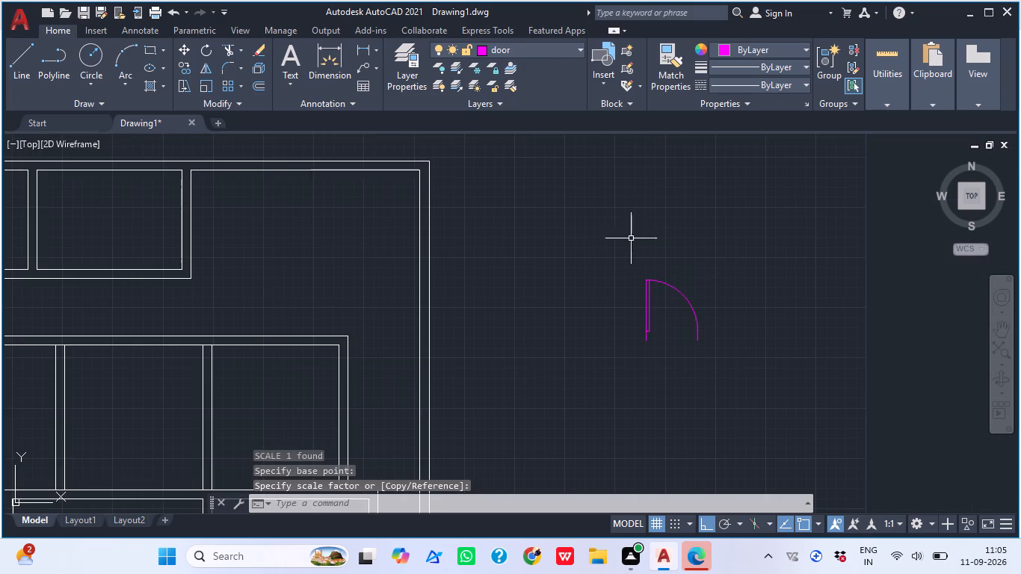
left_click(362, 44)
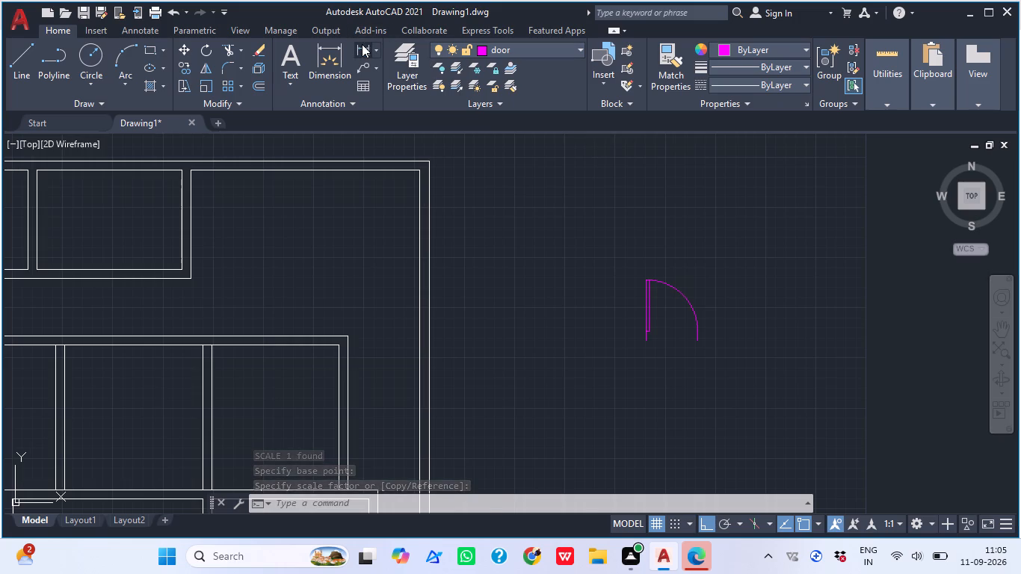
scroll(656, 389, "up", 3)
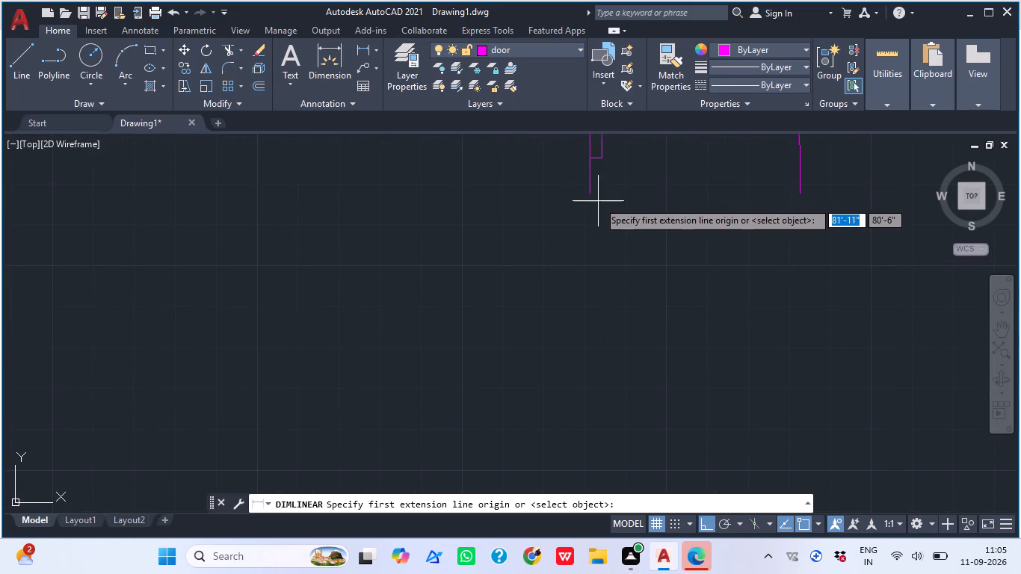
left_click(586, 197)
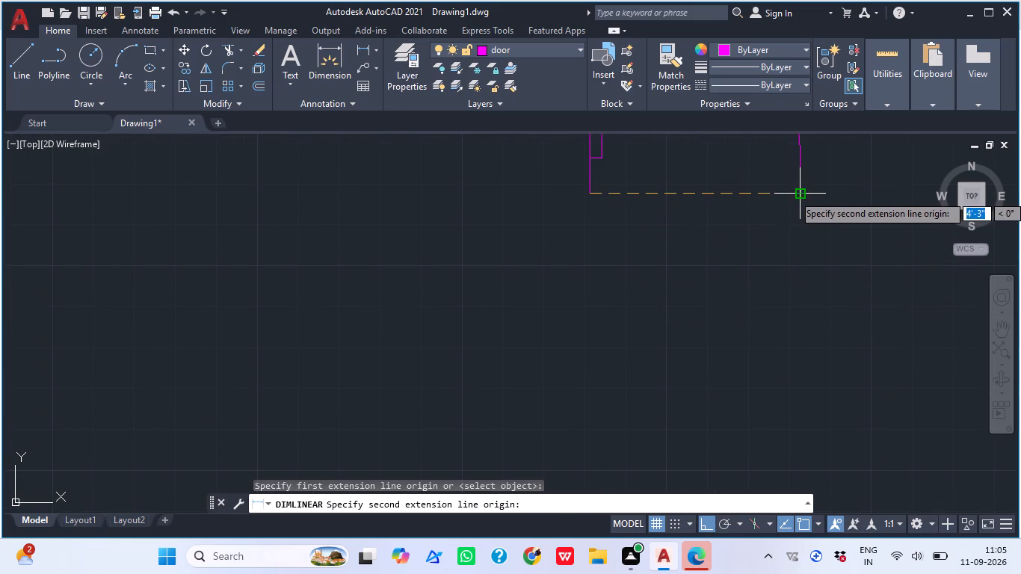
left_click(804, 195)
key("Escape")
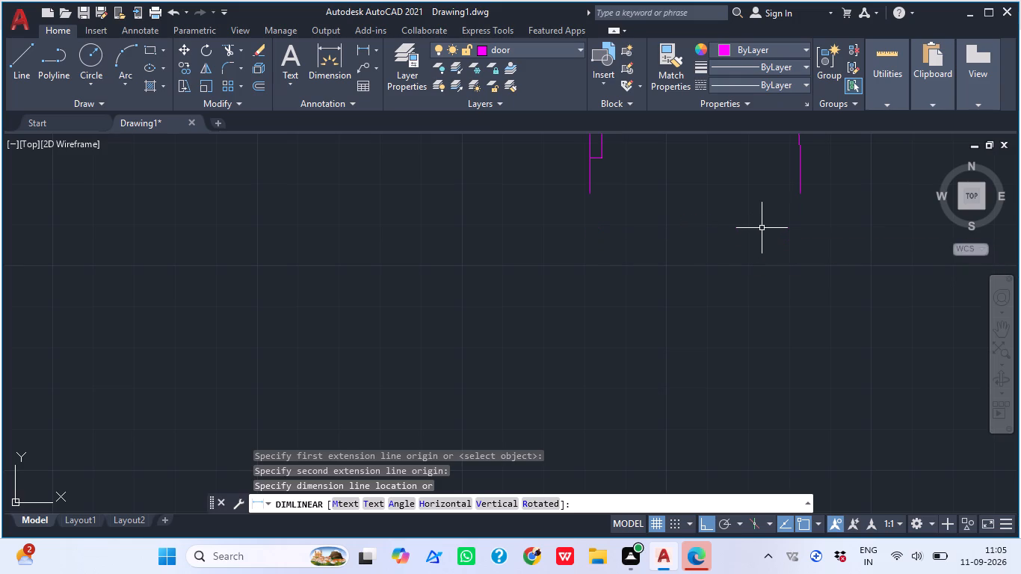
scroll(710, 219, "down", 3)
key("ctrl+z")
key("ctrl+z")
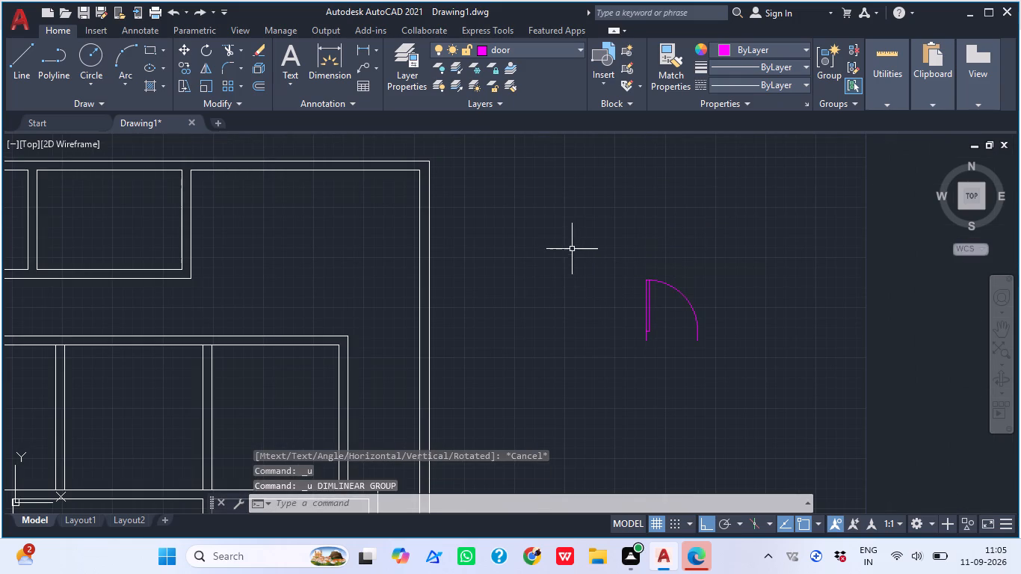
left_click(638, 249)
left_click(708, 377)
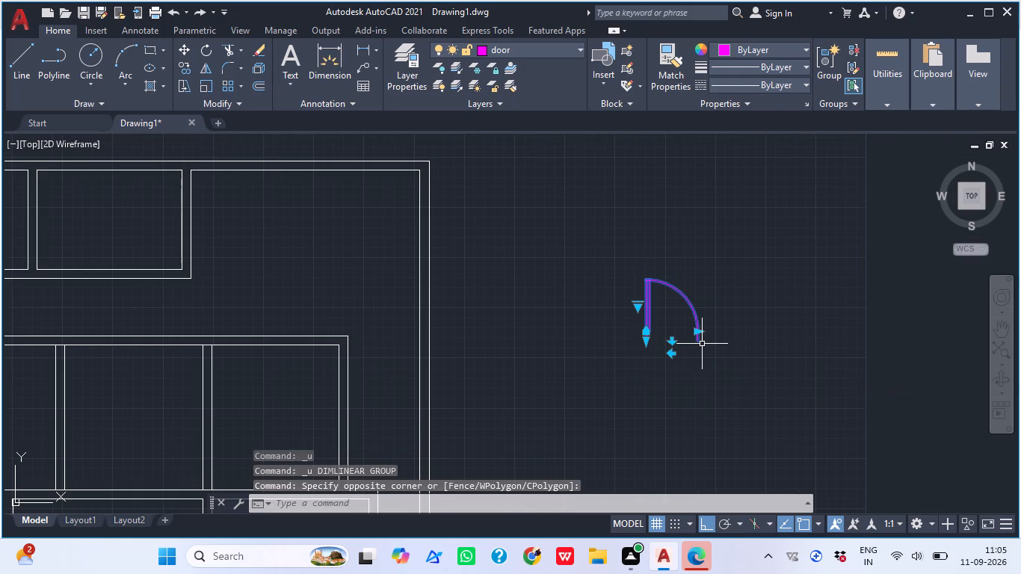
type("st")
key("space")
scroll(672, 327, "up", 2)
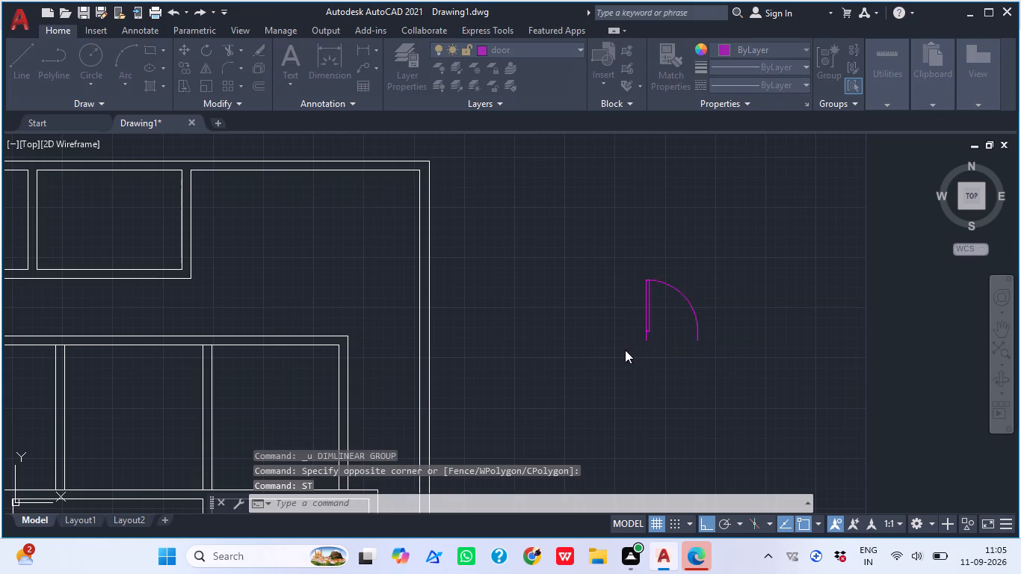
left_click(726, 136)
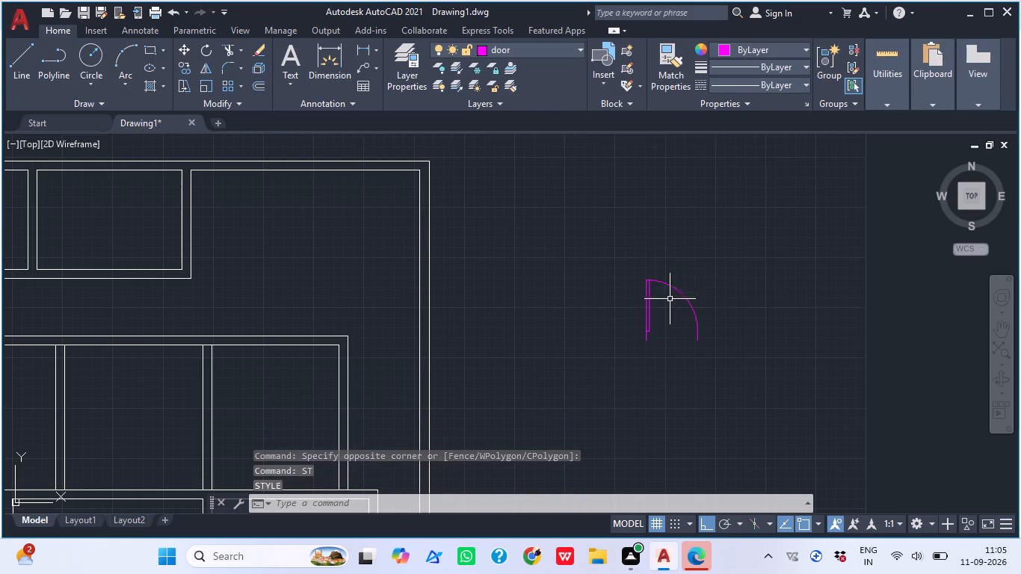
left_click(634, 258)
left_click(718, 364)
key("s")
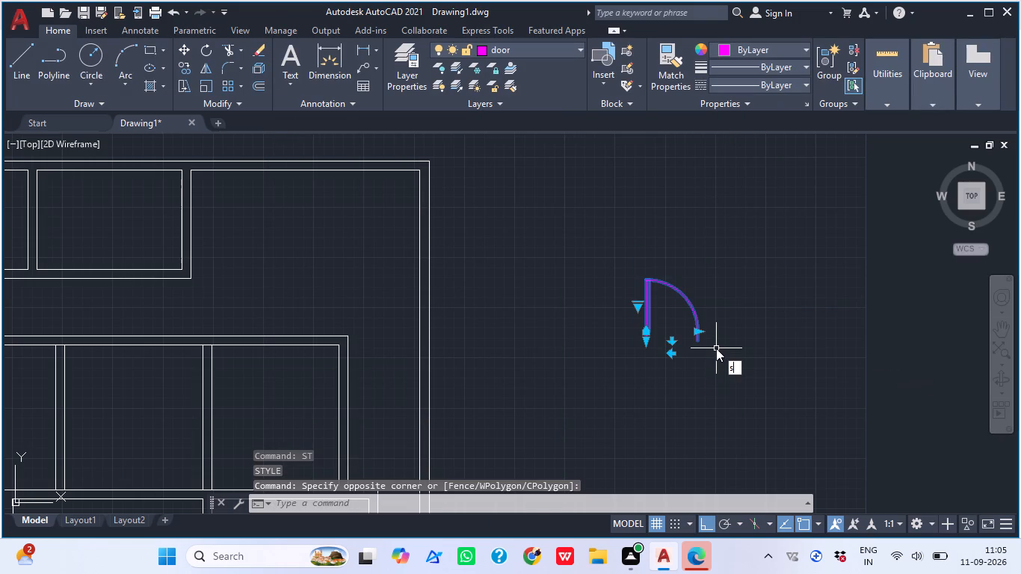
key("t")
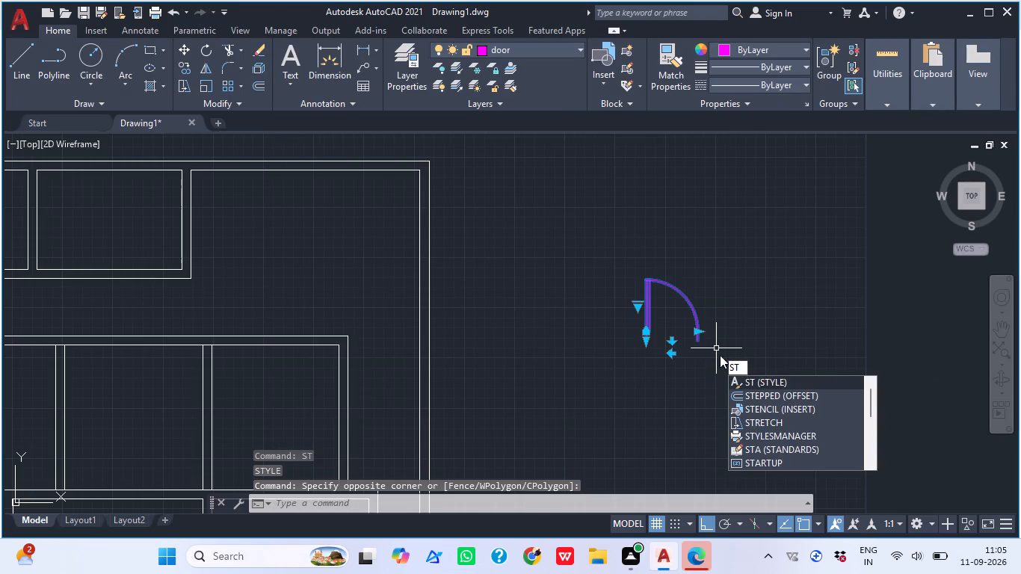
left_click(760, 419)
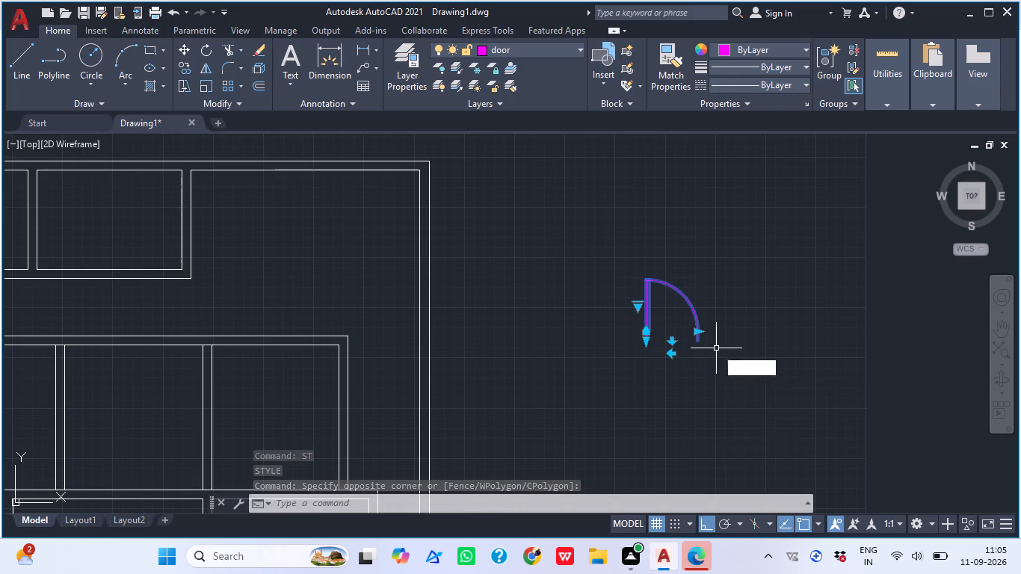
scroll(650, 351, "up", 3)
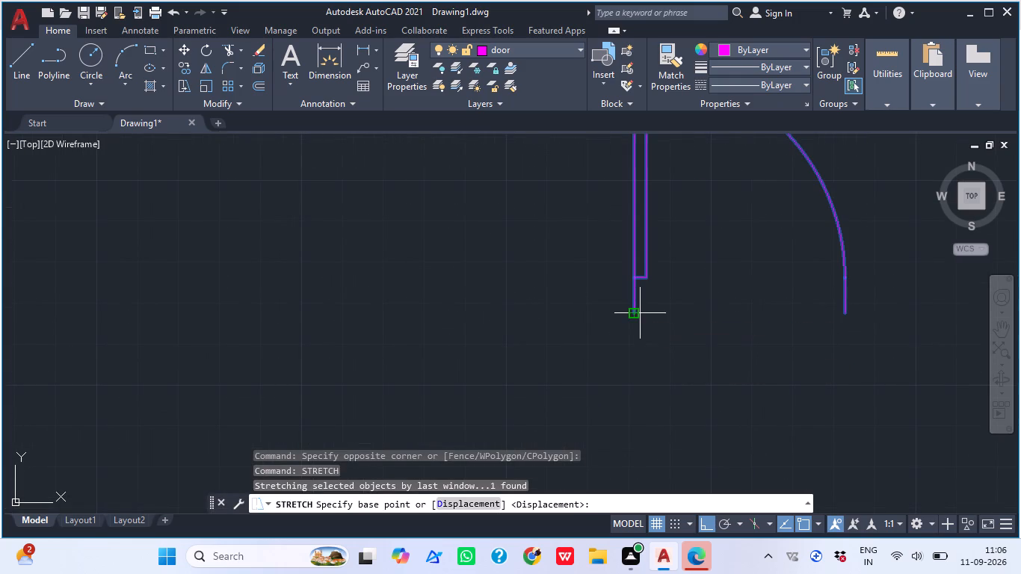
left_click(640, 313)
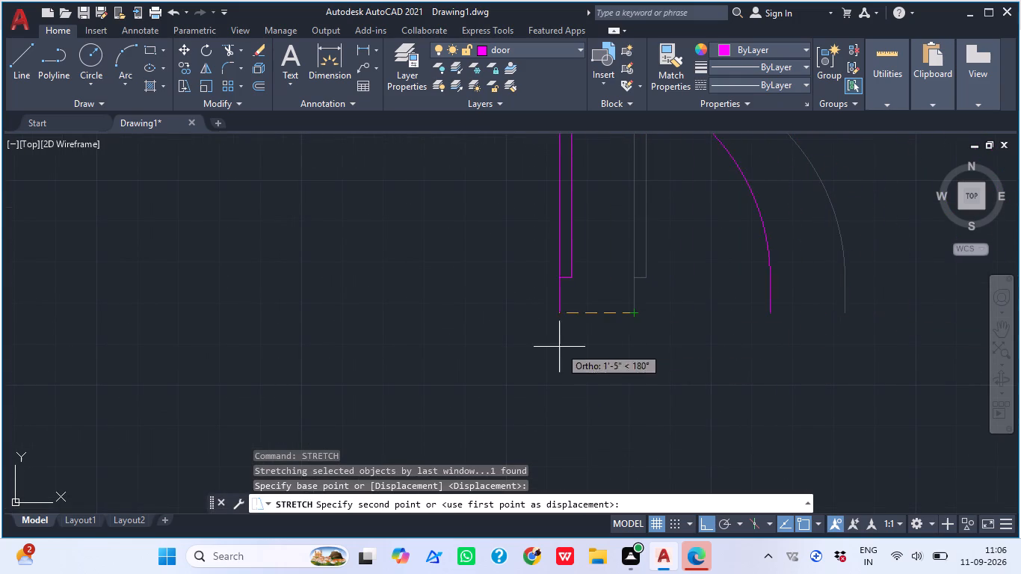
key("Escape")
Scale the door block by reference from its lower hinge-side end, using its opening width as reference and 2'6" as new length.
scroll(571, 336, "down", 3)
left_click(570, 220)
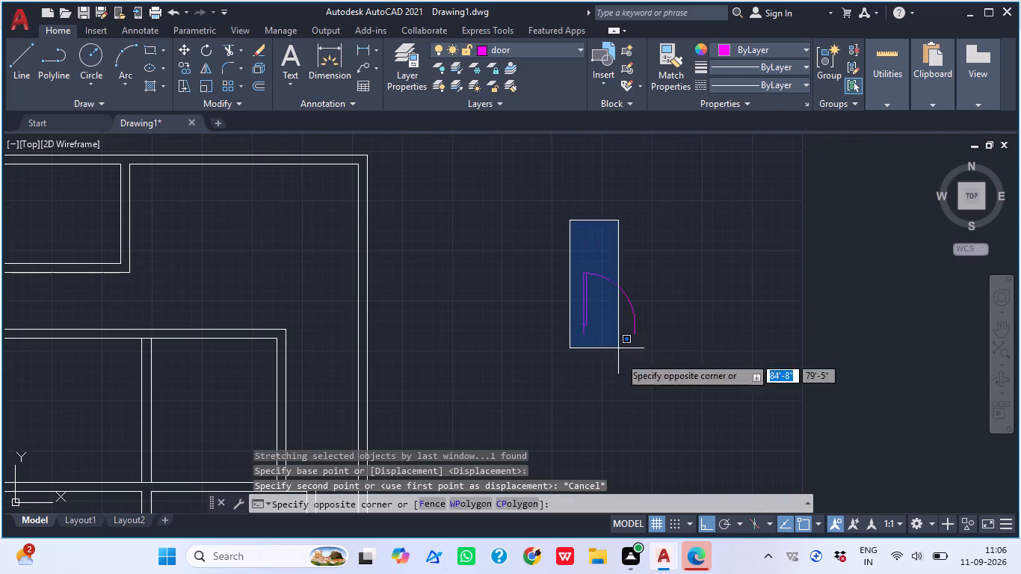
left_click(697, 380)
type("sc")
key("space")
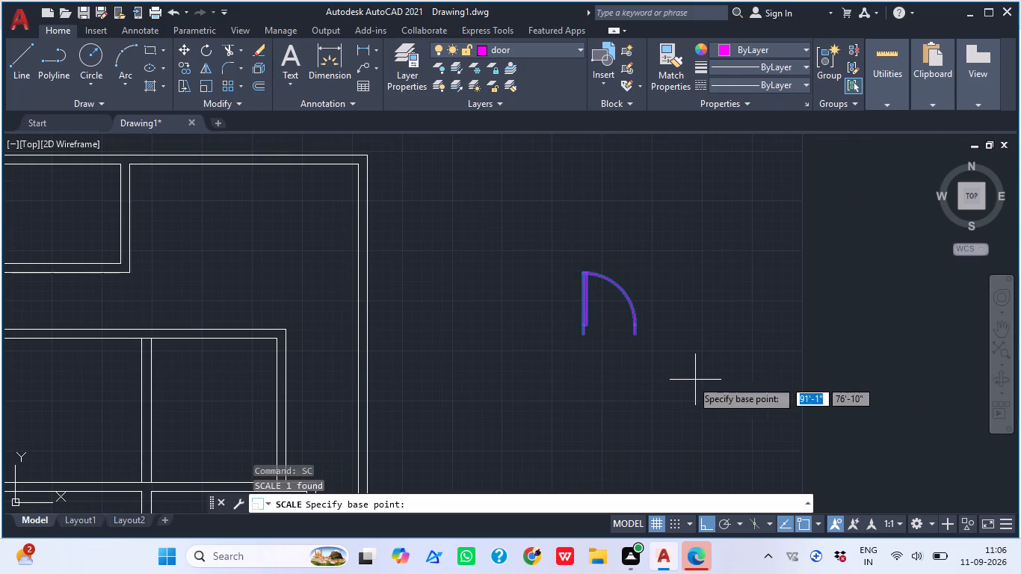
scroll(561, 331, "up", 2)
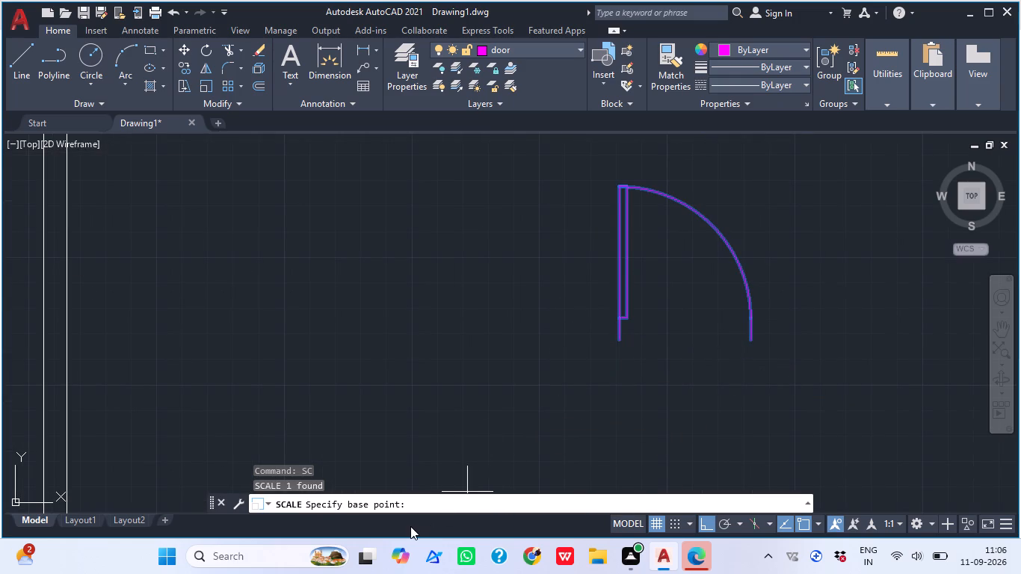
left_click(626, 347)
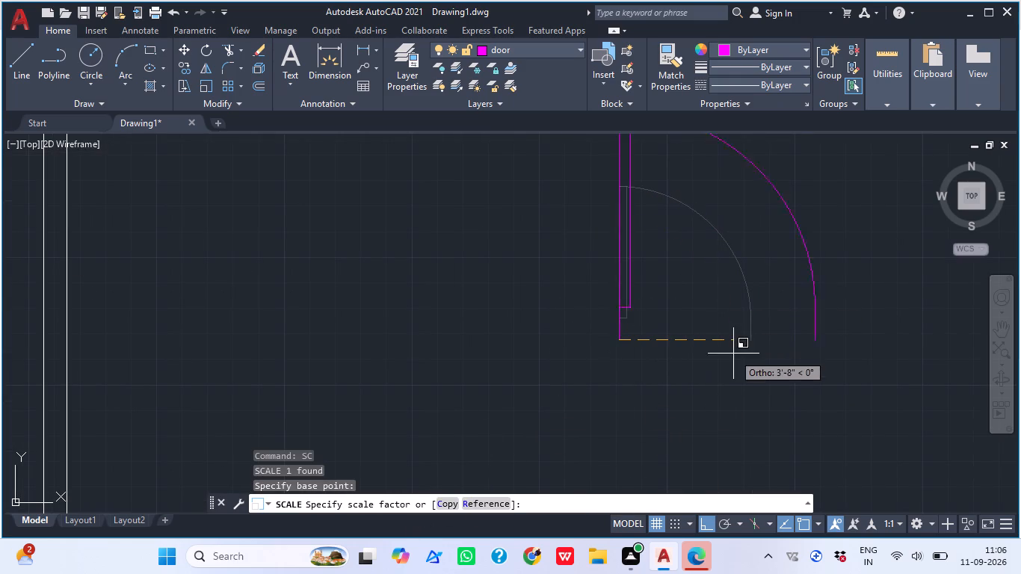
left_click(496, 504)
left_click(618, 336)
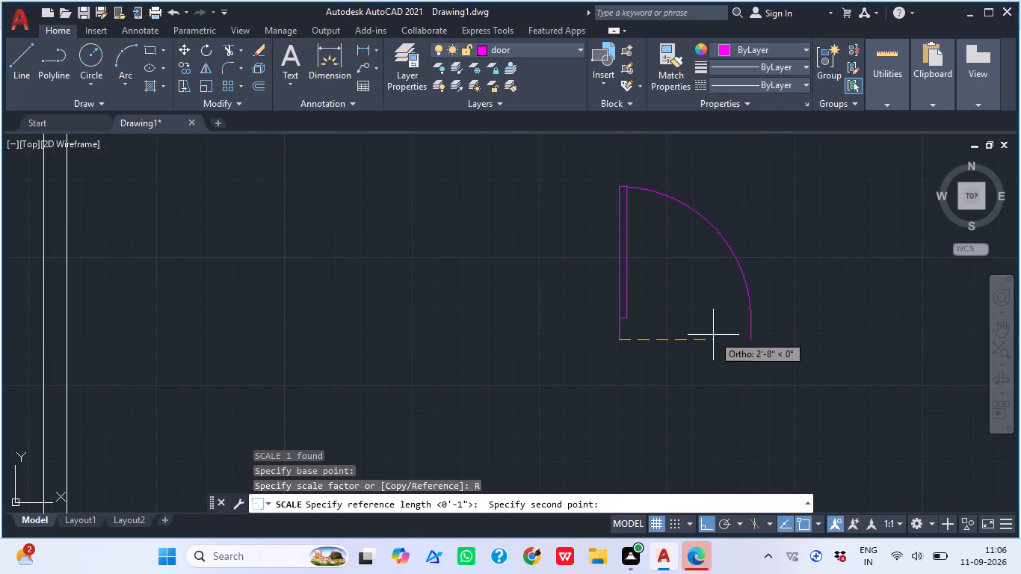
left_click(750, 342)
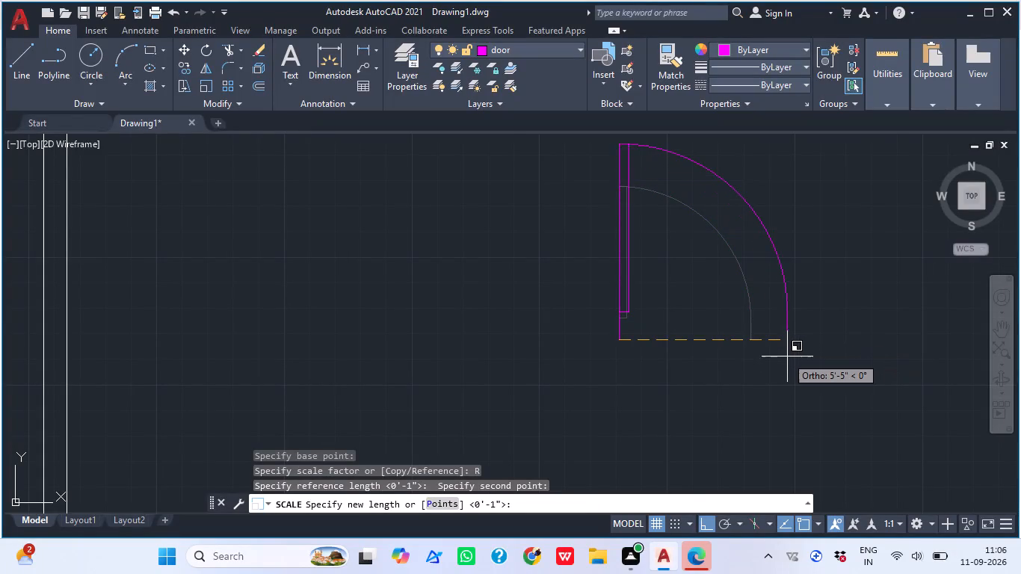
key("2")
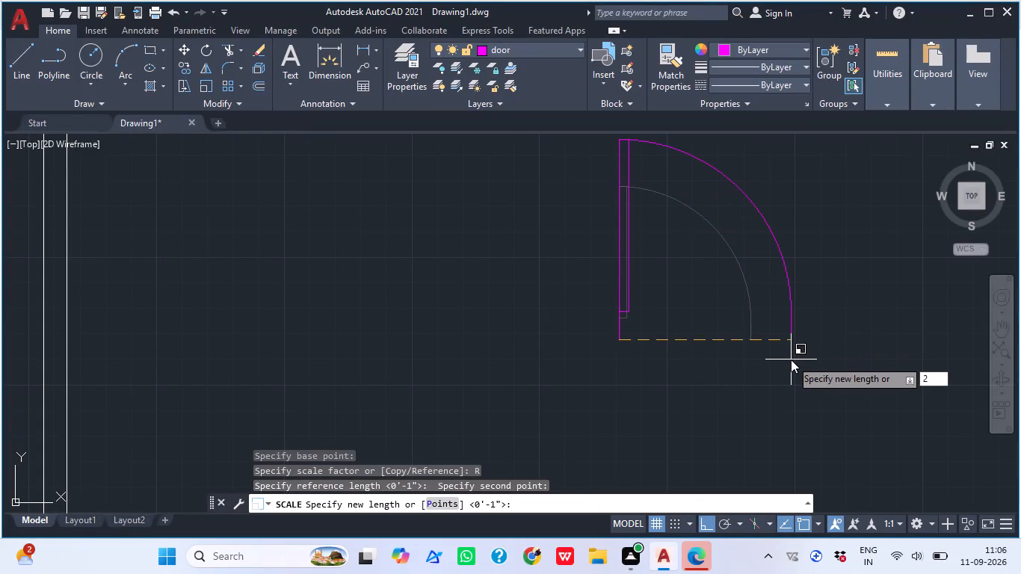
key("apostrophe")
type("6\"")
key("Return")
Copy the resized door block twice straight below itself, placing the farther copy about 10' down.
left_click(549, 216)
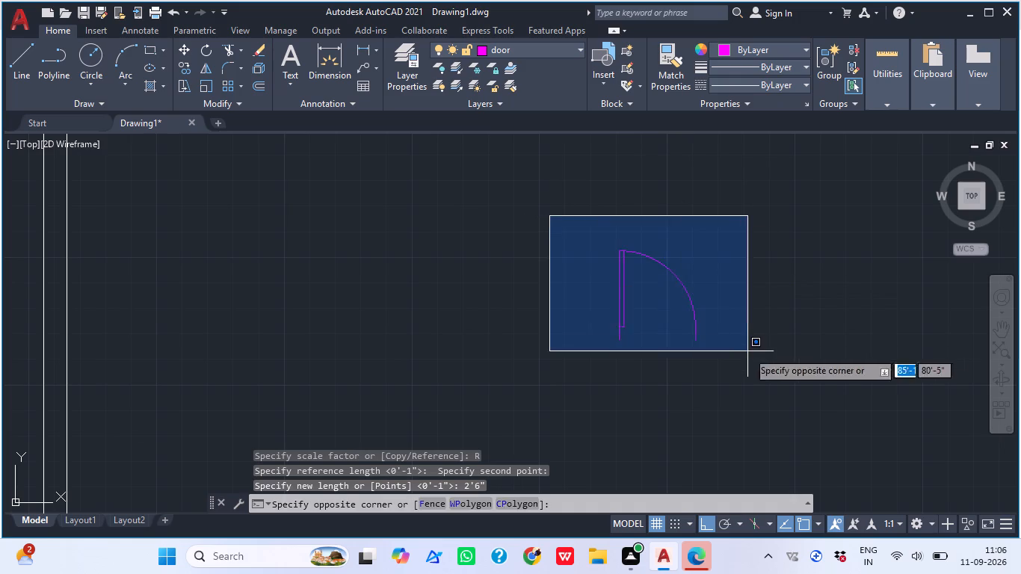
left_click(778, 388)
type("co")
key("space")
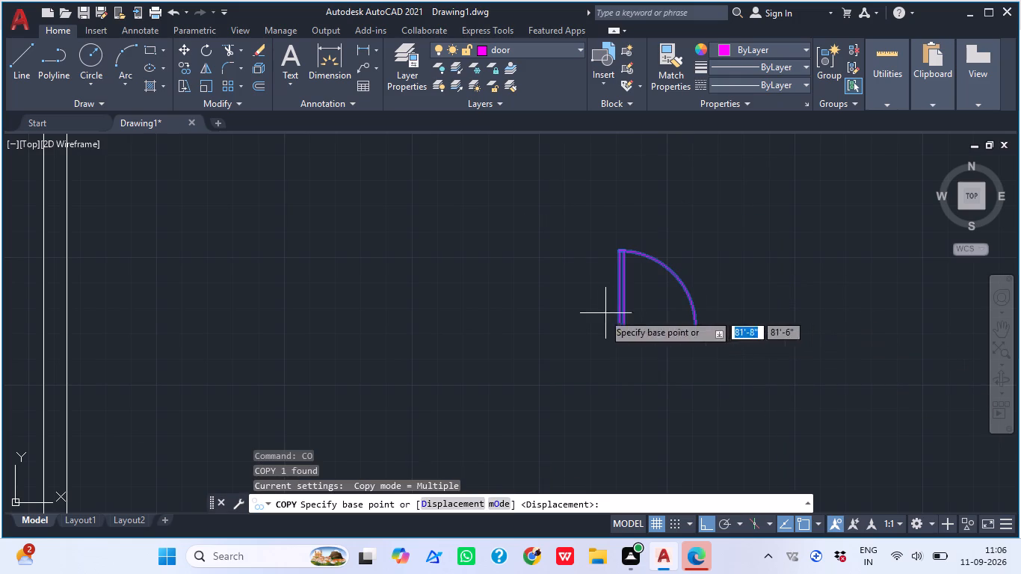
left_click(621, 344)
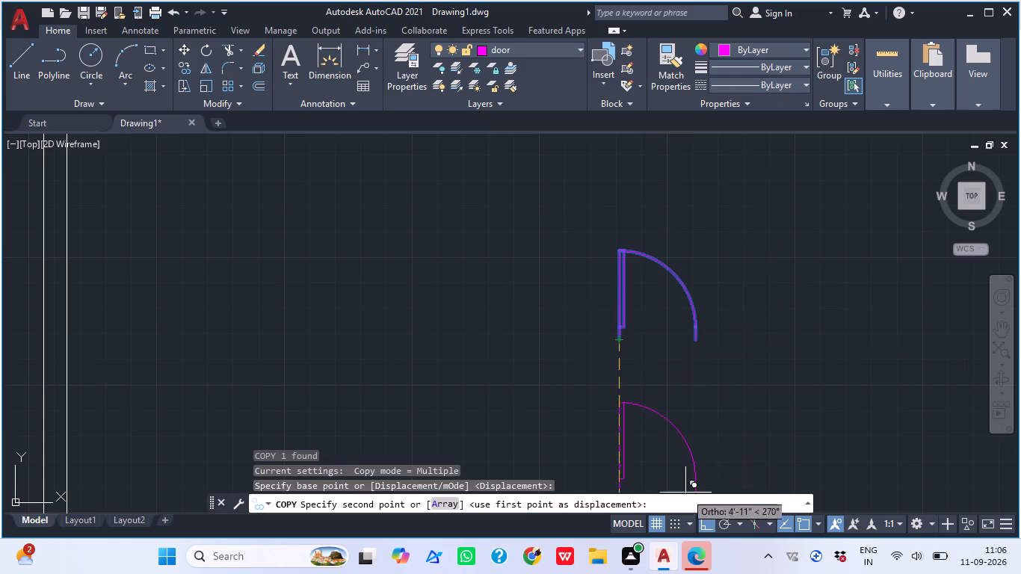
left_click(691, 483)
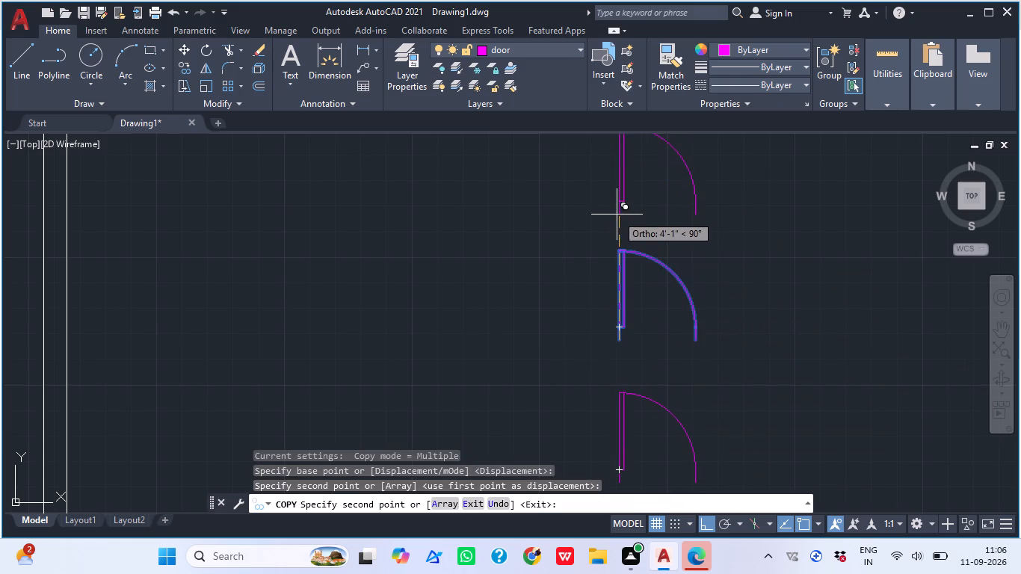
scroll(640, 283, "down", 3)
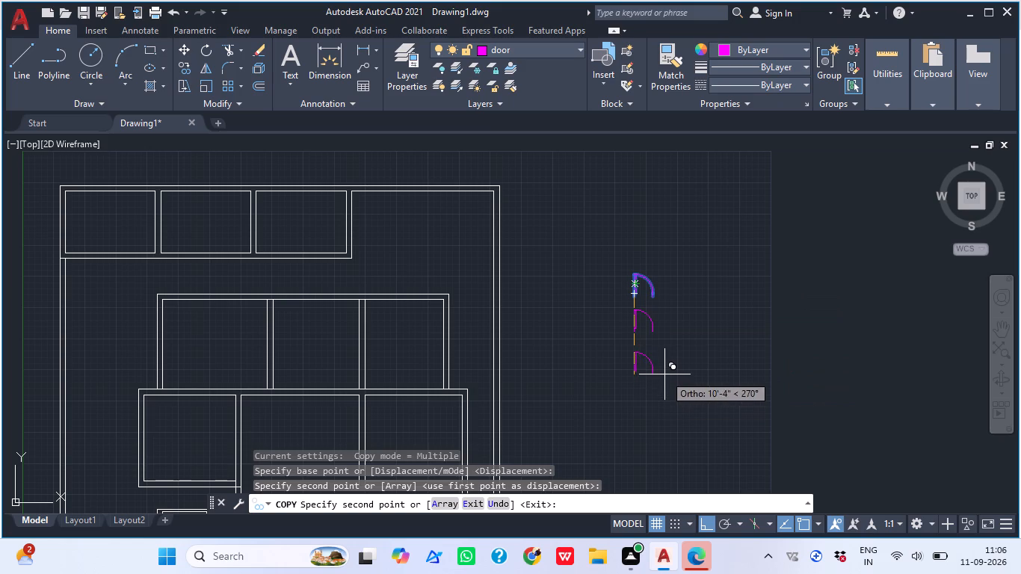
left_click(664, 372)
key("Escape")
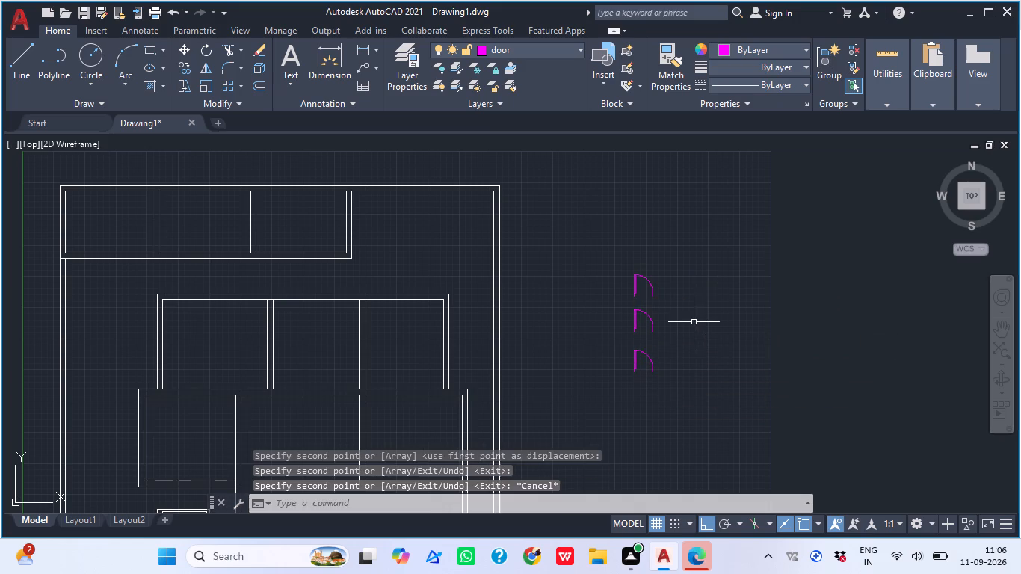
Add the single-line text "d2" beside the topmost door's swing arc, rotated to read downward.
middle_click_drag(709, 294, 677, 290)
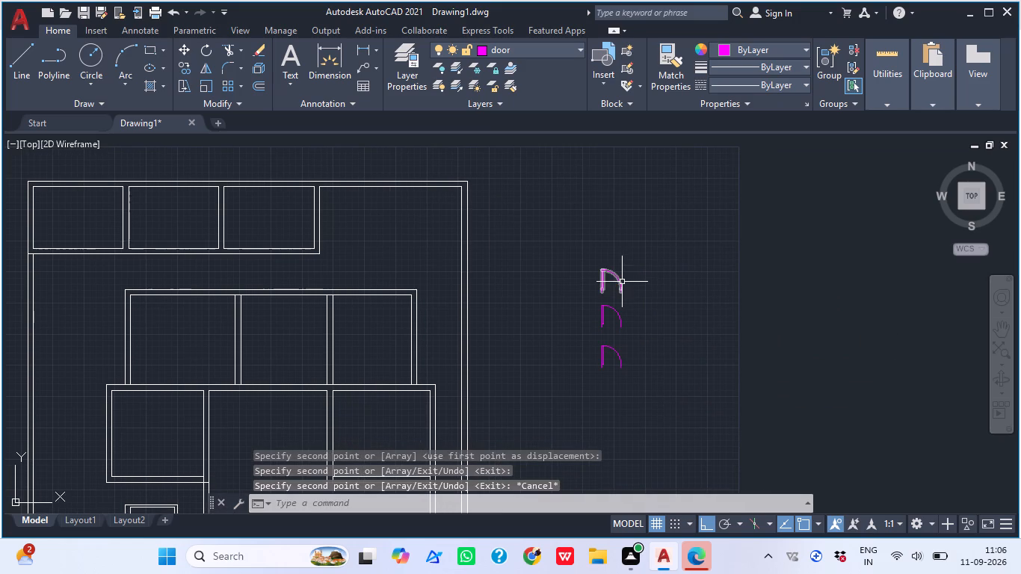
scroll(630, 286, "up", 1)
type("texy")
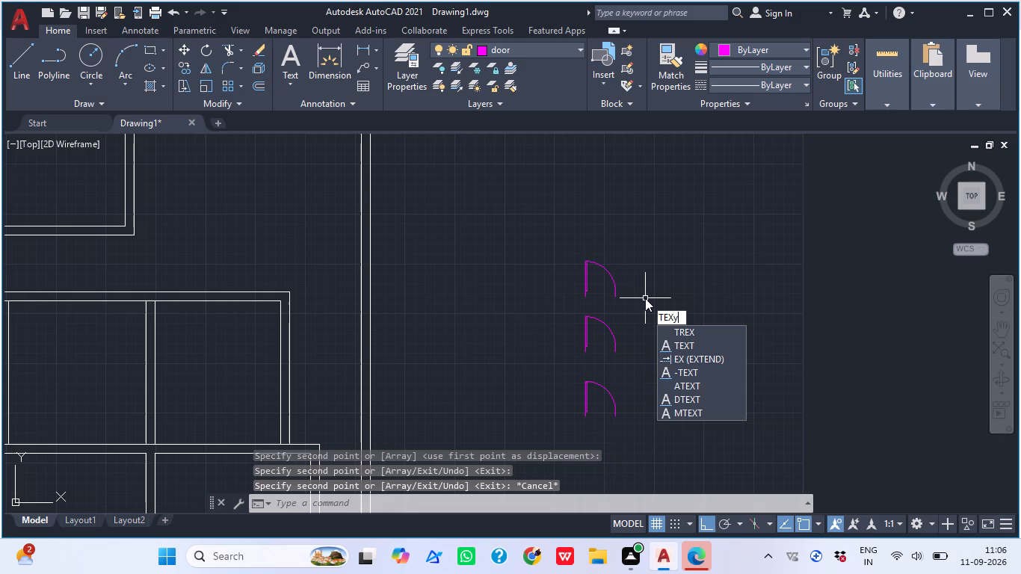
key("BackSpace")
type("t")
key("space")
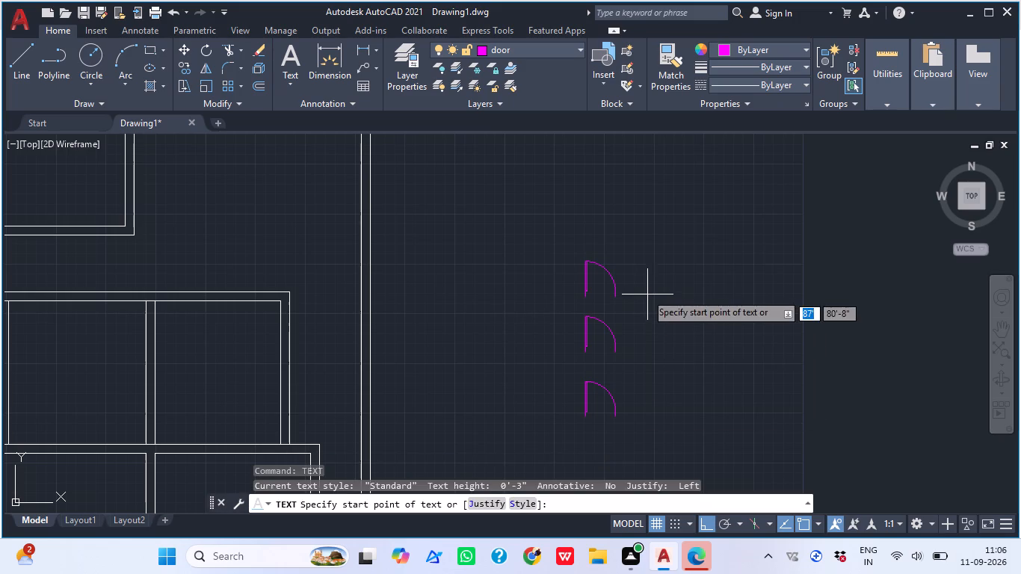
scroll(617, 267, "up", 3)
left_click(649, 257)
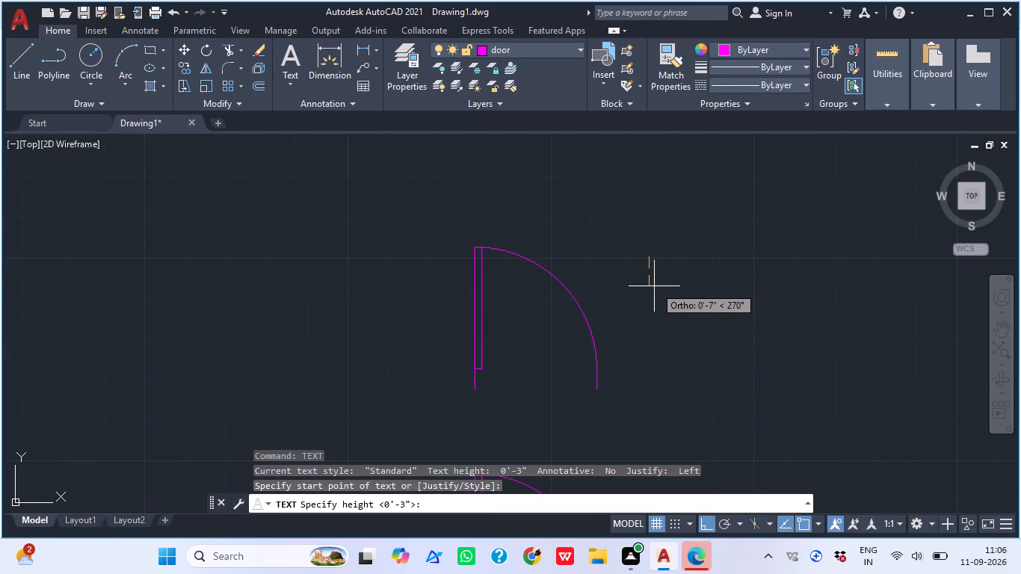
scroll(649, 277, "up", 3)
left_click(653, 238)
left_click(675, 238)
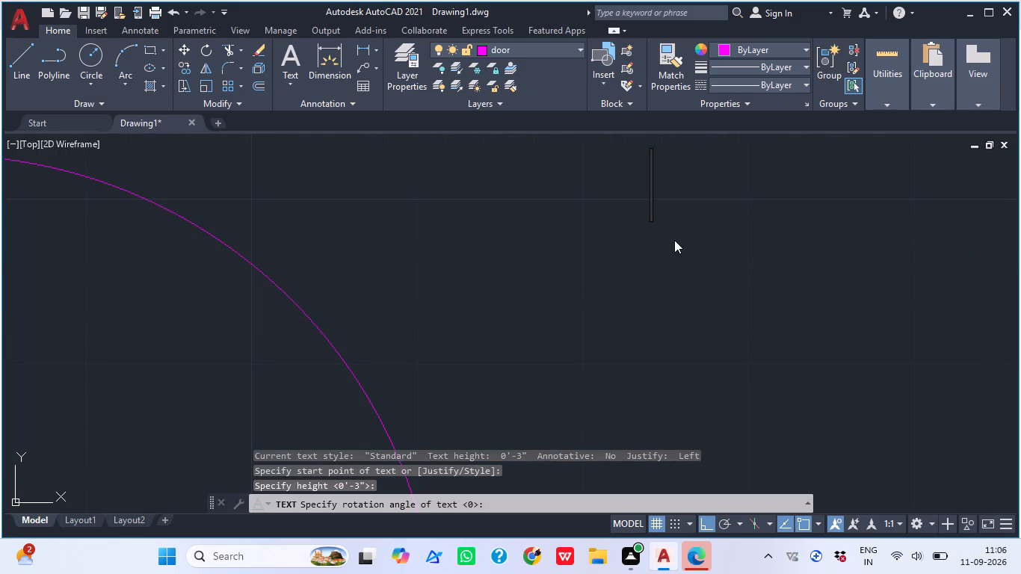
type("d2")
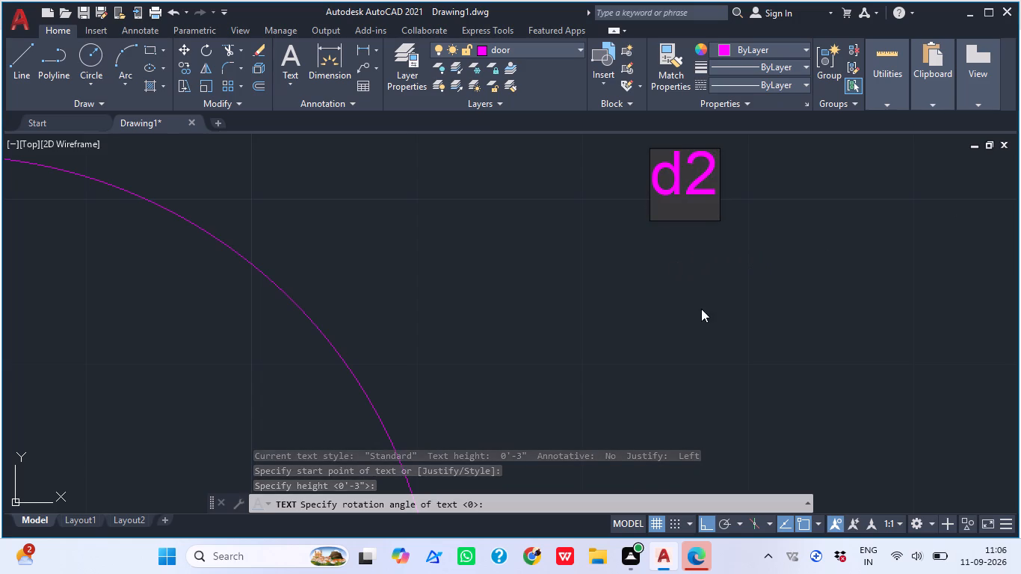
left_click(701, 309)
key("Escape")
scroll(723, 286, "down", 3)
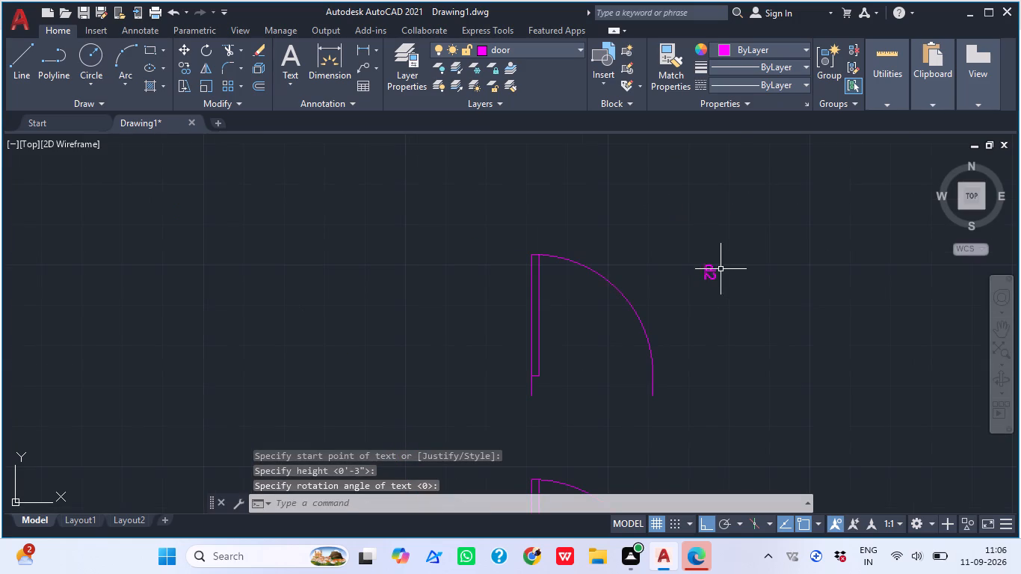
Rotate the "d2" label beside the topmost door about its start point so that it reads horizontally.
left_click(667, 255)
left_click(756, 306)
key("r")
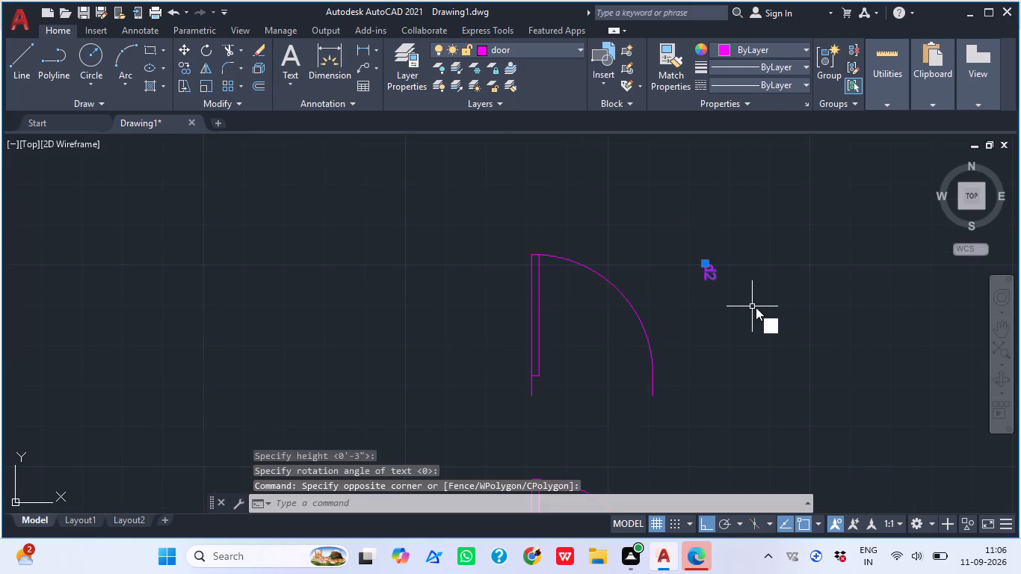
key("o")
key("space")
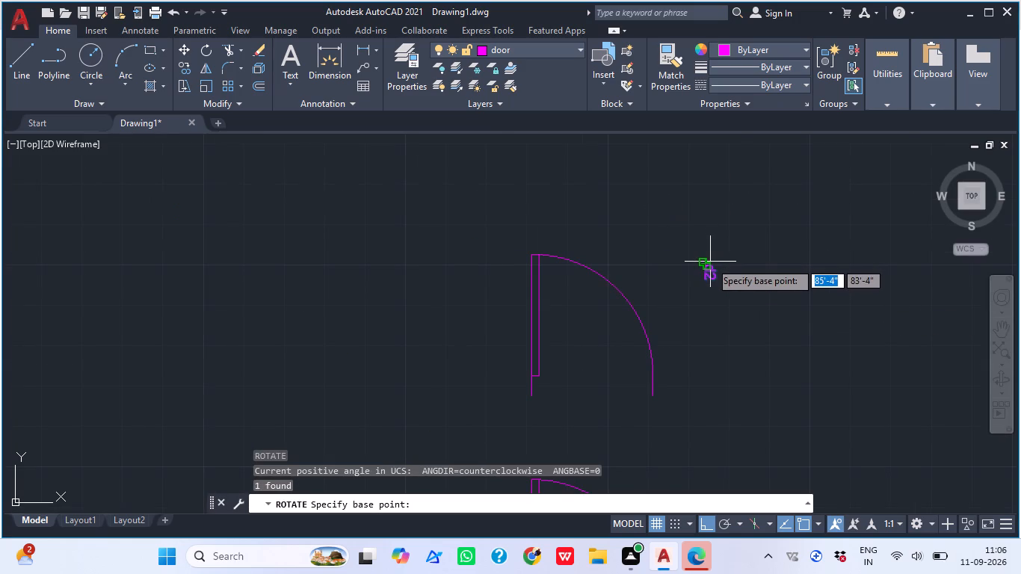
left_click(700, 268)
left_click(682, 209)
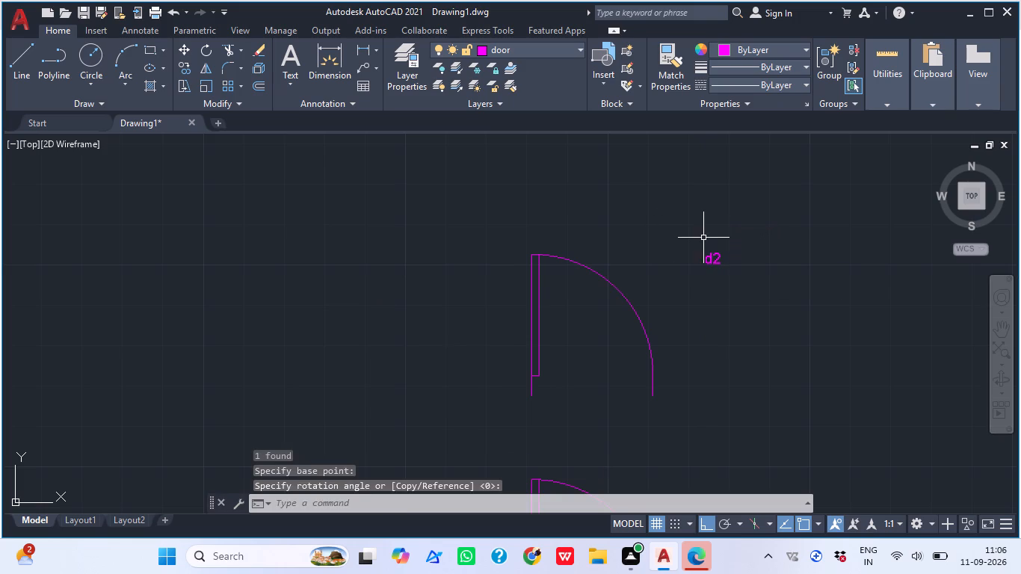
key("Escape")
left_click(707, 240)
key("Escape")
Change the topmost door's label text to "D2".
double_click(716, 257)
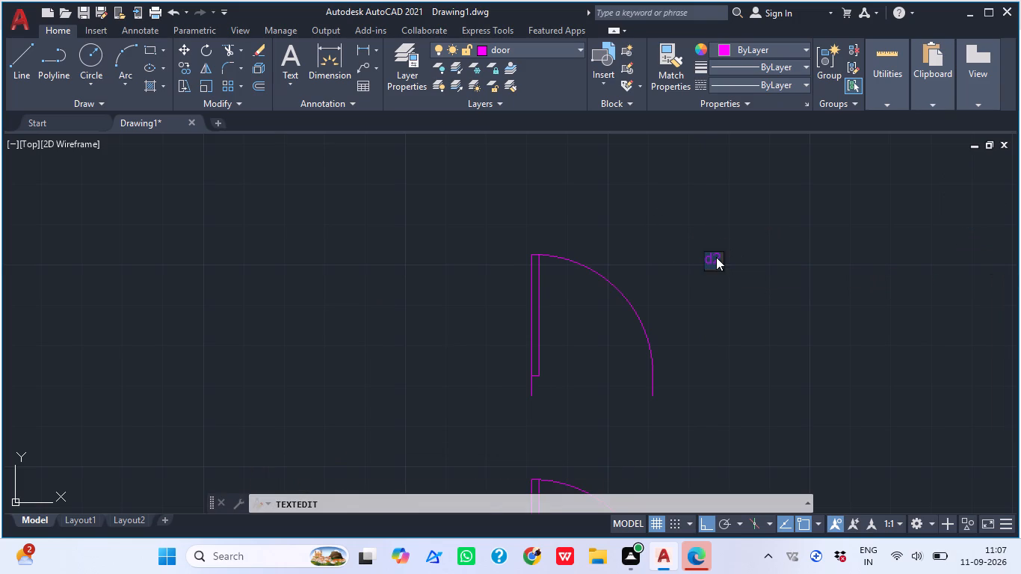
type("D2")
left_click(732, 300)
key("Escape")
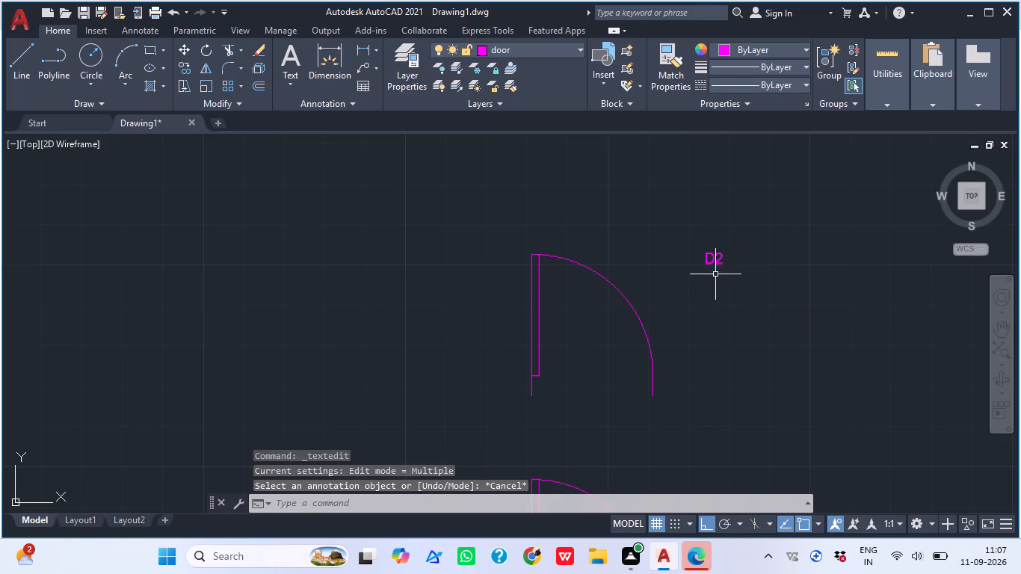
Scale the middle door block by reference from its lower hinge-side end, using its opening width as reference and 2' as new length.
scroll(704, 263, "down", 3)
scroll(729, 366, "up", 1)
middle_click_drag(692, 362, 669, 336)
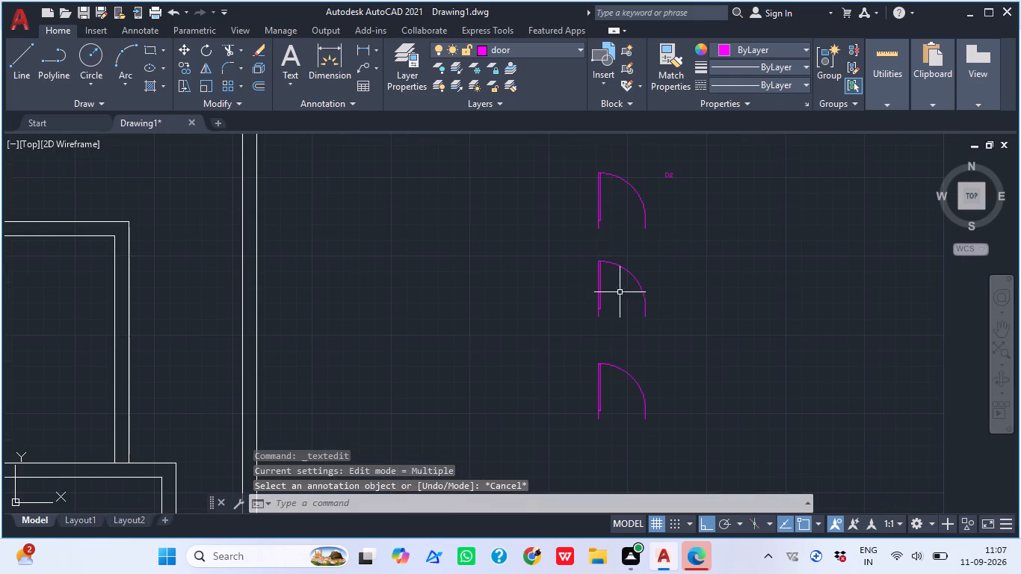
left_click(592, 238)
left_click(673, 342)
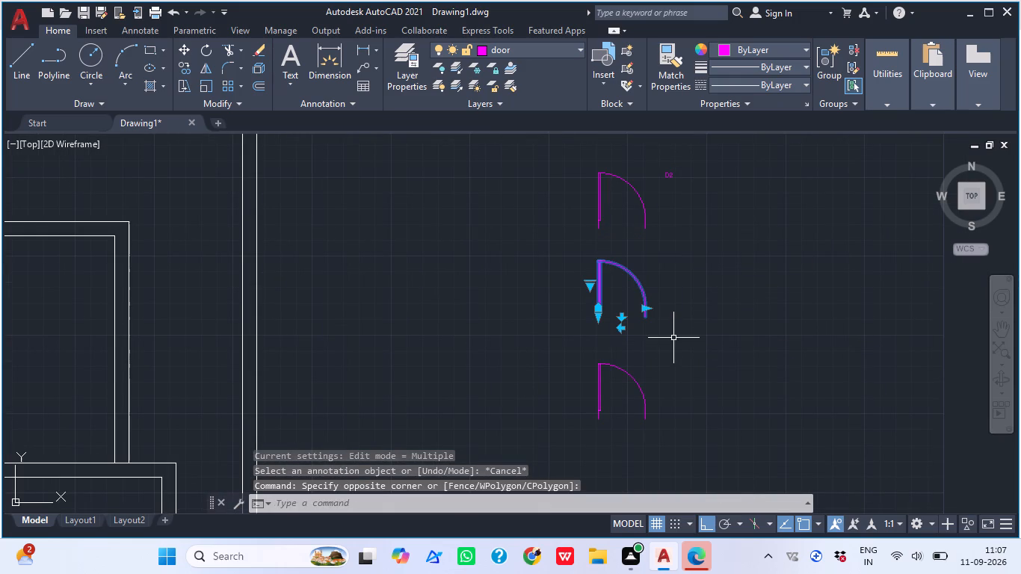
key("s")
type("C")
key("space")
scroll(633, 315, "up", 2)
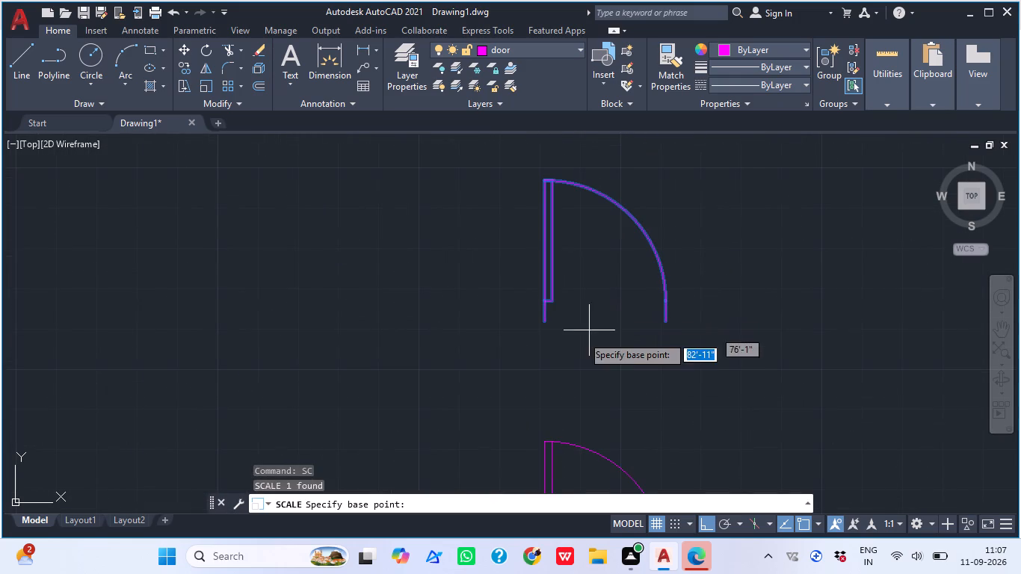
left_click(546, 321)
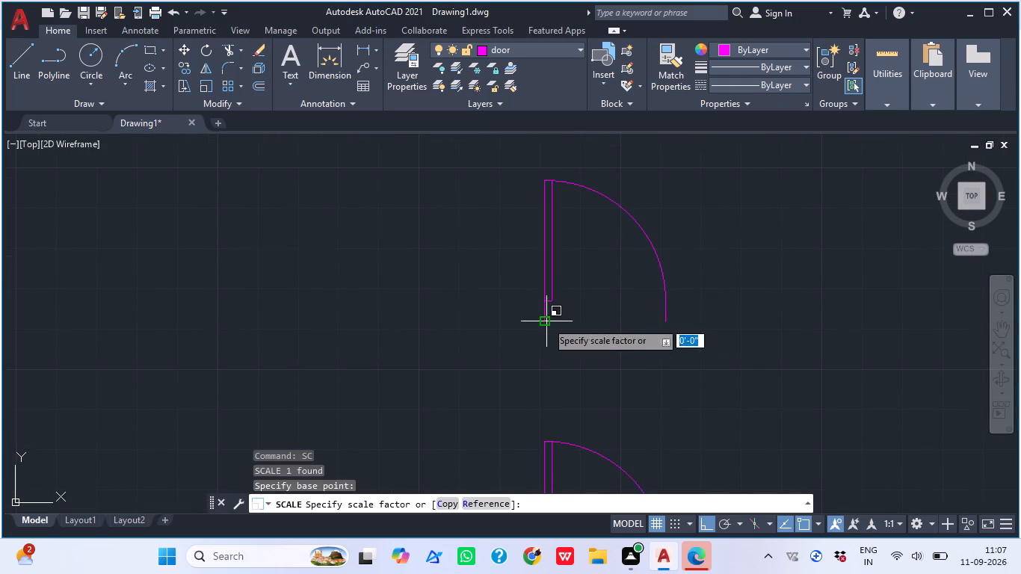
left_click(488, 504)
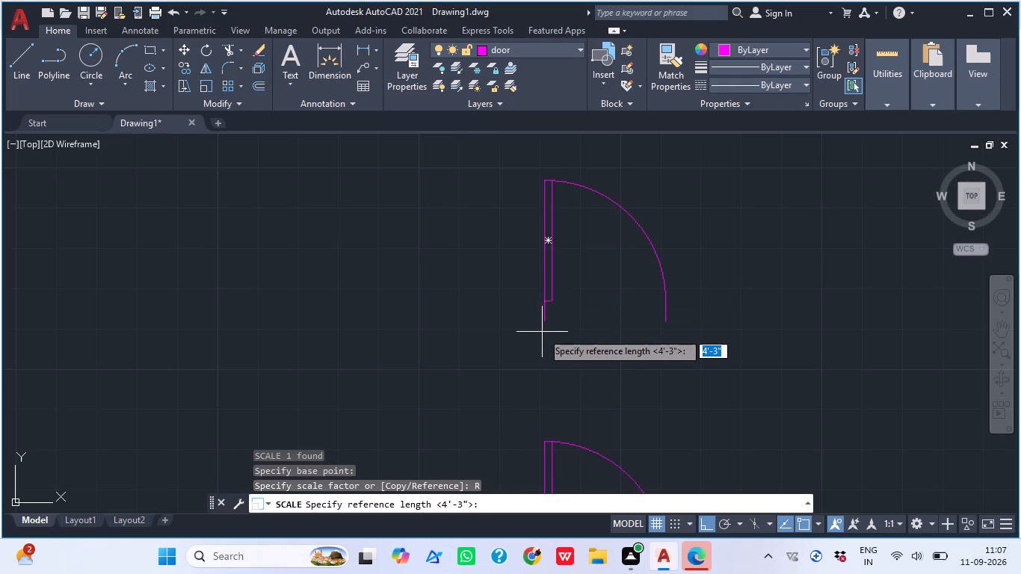
scroll(537, 327, "up", 3)
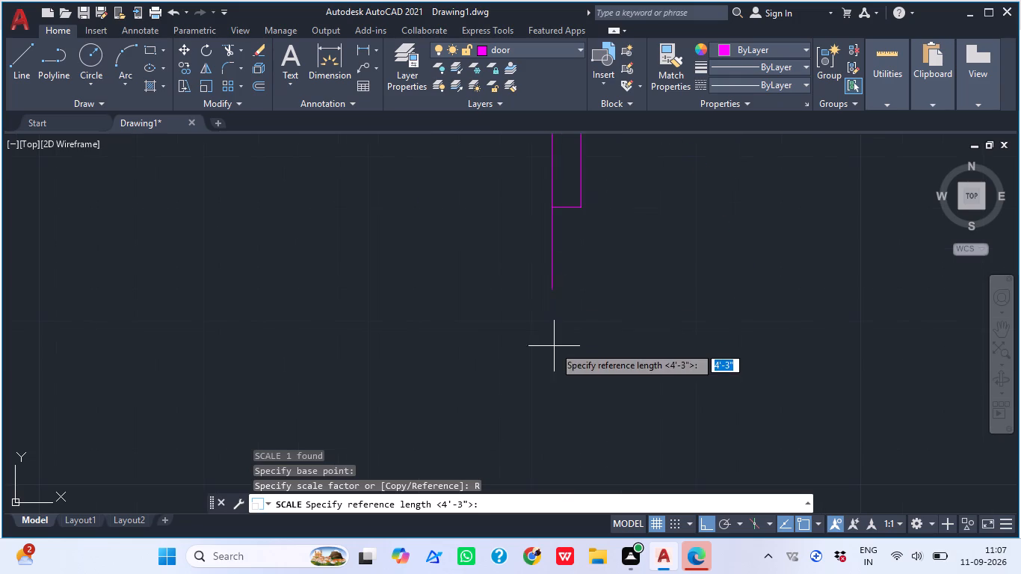
left_click(551, 293)
scroll(561, 301, "down", 3)
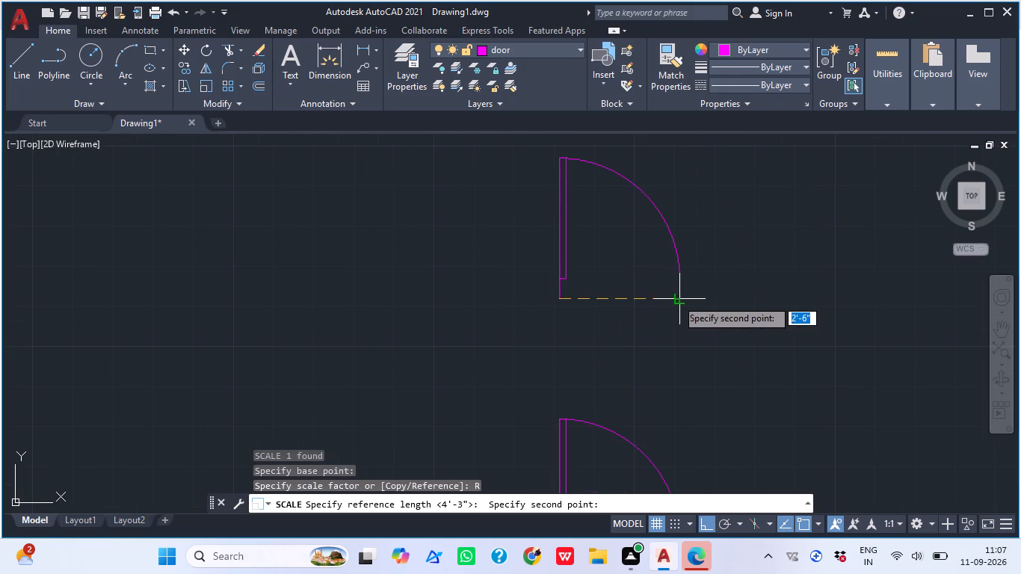
left_click(679, 297)
scroll(750, 336, "down", 2)
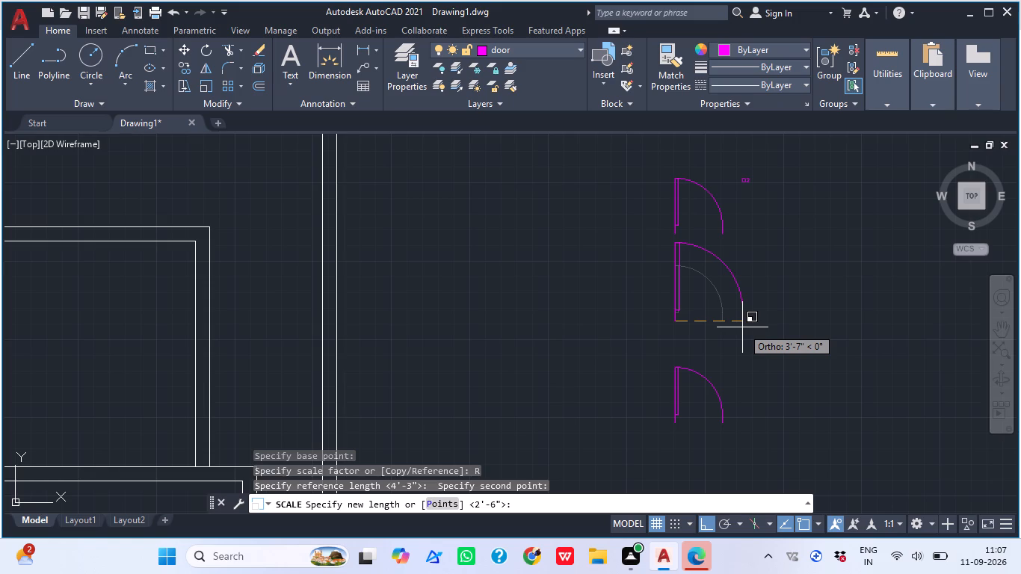
type("2'")
key("Return")
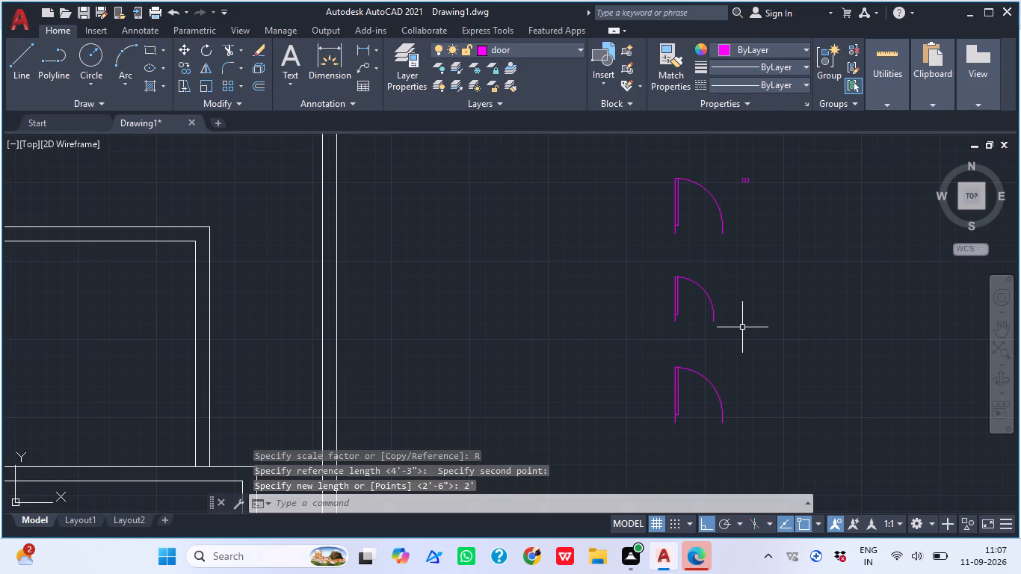
key("Escape")
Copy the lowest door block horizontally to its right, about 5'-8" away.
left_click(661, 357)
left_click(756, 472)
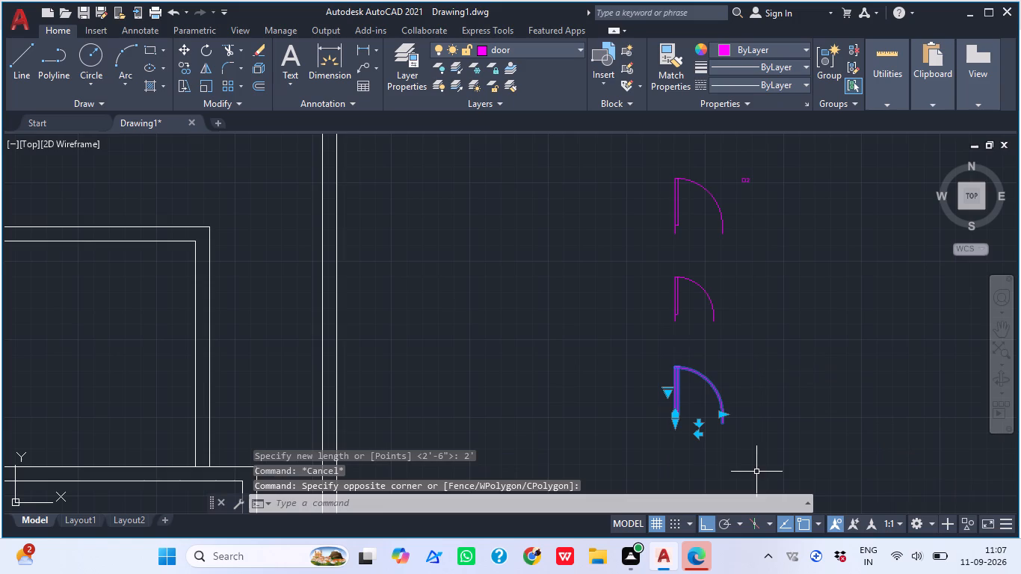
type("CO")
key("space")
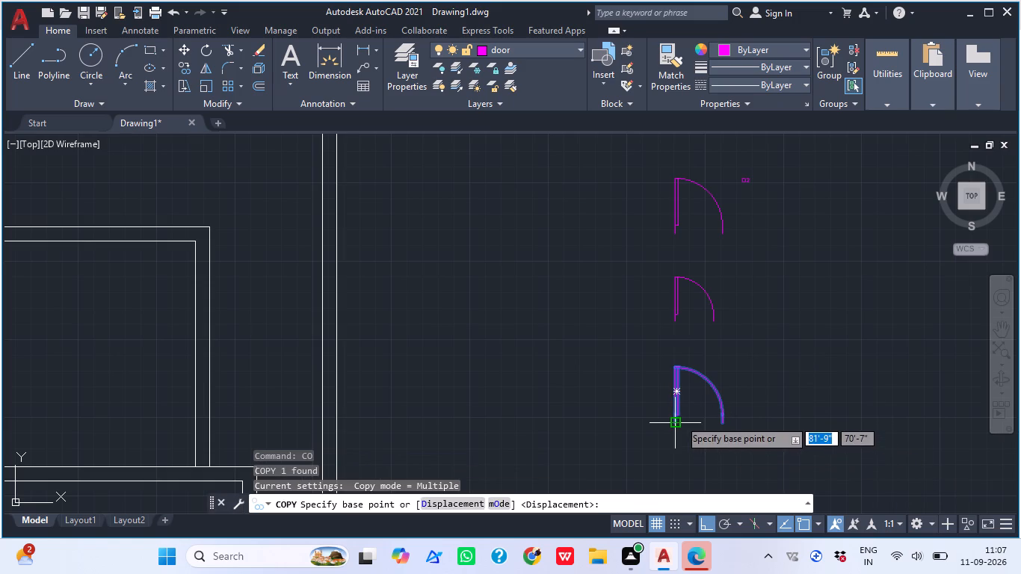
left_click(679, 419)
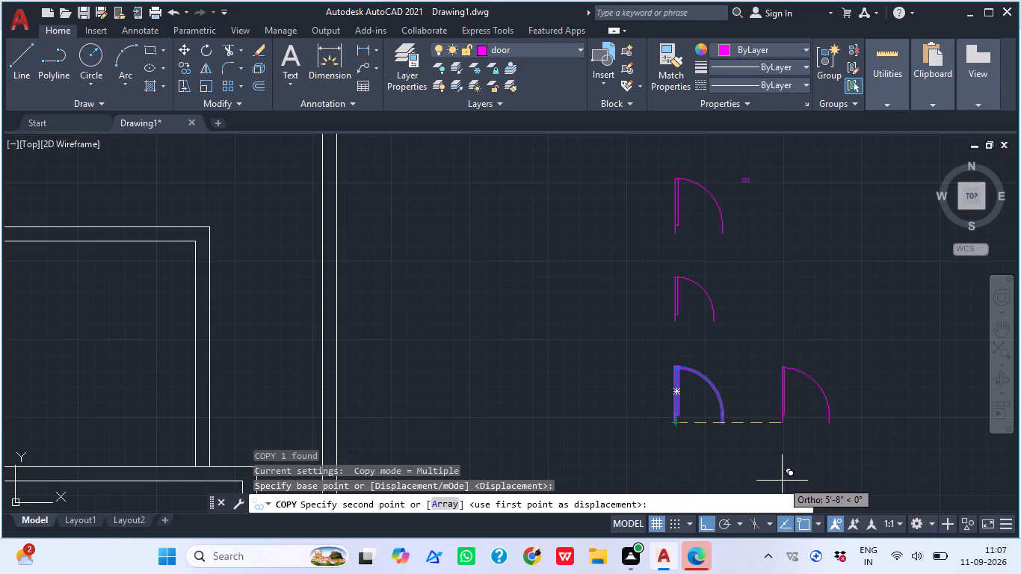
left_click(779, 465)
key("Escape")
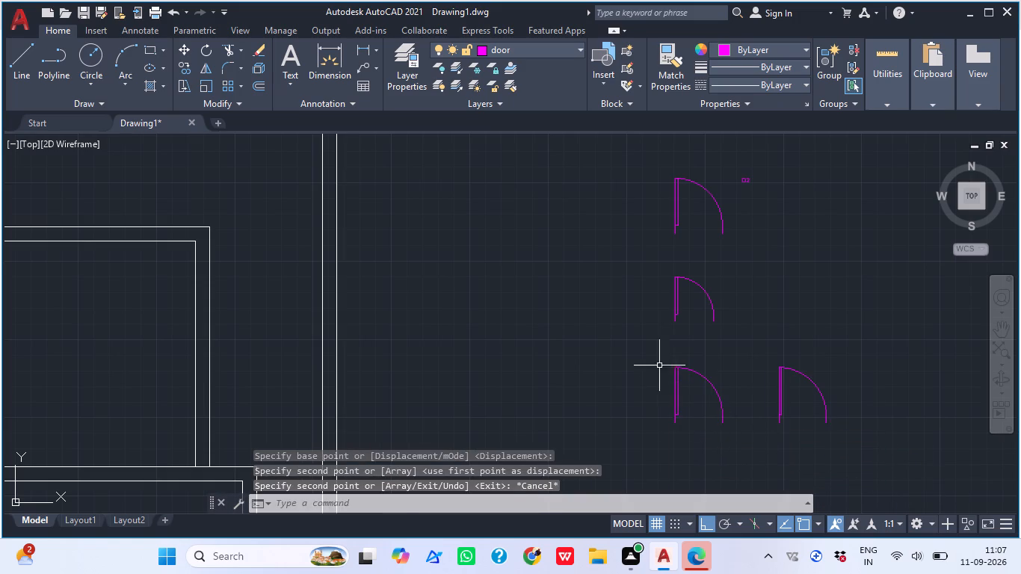
Scale the original lowest door block by reference from its lower hinge-side end, using its opening width as reference and 3'6" as new length.
left_click(651, 349)
left_click(741, 442)
key("a")
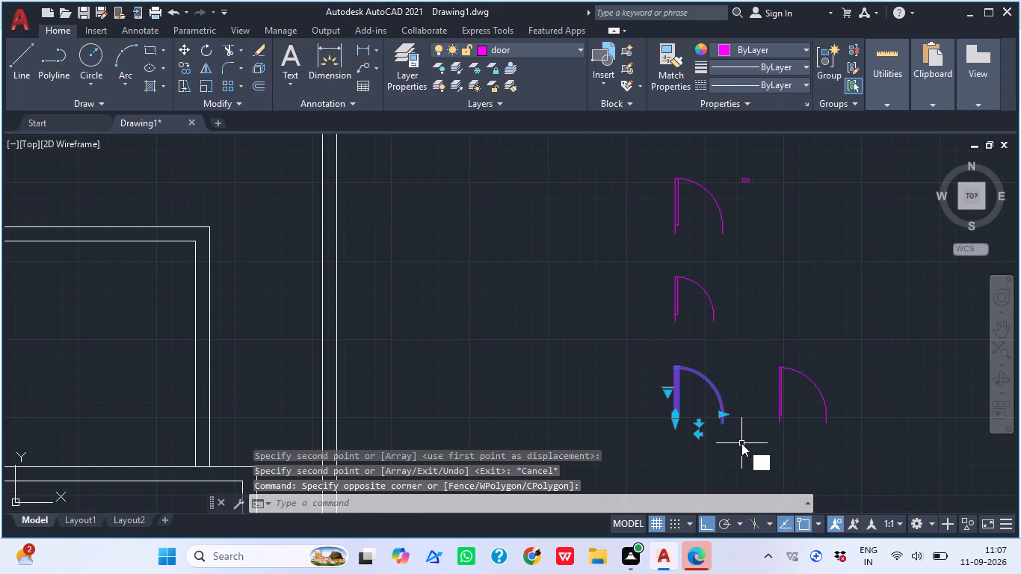
key("BackSpace")
type("SC")
key("space")
scroll(649, 428, "up", 3)
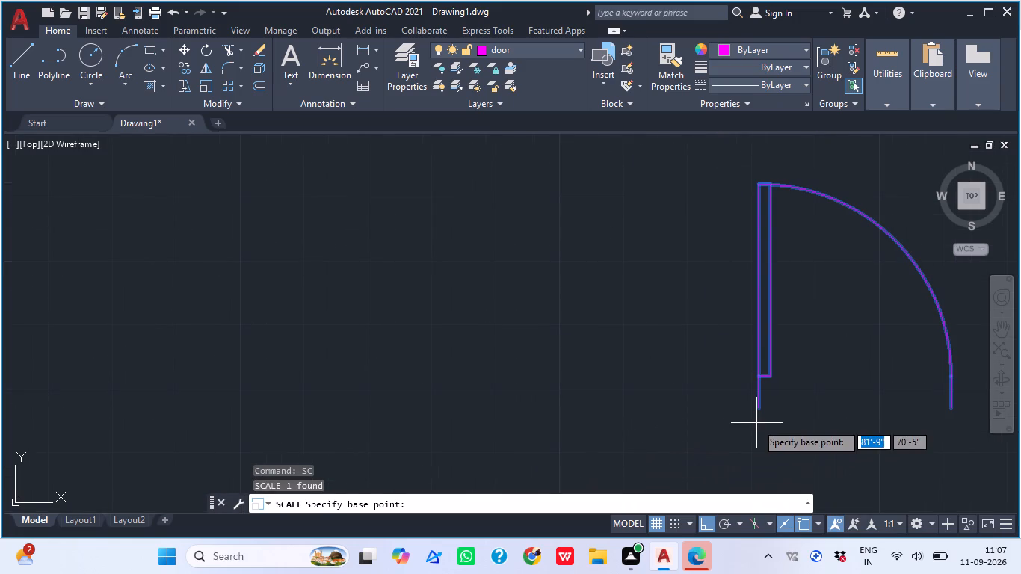
left_click(757, 409)
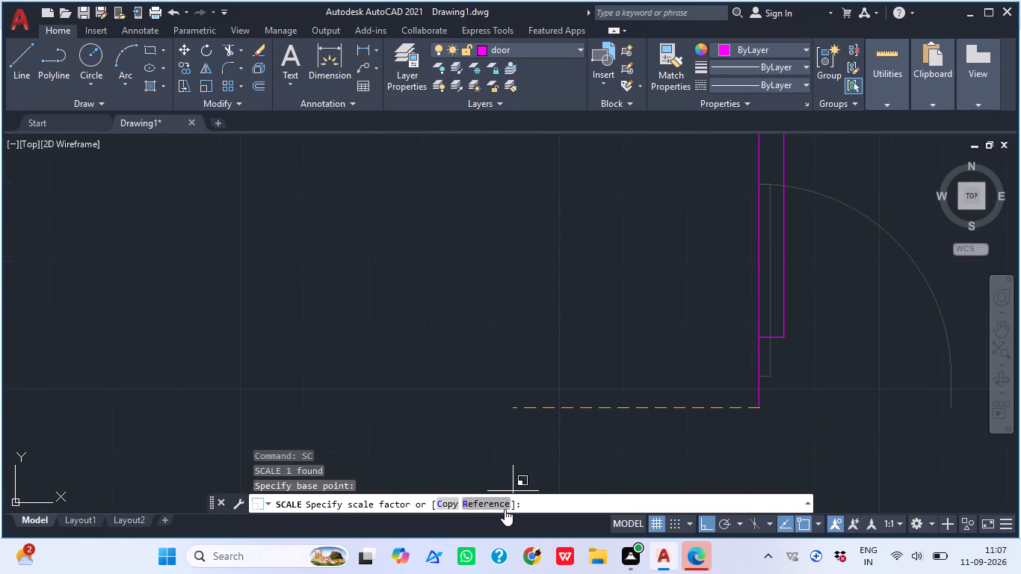
left_click(505, 509)
scroll(658, 419, "down", 1)
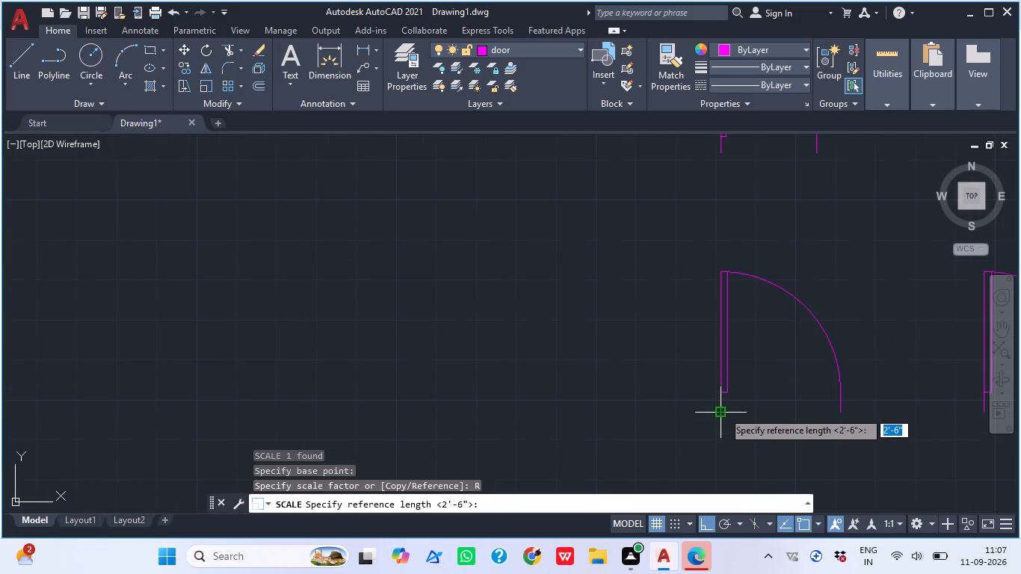
left_click(723, 411)
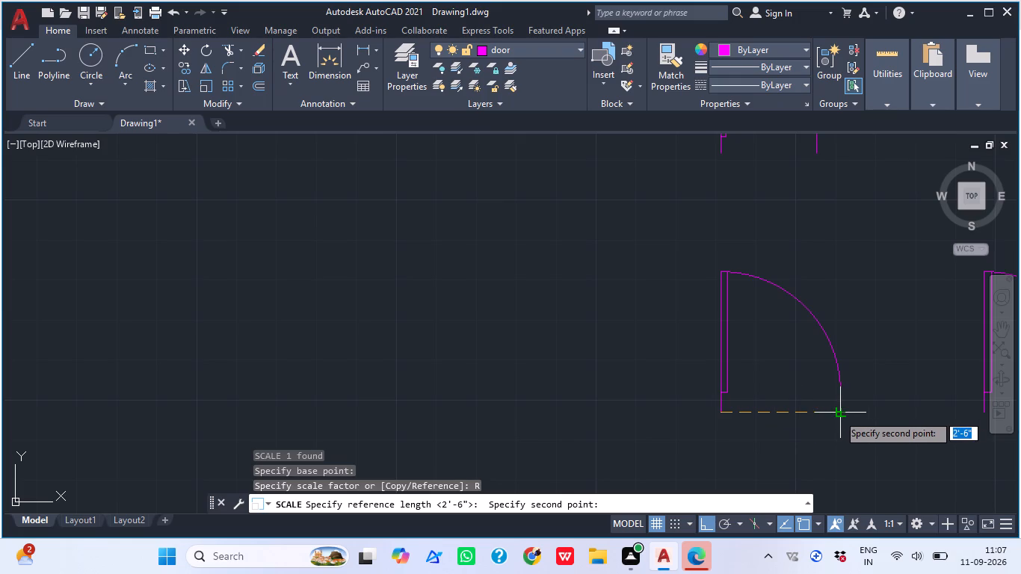
left_click(838, 414)
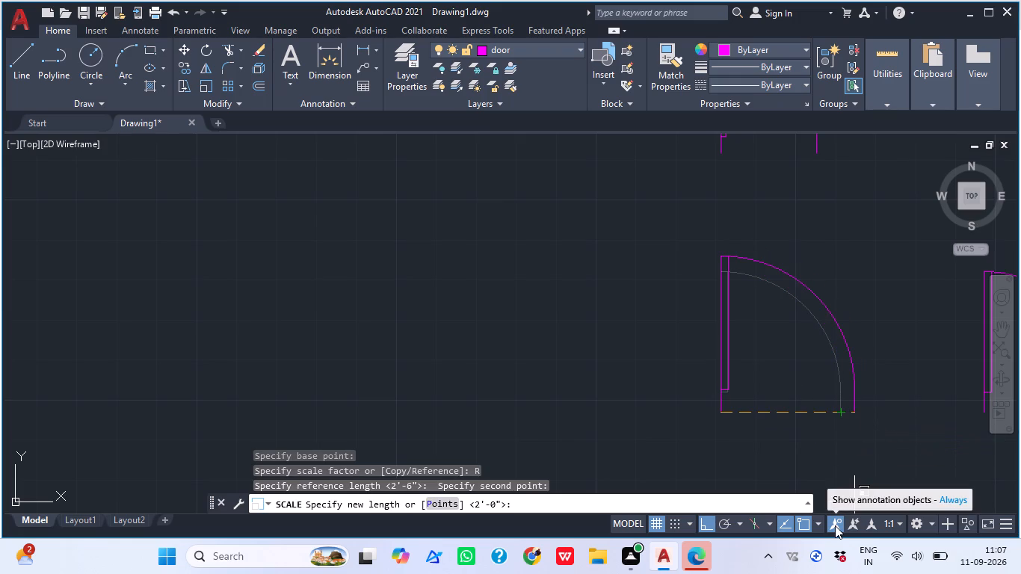
type("3'")
key("6")
key("shift+quotedbl")
key("Return")
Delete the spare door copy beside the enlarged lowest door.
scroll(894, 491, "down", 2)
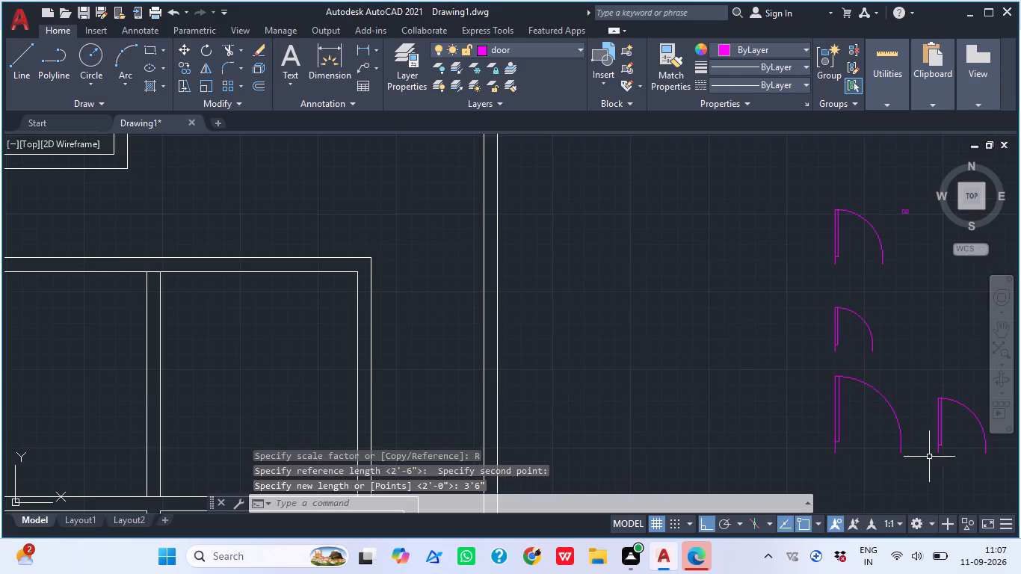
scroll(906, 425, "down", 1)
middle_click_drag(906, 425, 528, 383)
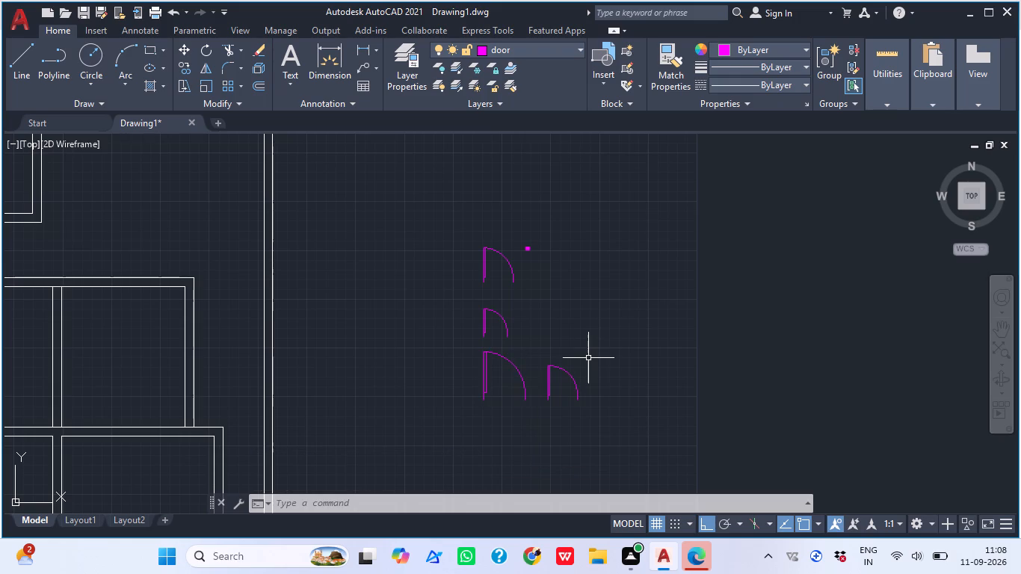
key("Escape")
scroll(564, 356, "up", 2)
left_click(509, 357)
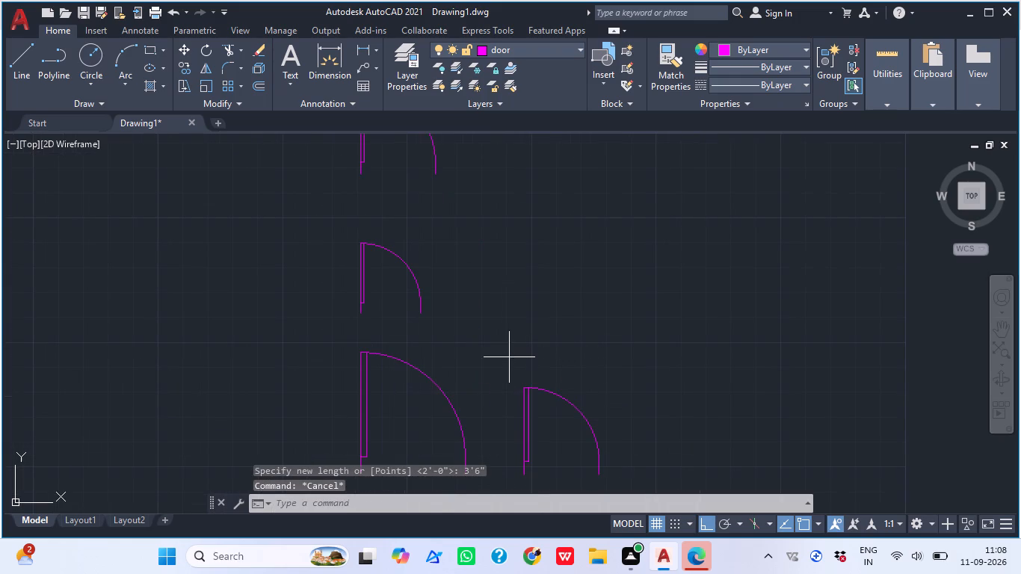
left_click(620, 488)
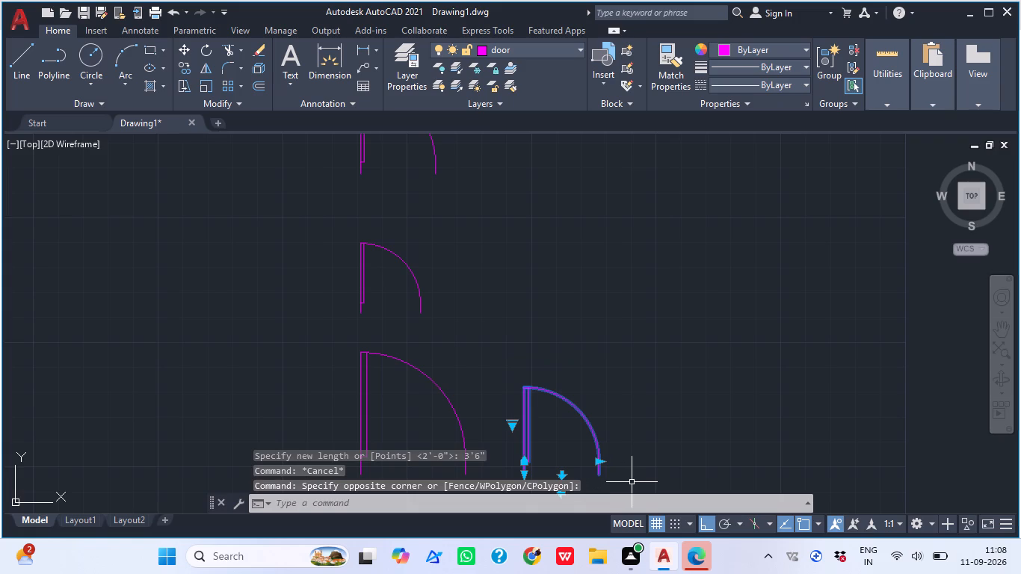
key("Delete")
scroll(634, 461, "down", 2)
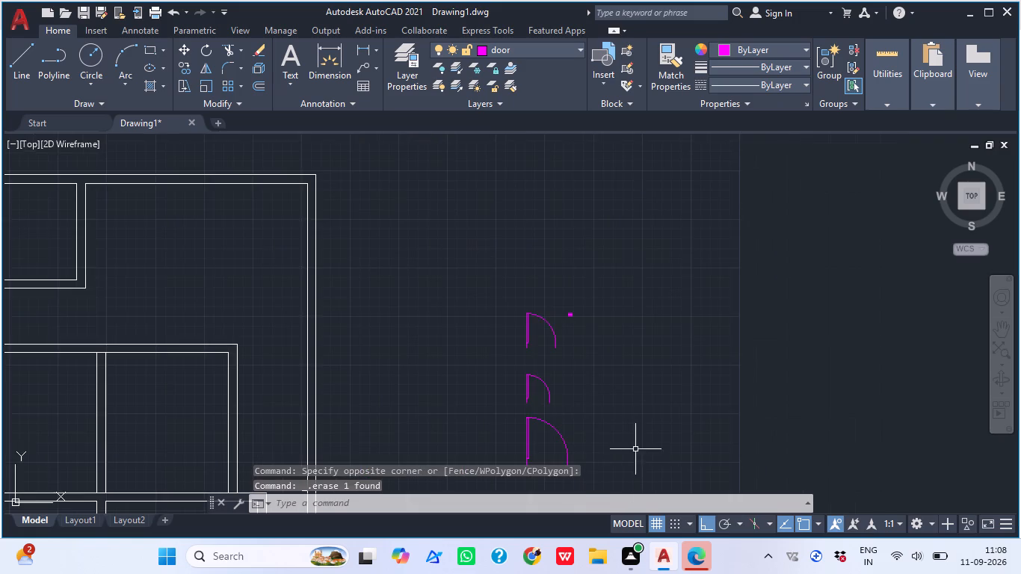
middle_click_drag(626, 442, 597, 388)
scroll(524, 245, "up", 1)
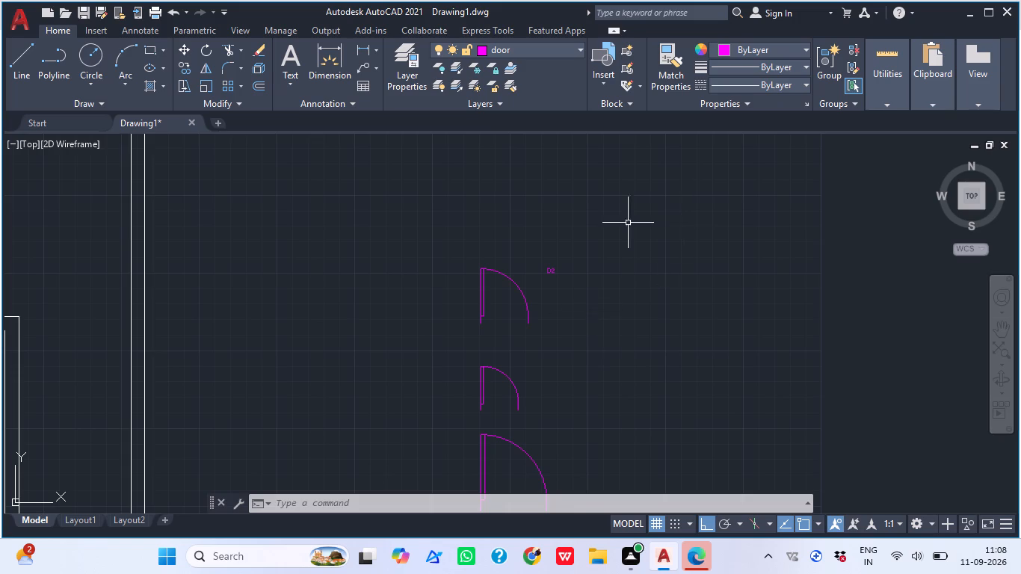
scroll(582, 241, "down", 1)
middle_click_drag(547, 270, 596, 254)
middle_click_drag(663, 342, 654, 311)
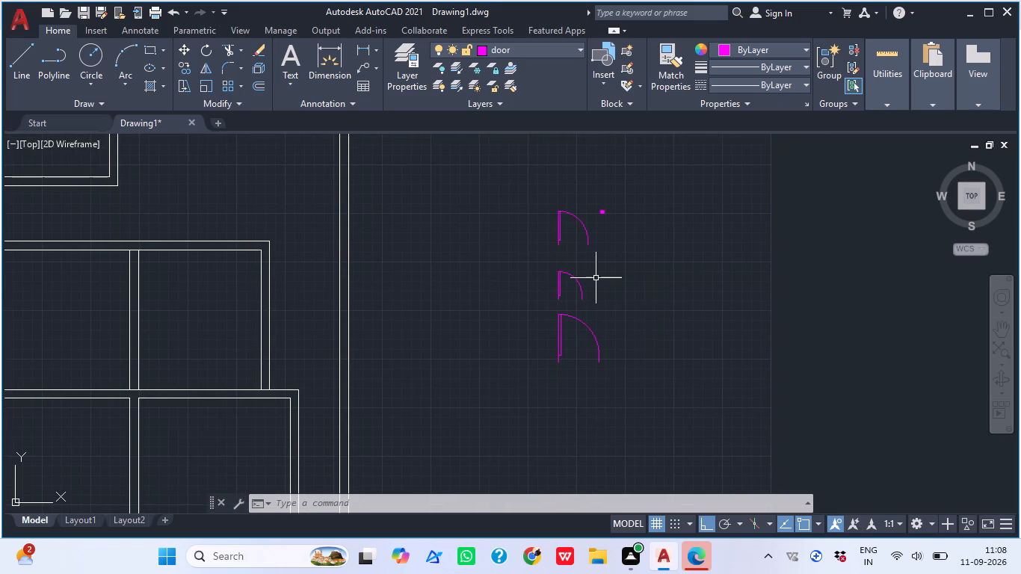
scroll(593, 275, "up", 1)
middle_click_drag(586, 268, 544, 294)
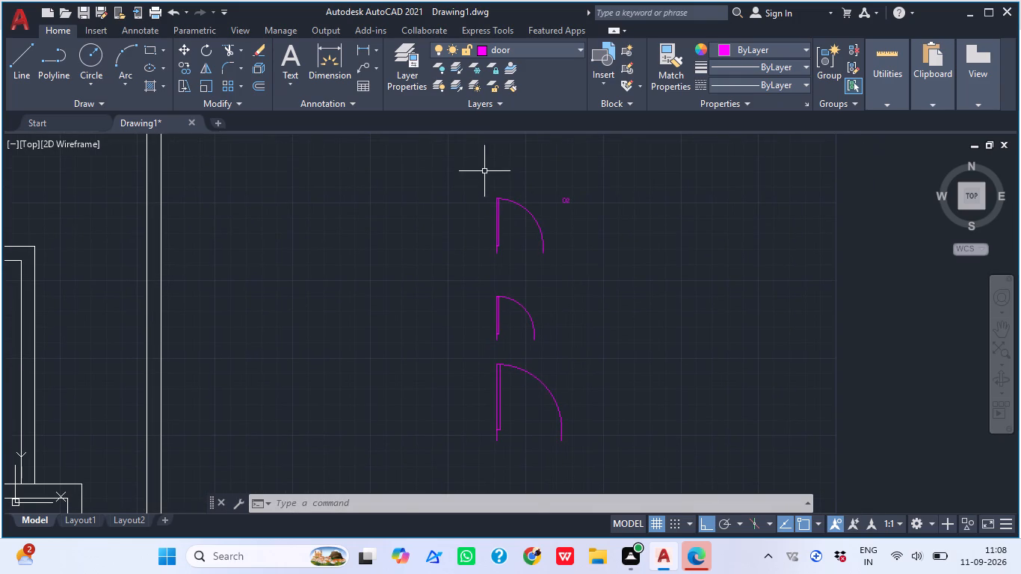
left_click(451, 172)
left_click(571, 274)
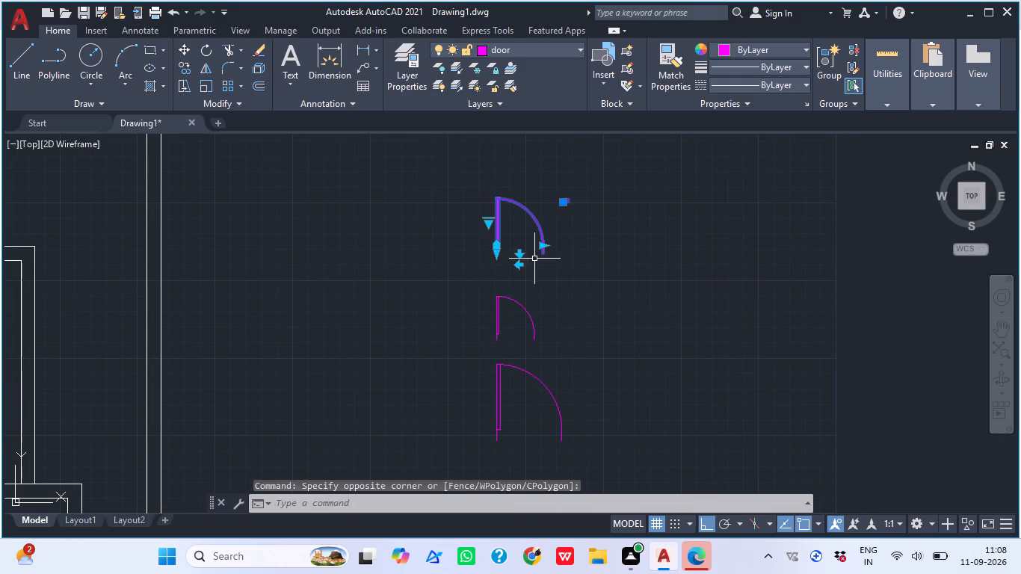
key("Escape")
Copy the topmost 2'6" door block, with ortho off, into each of the three rooms along the plan's top boundary, near their lower walls.
scroll(527, 253, "up", 2)
middle_click_drag(480, 264, 470, 279)
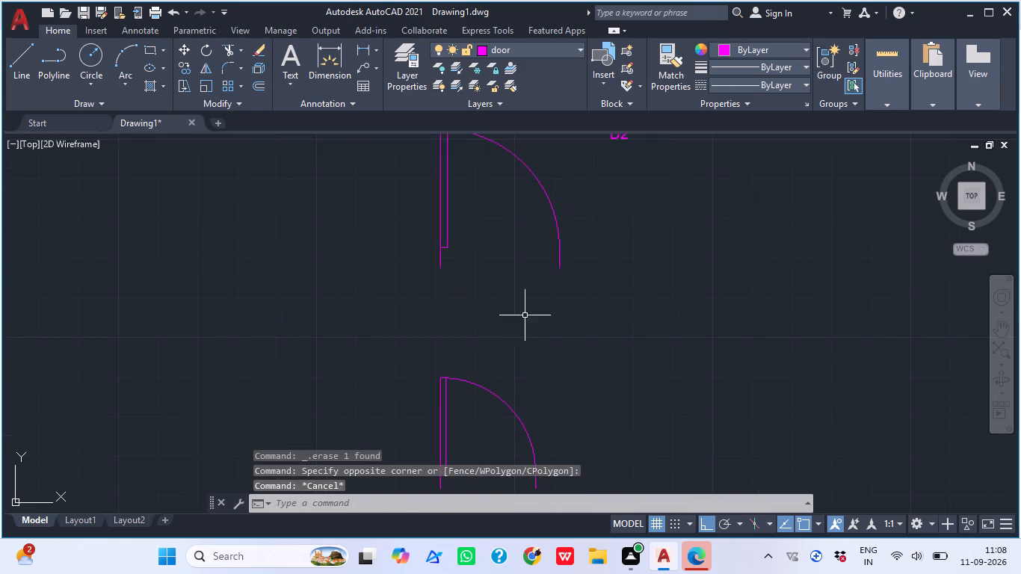
left_click_drag(571, 330, 571, 319)
middle_click_drag(410, 134, 422, 236)
left_click(396, 207)
type("CO")
key("space")
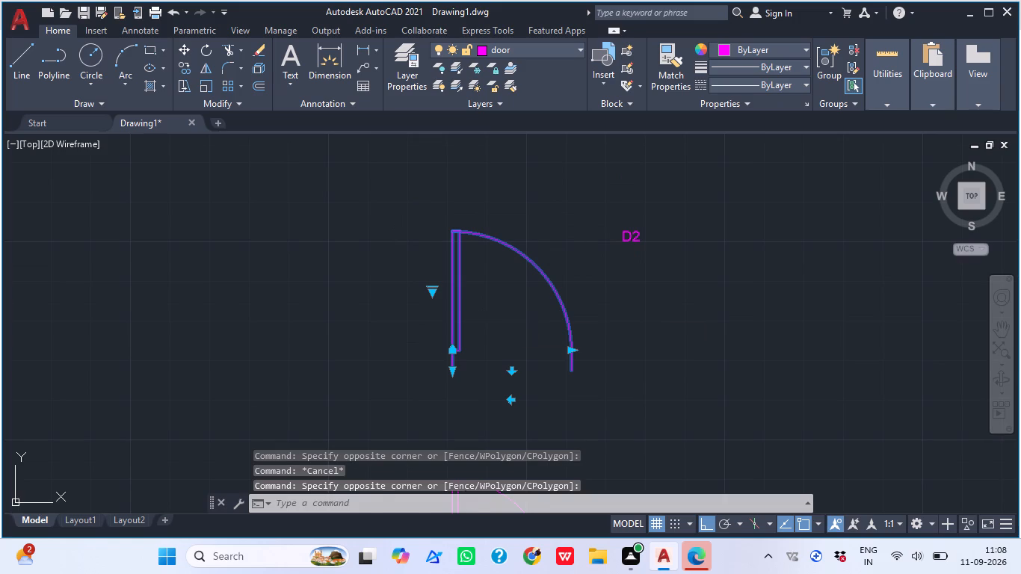
left_click(456, 375)
scroll(478, 342, "down", 6)
scroll(296, 309, "up", 2)
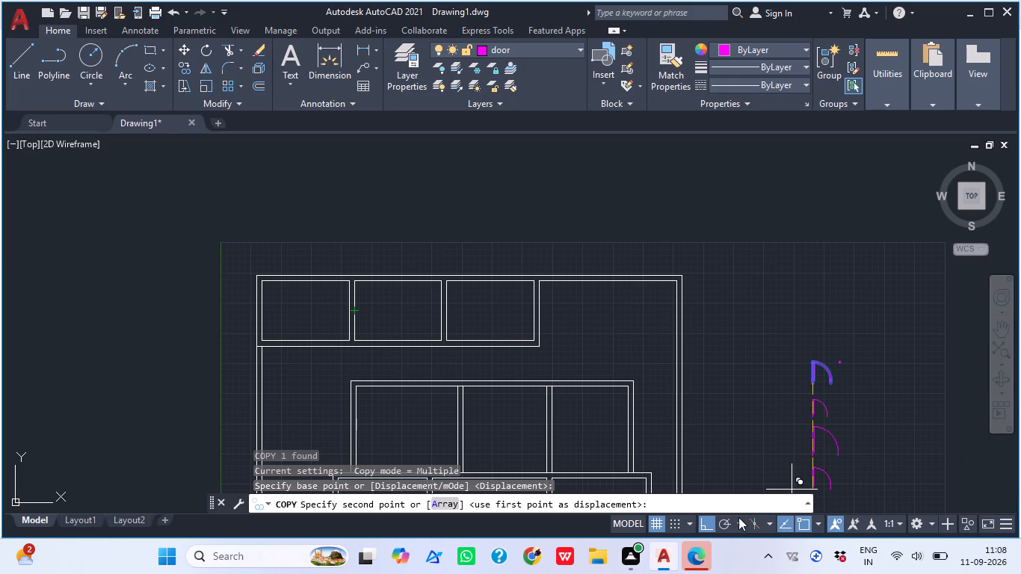
left_click(706, 520)
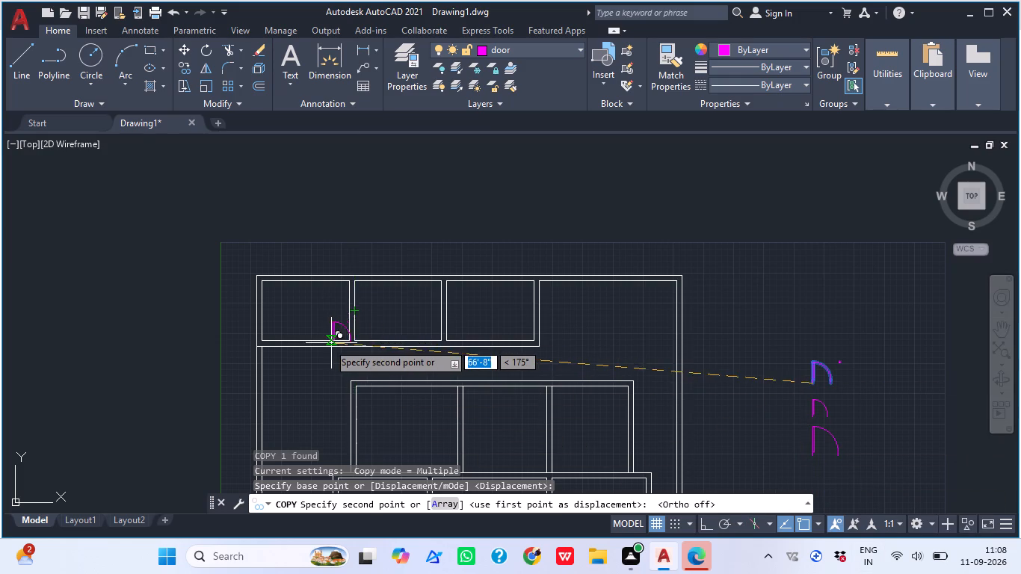
scroll(319, 343, "up", 2)
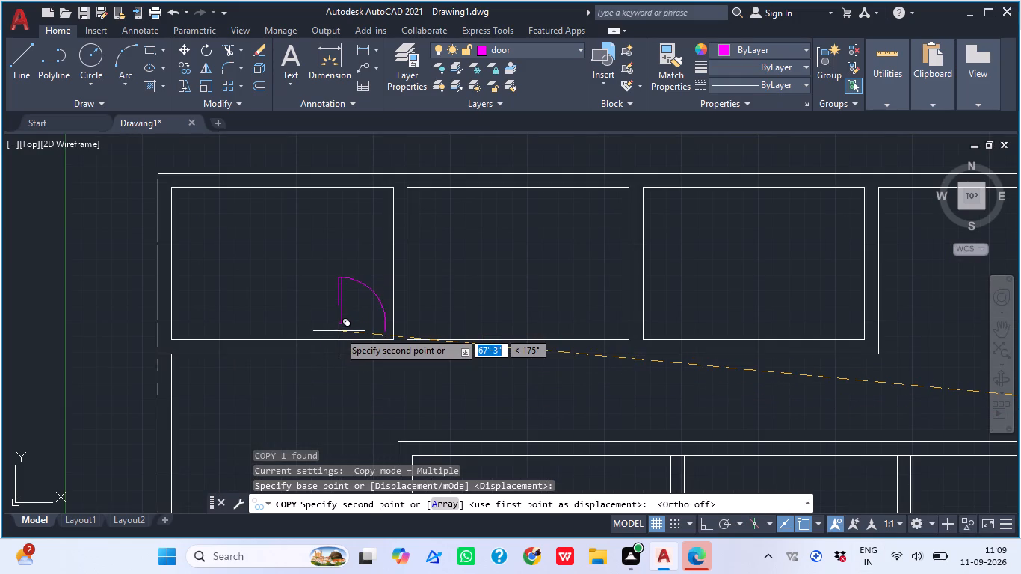
left_click(339, 331)
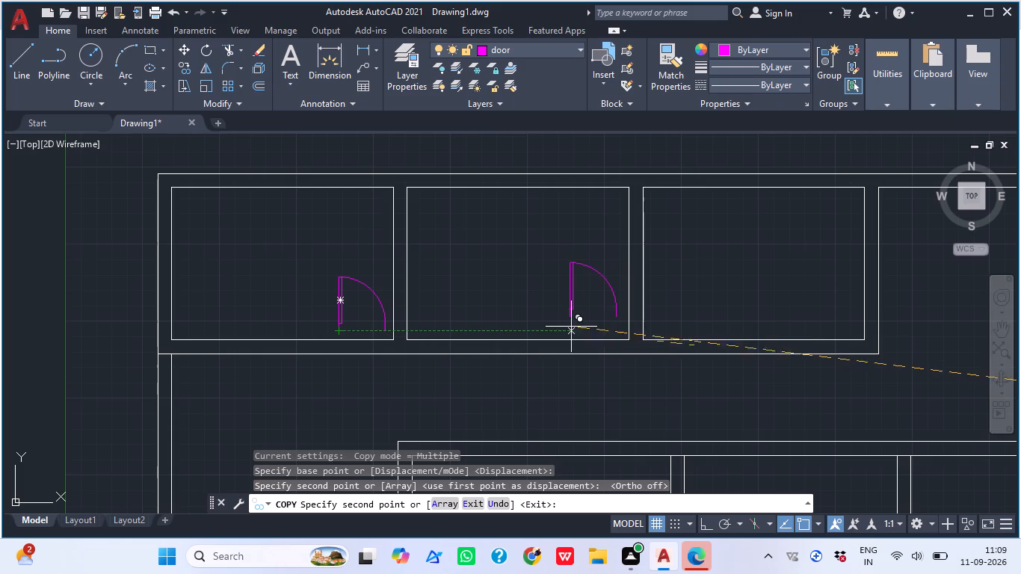
left_click(571, 330)
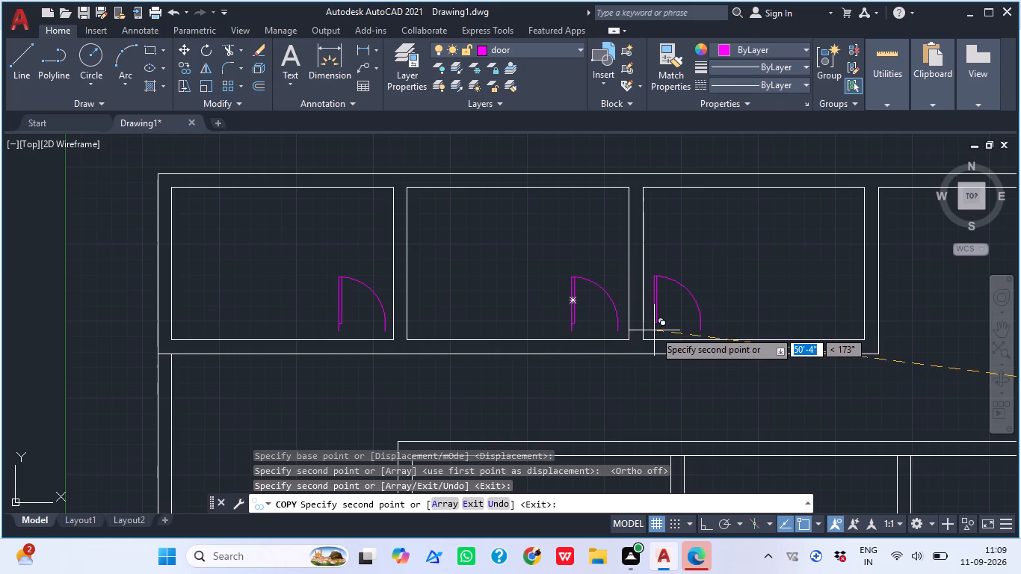
left_click(656, 330)
Place another copy of the 2'6" door at the passage opening on the house's left side, above the small room, and end the copying.
scroll(659, 324, "down", 3)
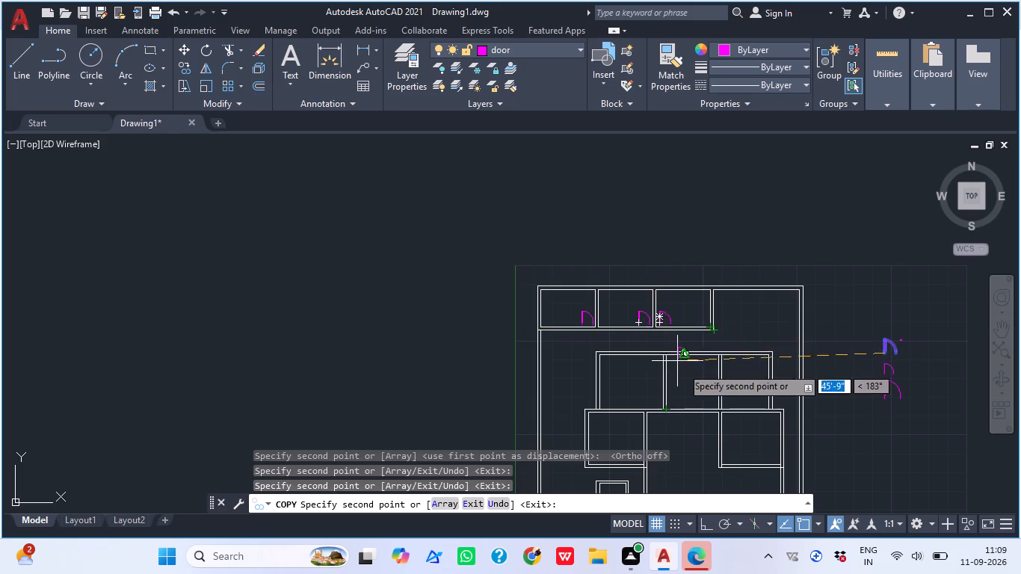
scroll(688, 377, "down", 2)
middle_click_drag(715, 396, 635, 327)
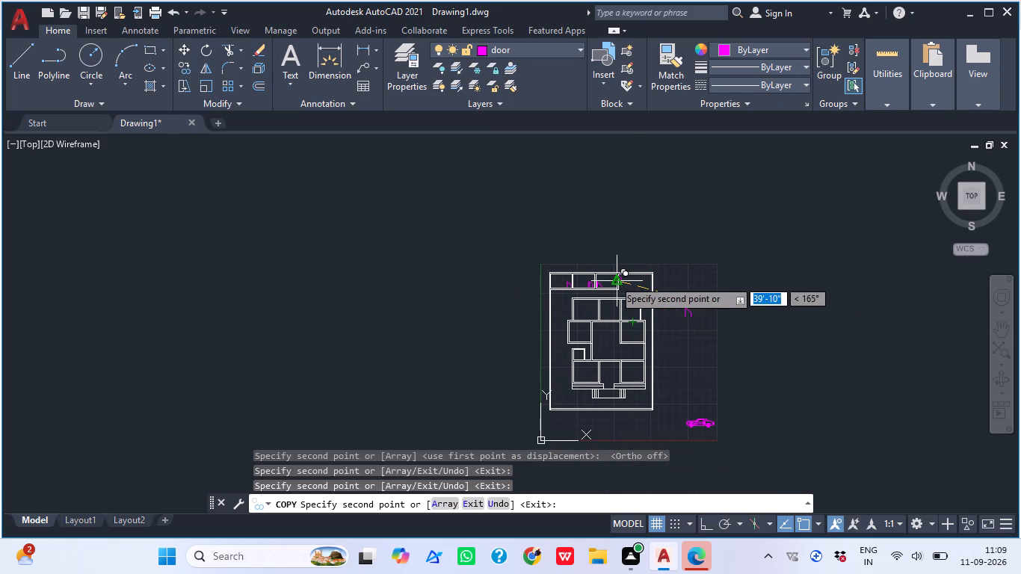
scroll(584, 338, "up", 2)
scroll(702, 291, "up", 2)
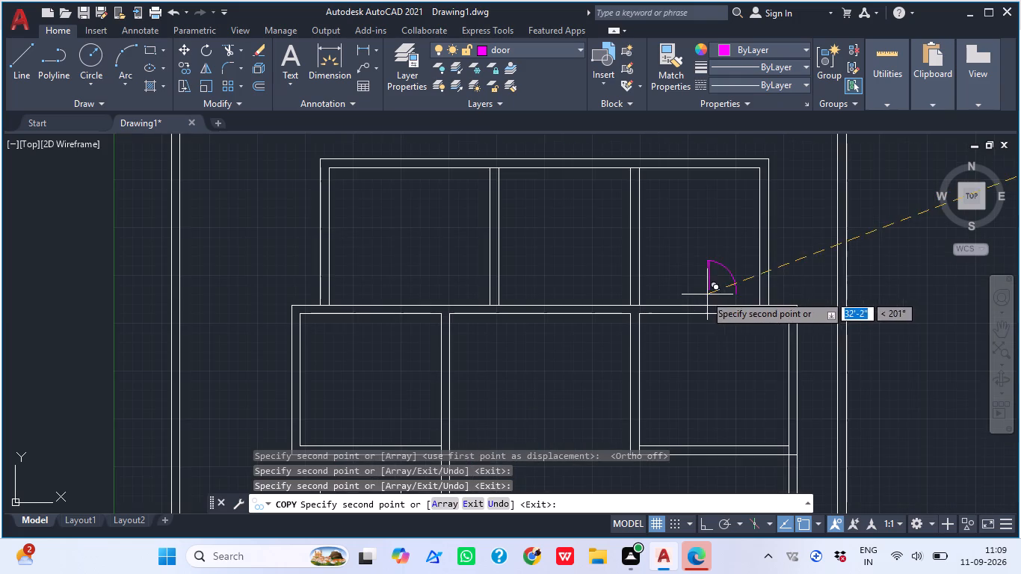
scroll(658, 303, "up", 2)
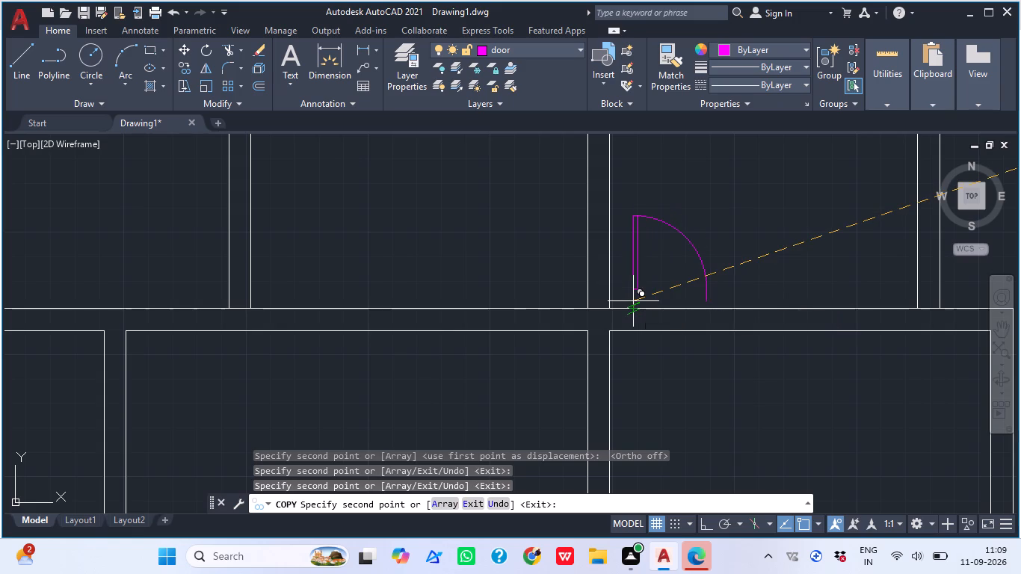
scroll(507, 330, "down", 3)
scroll(439, 354, "down", 1)
middle_click_drag(568, 311, 659, 262)
scroll(442, 357, "up", 1)
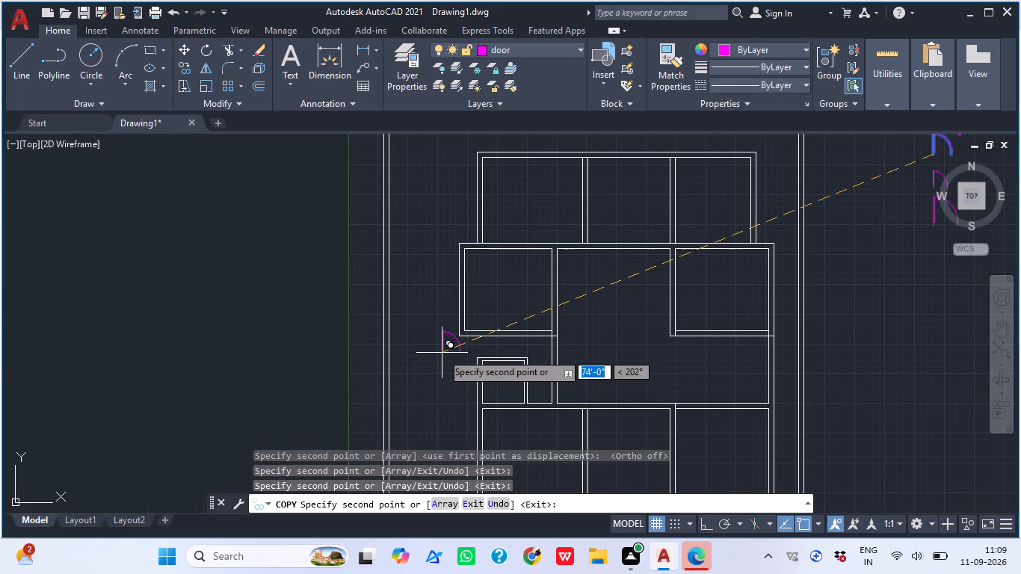
scroll(442, 353, "up", 3)
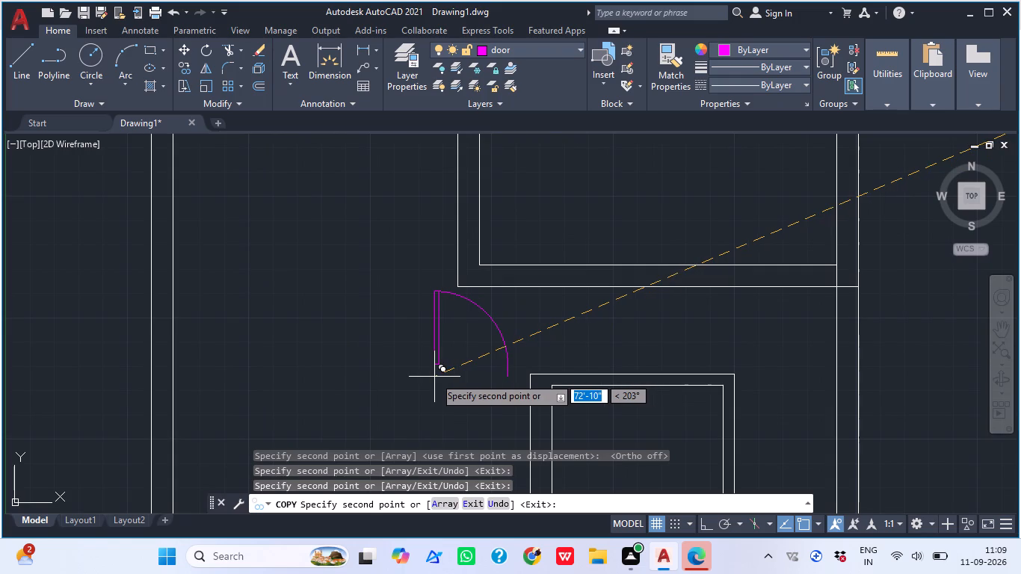
left_click(434, 377)
scroll(550, 362, "down", 2)
scroll(654, 429, "up", 3)
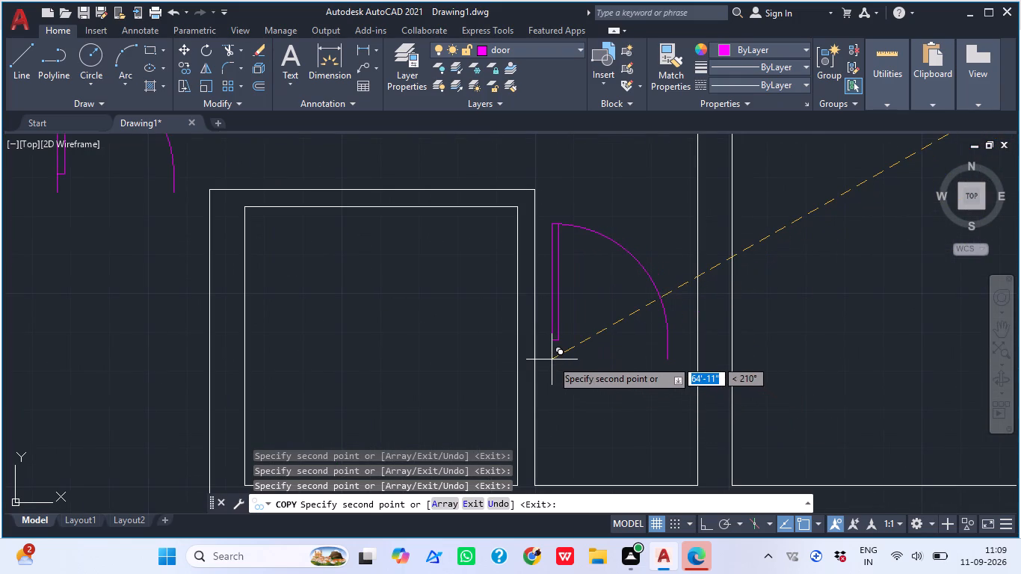
scroll(552, 359, "down", 3)
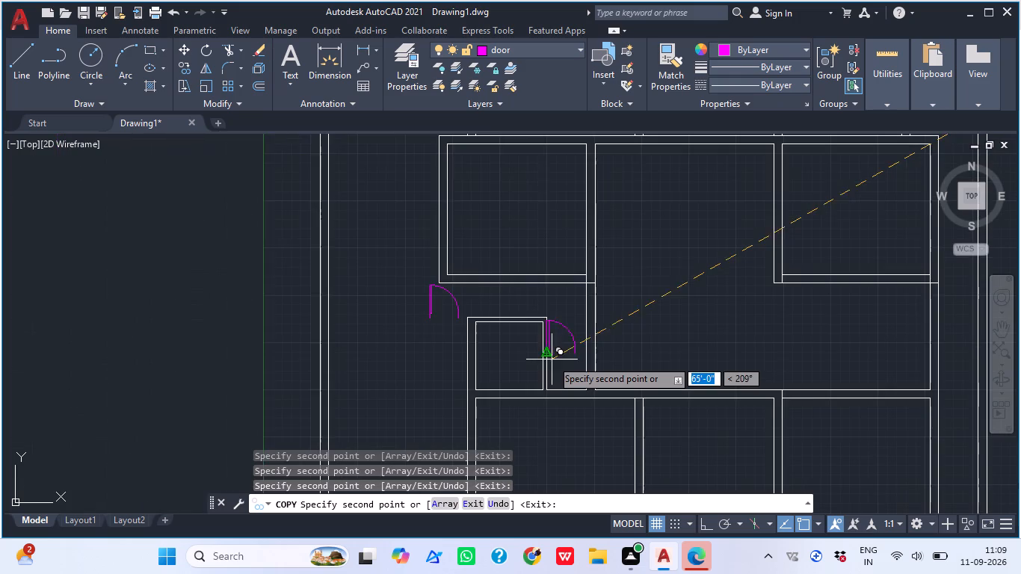
middle_click_drag(596, 354, 518, 223)
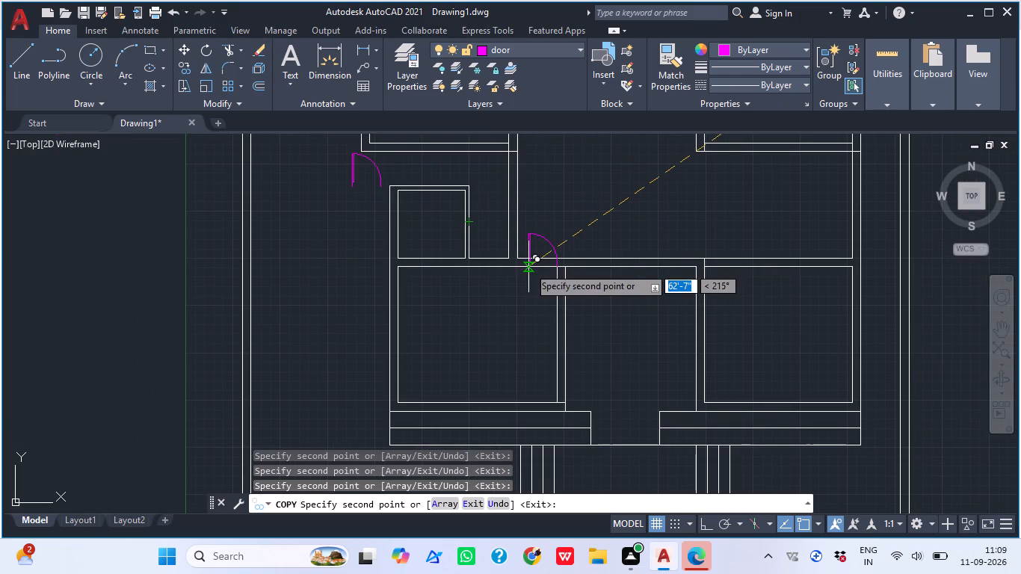
key("Escape")
Copy the middle 2' door block from its lower hinge-side end into the left and right rooms of the house's top row, near their lower walls.
scroll(519, 254, "down", 3)
middle_click_drag(552, 274, 552, 282)
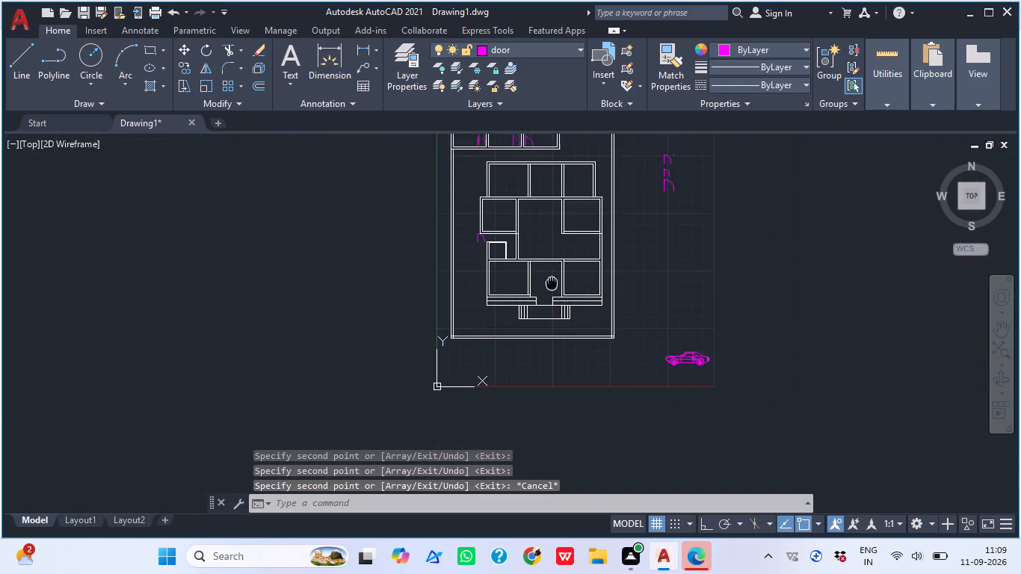
middle_click_drag(552, 282, 489, 341)
scroll(617, 235, "up", 4)
left_click(465, 183)
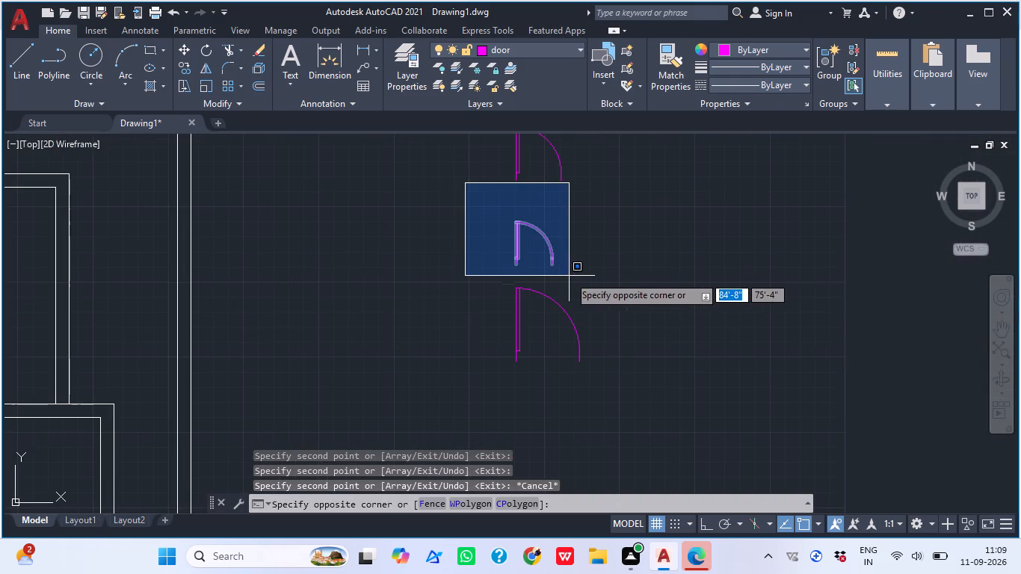
left_click(569, 276)
type("CO")
key("space")
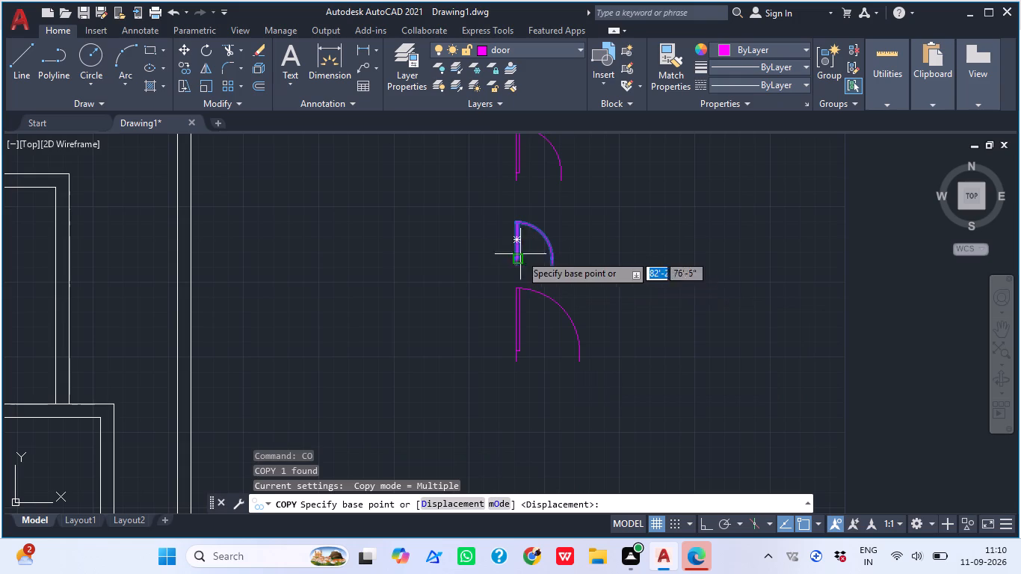
scroll(508, 265, "up", 4)
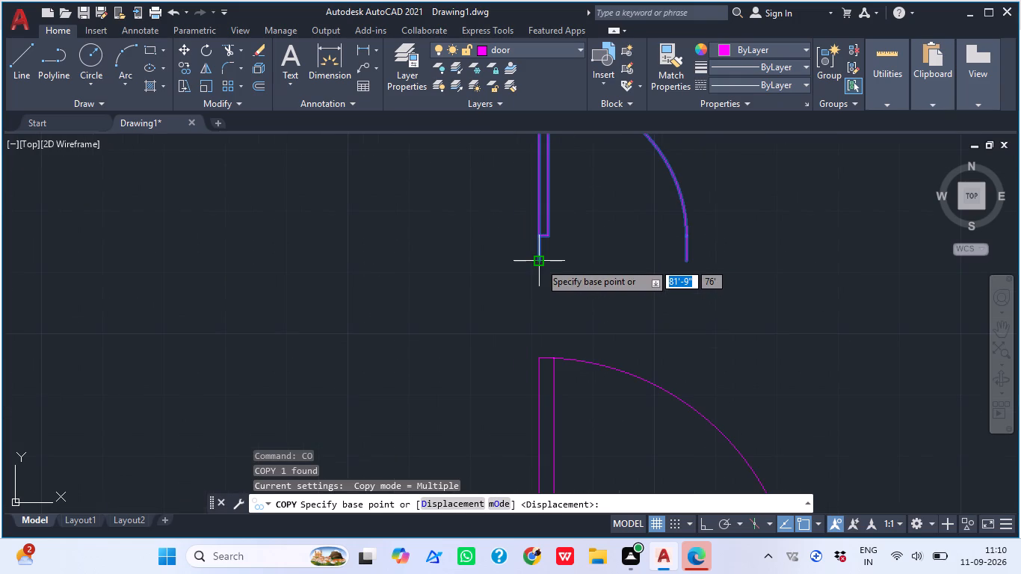
left_click(540, 262)
scroll(566, 202, "down", 6)
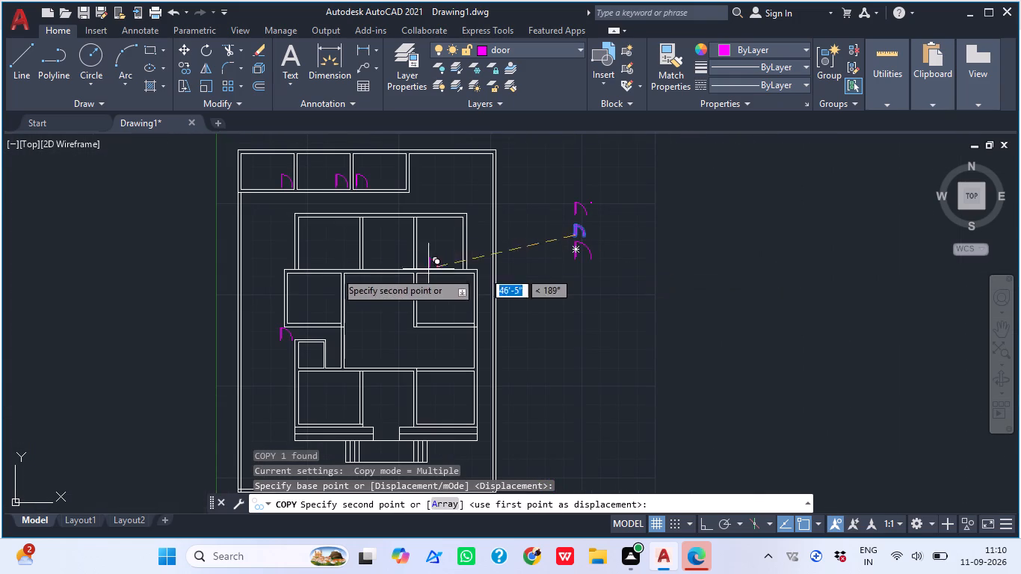
scroll(360, 253, "up", 2)
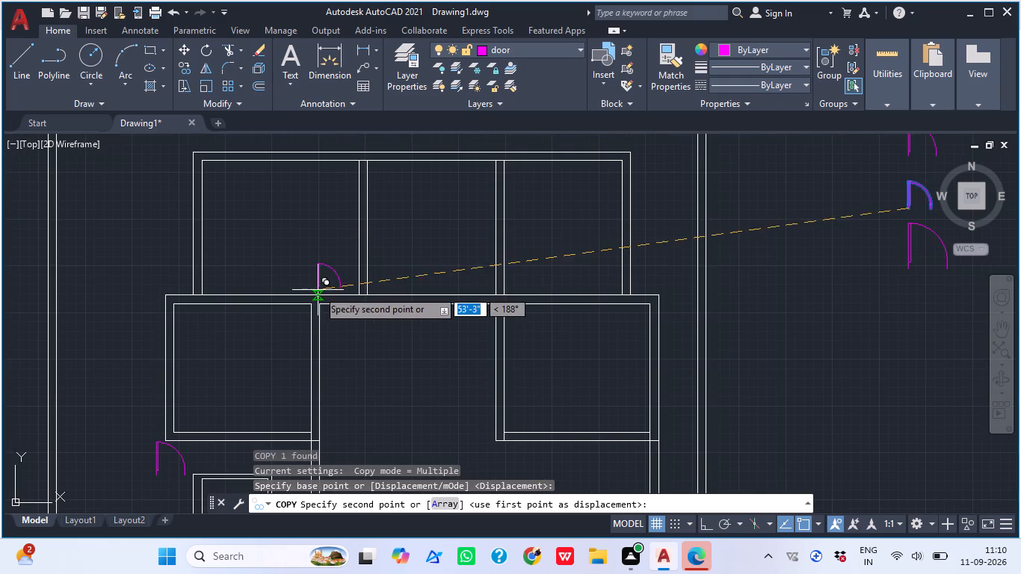
scroll(324, 294, "up", 1)
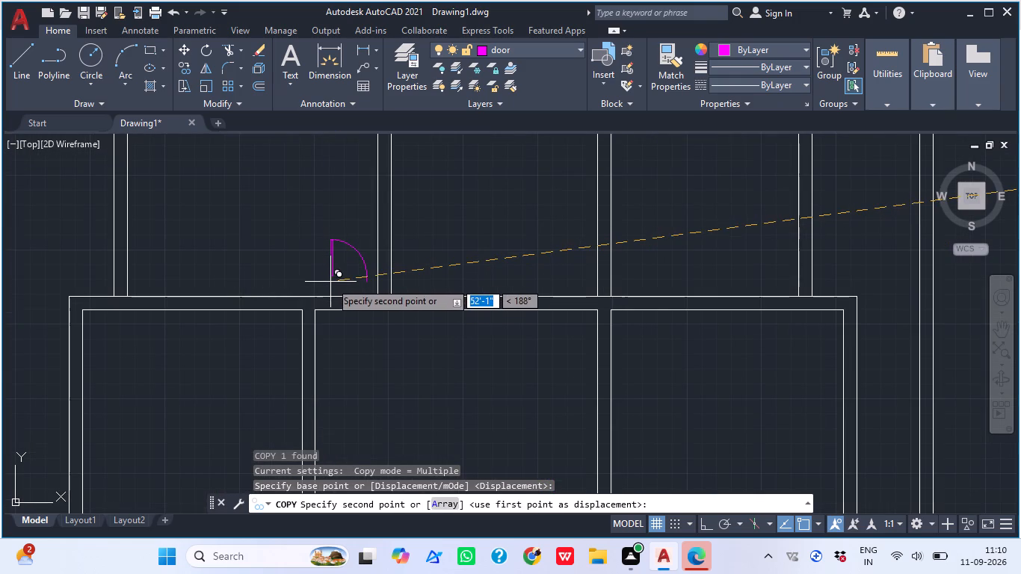
left_click(330, 282)
scroll(647, 288, "up", 1)
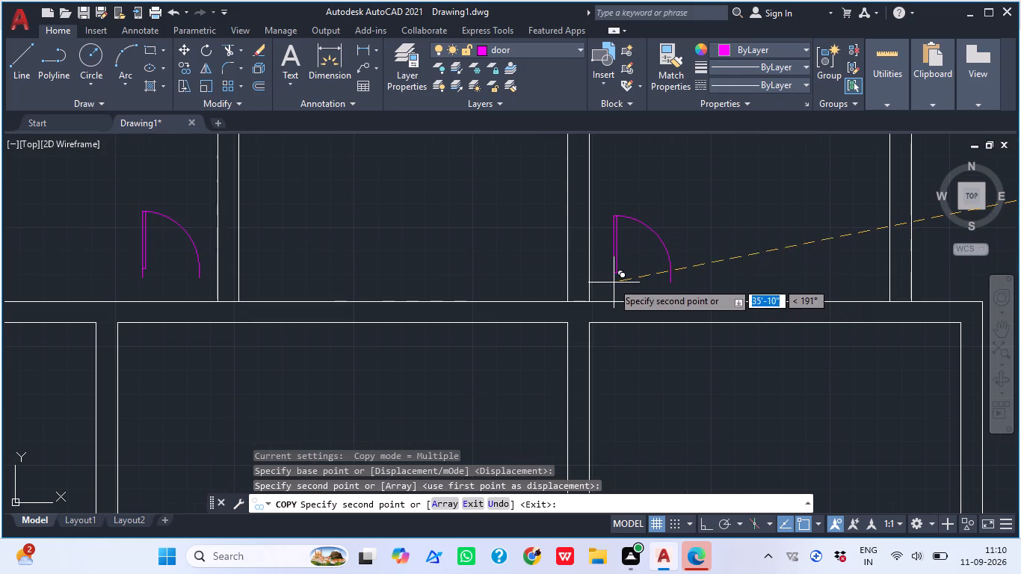
left_click(612, 282)
Place another 2' door copy just outside the right wall of the small room on the house's left side.
scroll(621, 216, "down", 4)
scroll(553, 307, "up", 4)
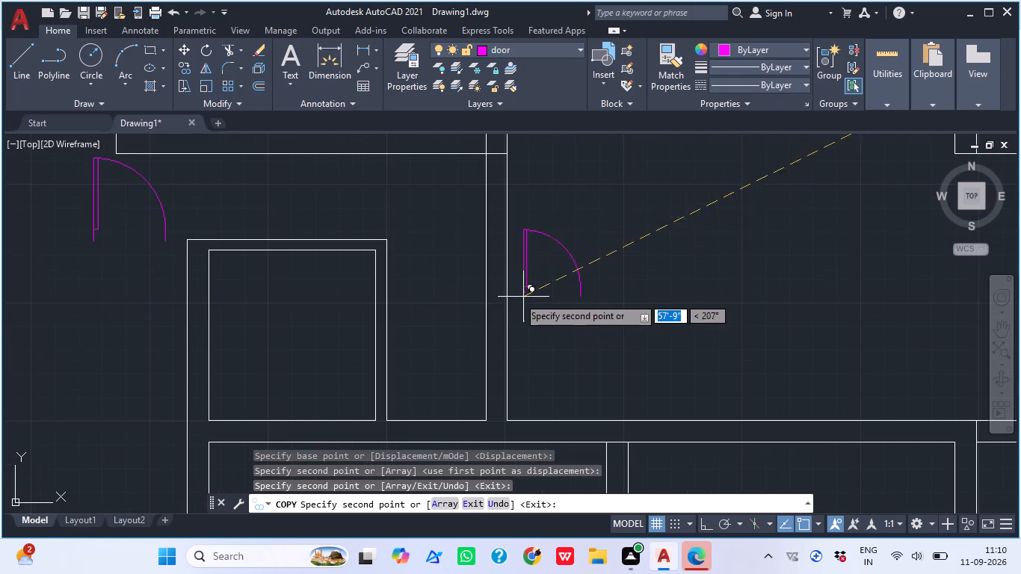
left_click(394, 320)
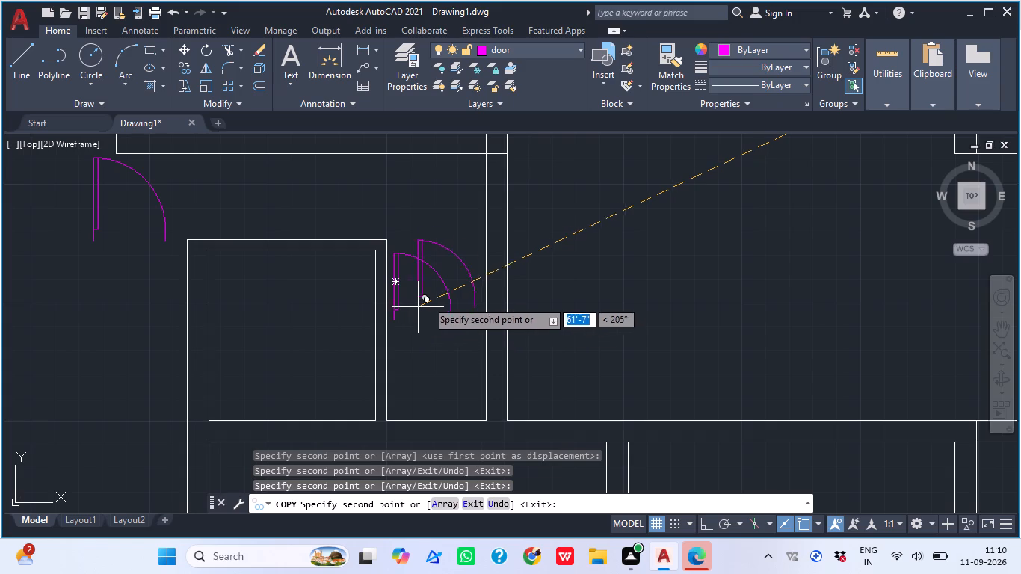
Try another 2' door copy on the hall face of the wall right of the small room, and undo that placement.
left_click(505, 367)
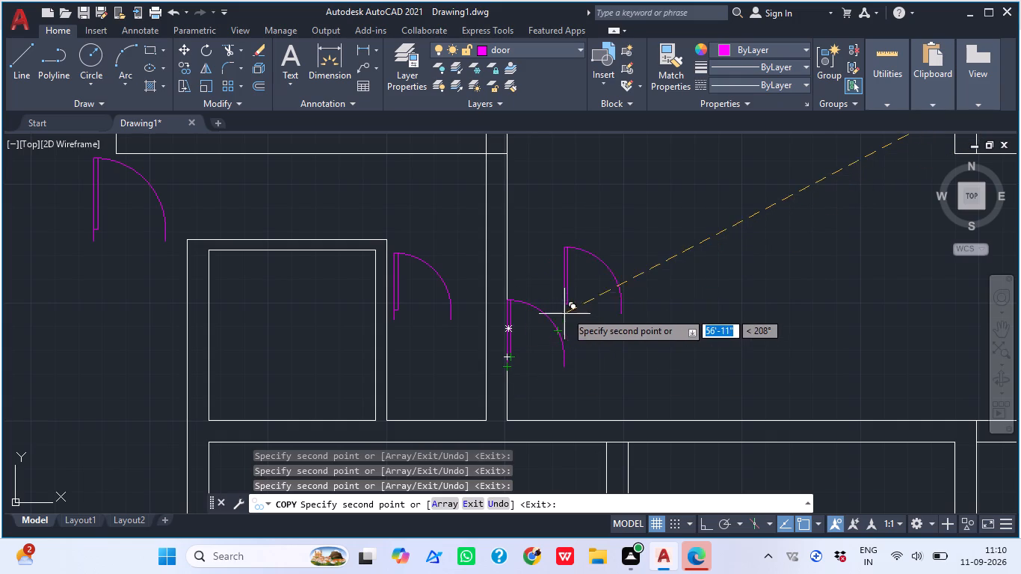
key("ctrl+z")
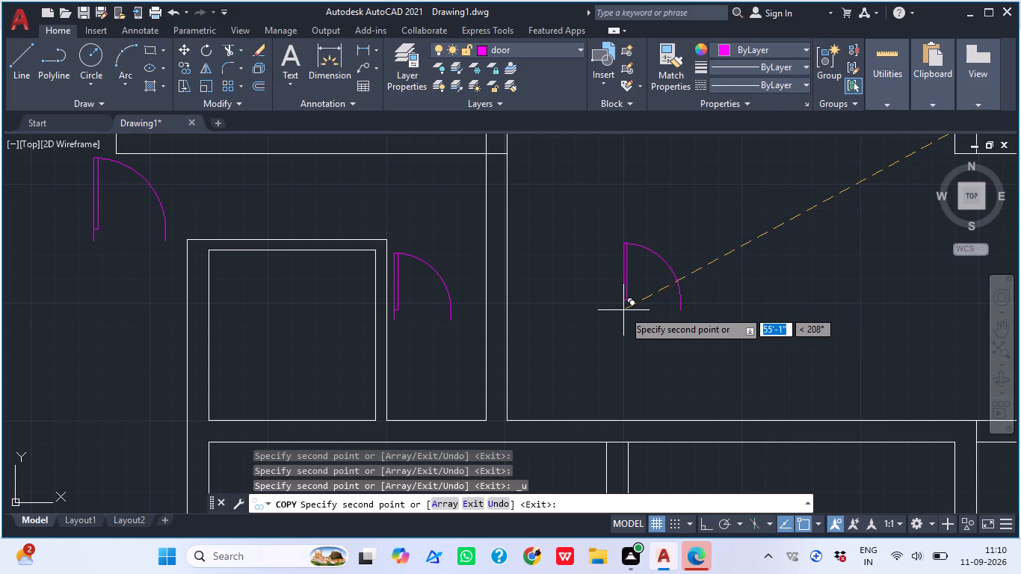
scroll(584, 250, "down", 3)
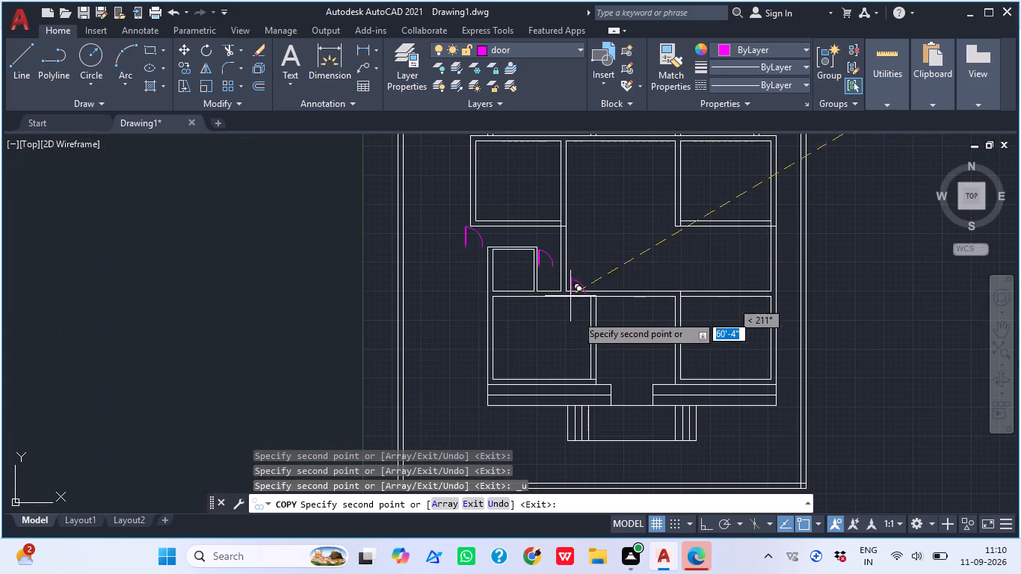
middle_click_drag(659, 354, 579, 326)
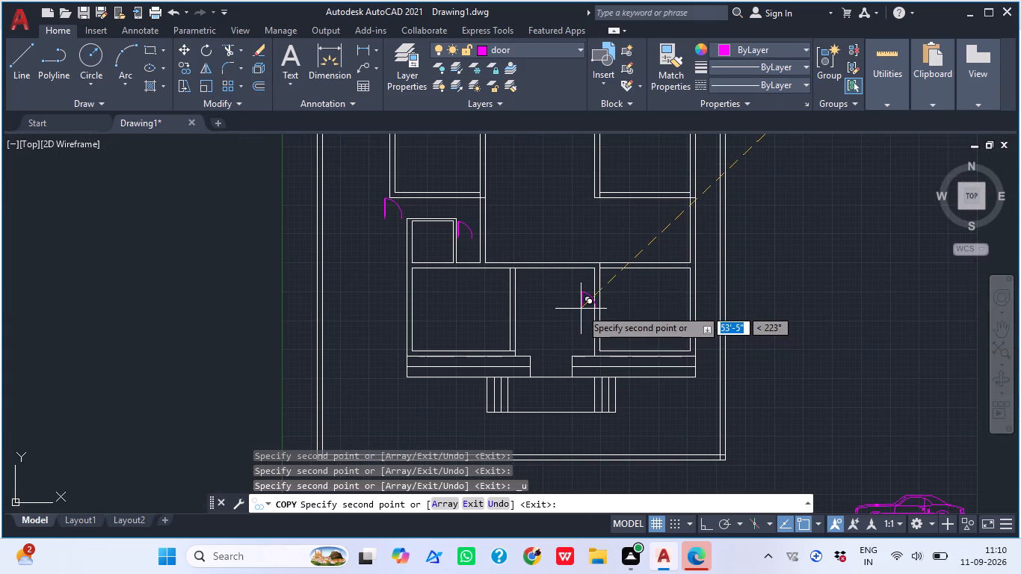
Copy the 3'6" door block from its lower hinge-side end into the left and right rooms of the house's middle row, near their lower walls.
key("Escape")
middle_click_drag(647, 319, 422, 419)
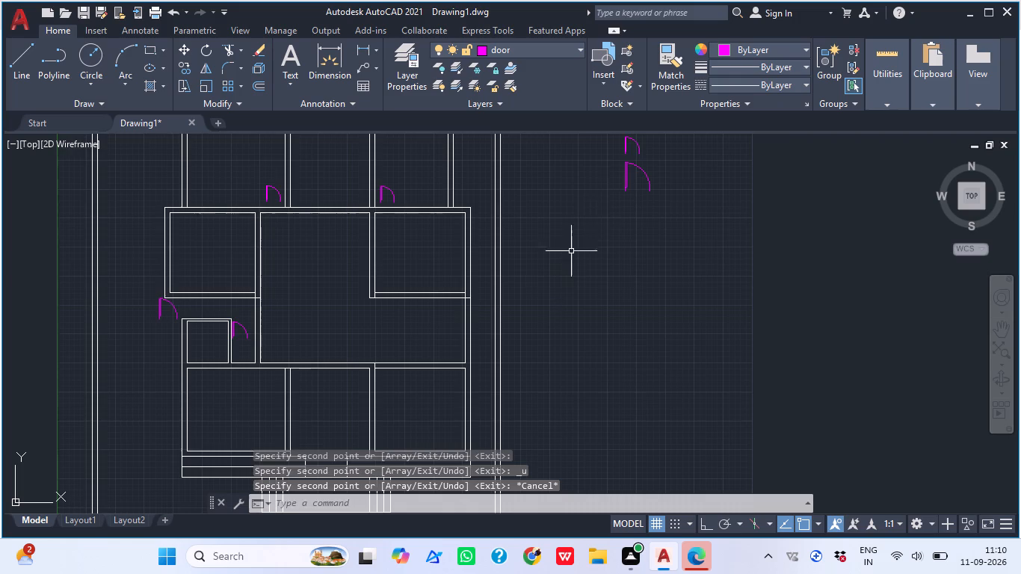
scroll(644, 158, "up", 2)
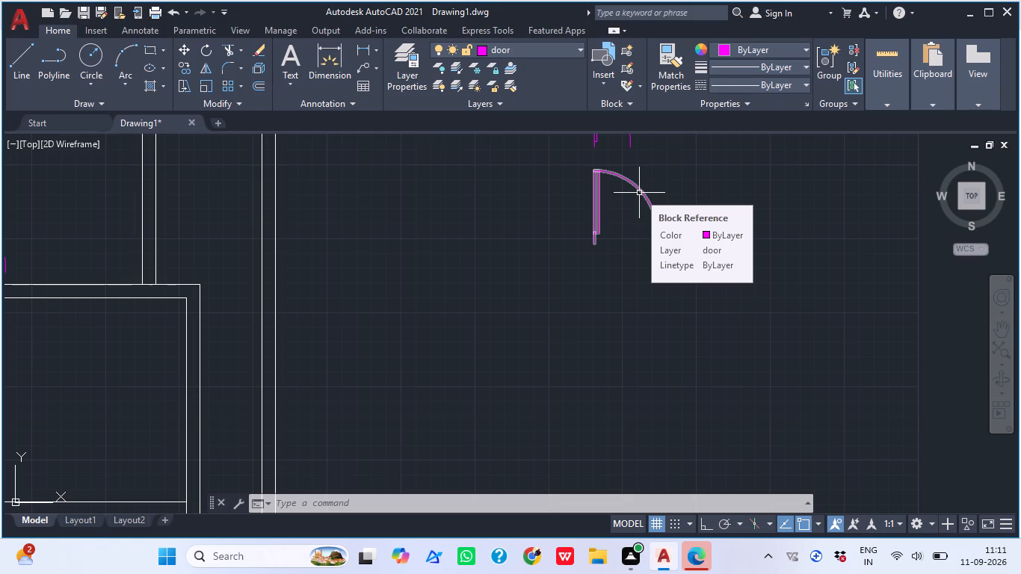
left_click(565, 151)
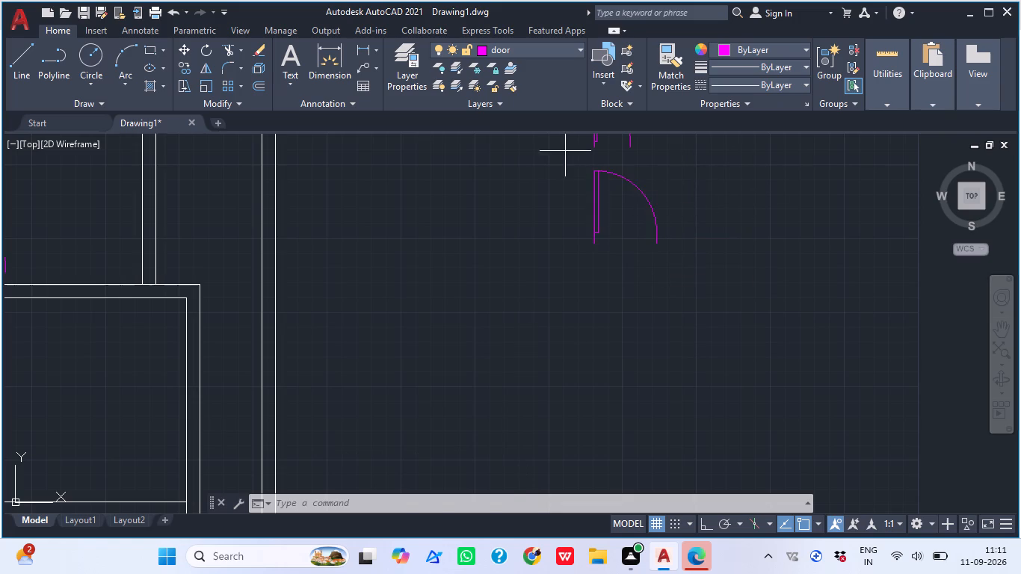
left_click(682, 277)
type("CO")
key("space")
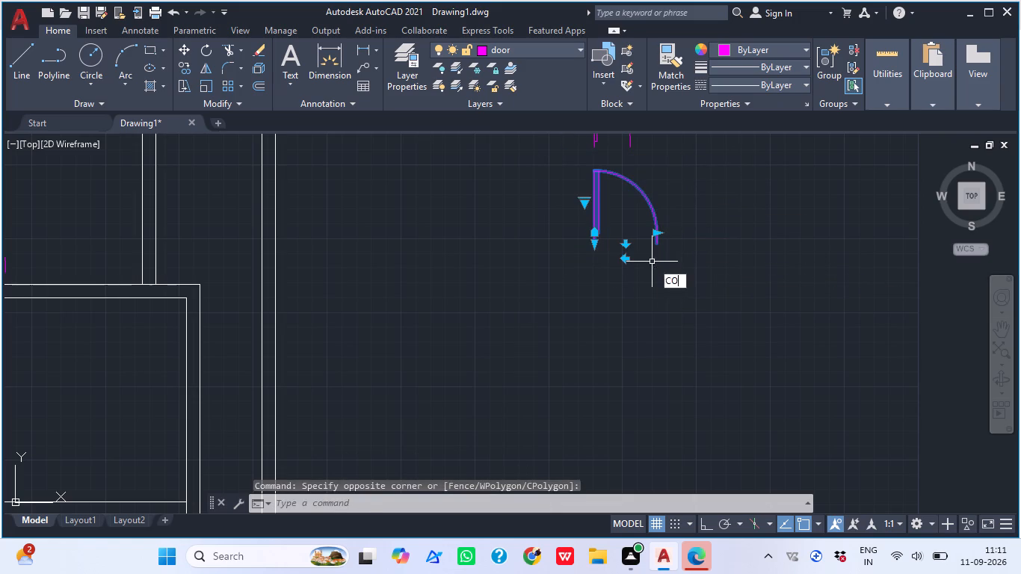
left_click(594, 247)
scroll(648, 304, "down", 3)
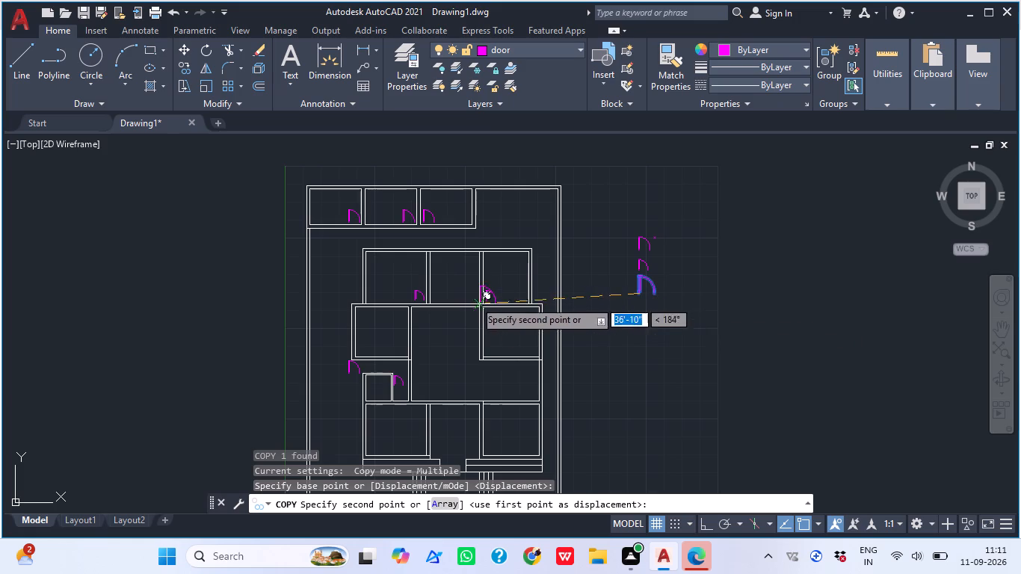
scroll(396, 349, "up", 4)
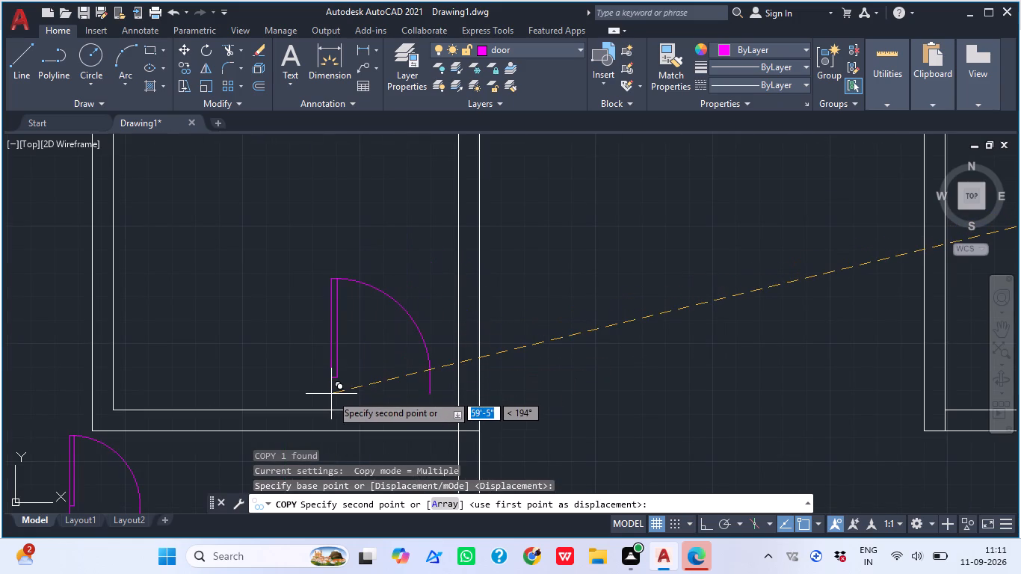
left_click(331, 394)
scroll(342, 378, "down", 4)
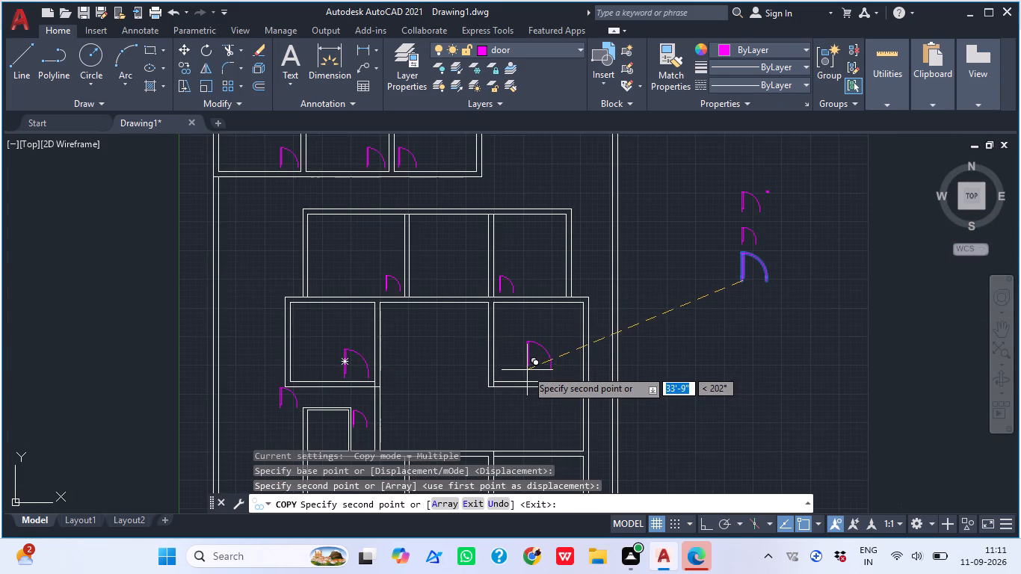
scroll(526, 367, "up", 1)
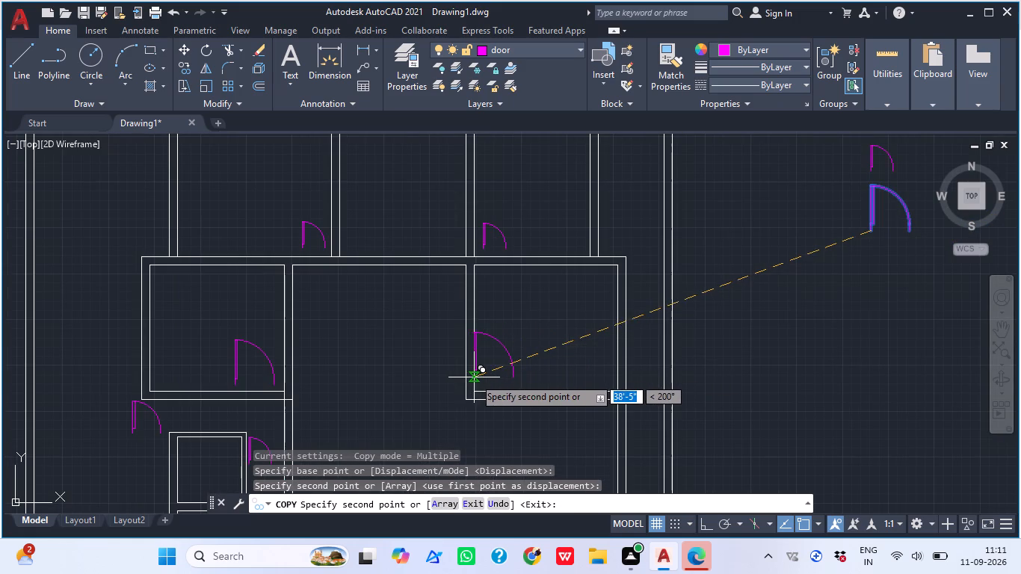
scroll(510, 411, "up", 3)
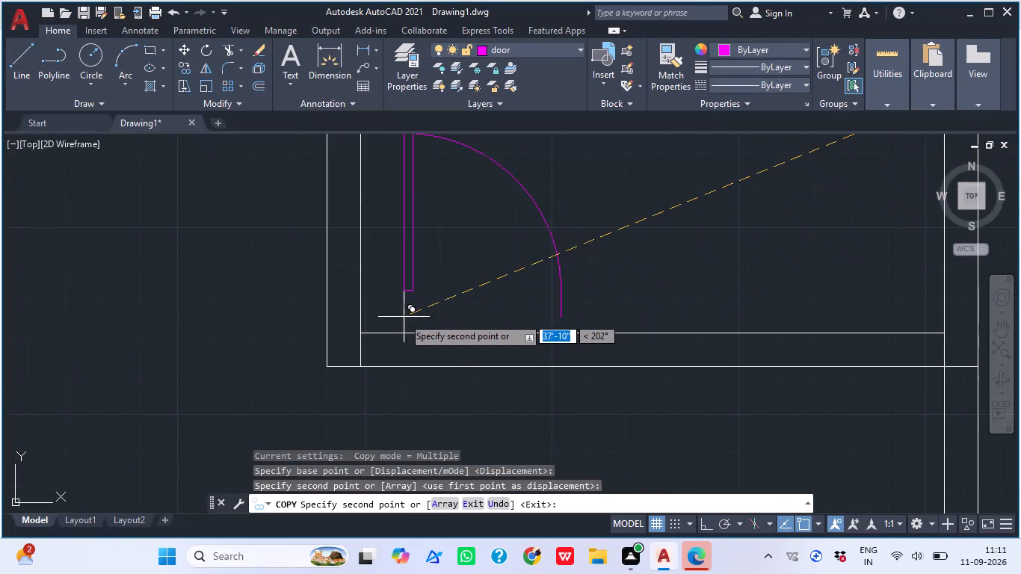
left_click(398, 313)
Place two more 3'6" door copies in the right and left rooms of the house's bottom row, and end the copying.
scroll(457, 223, "down", 4)
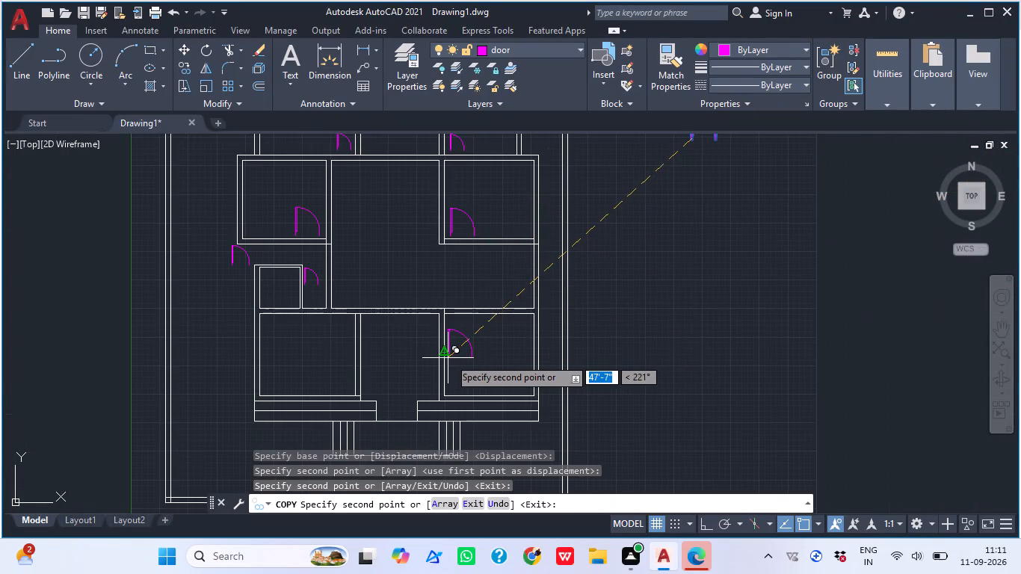
scroll(462, 336, "up", 2)
left_click(439, 368)
scroll(460, 345, "down", 2)
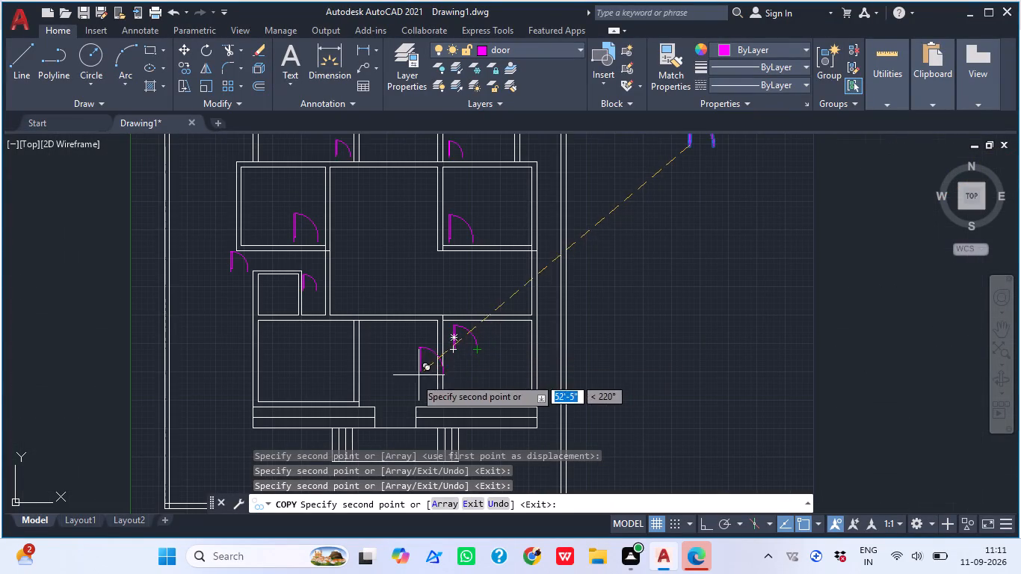
scroll(318, 395, "up", 1)
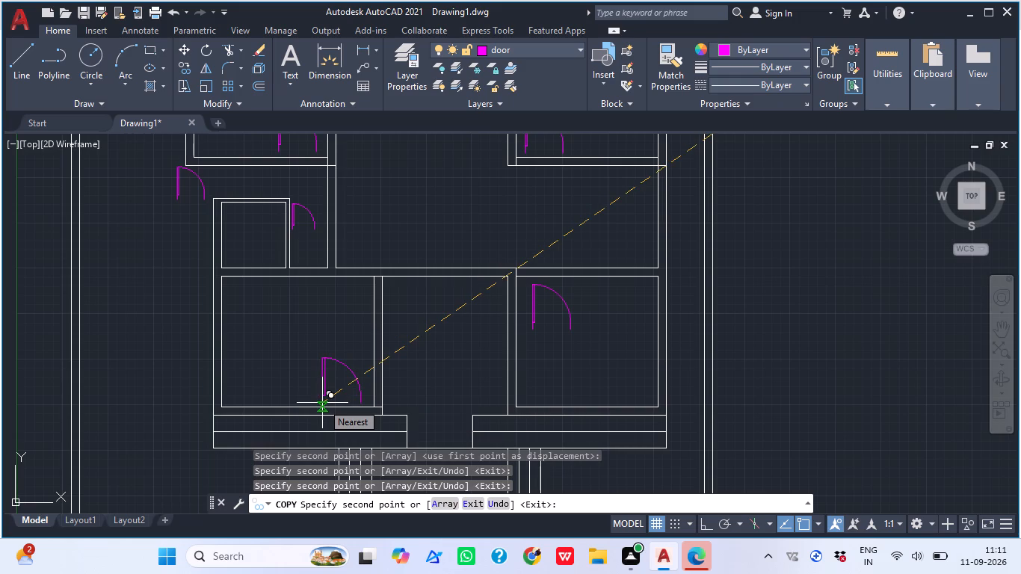
left_click(322, 403)
scroll(351, 385, "down", 4)
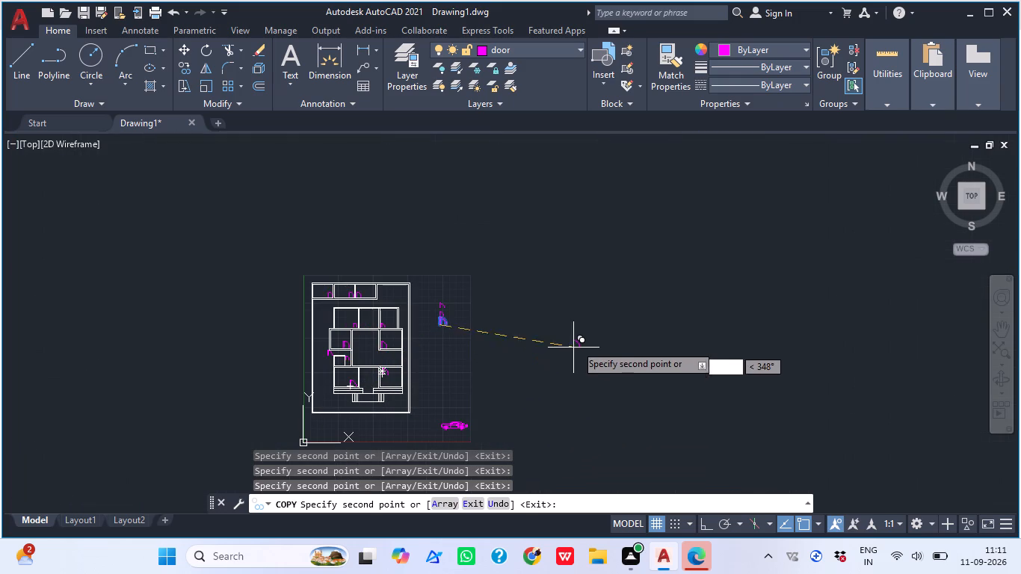
key("Escape")
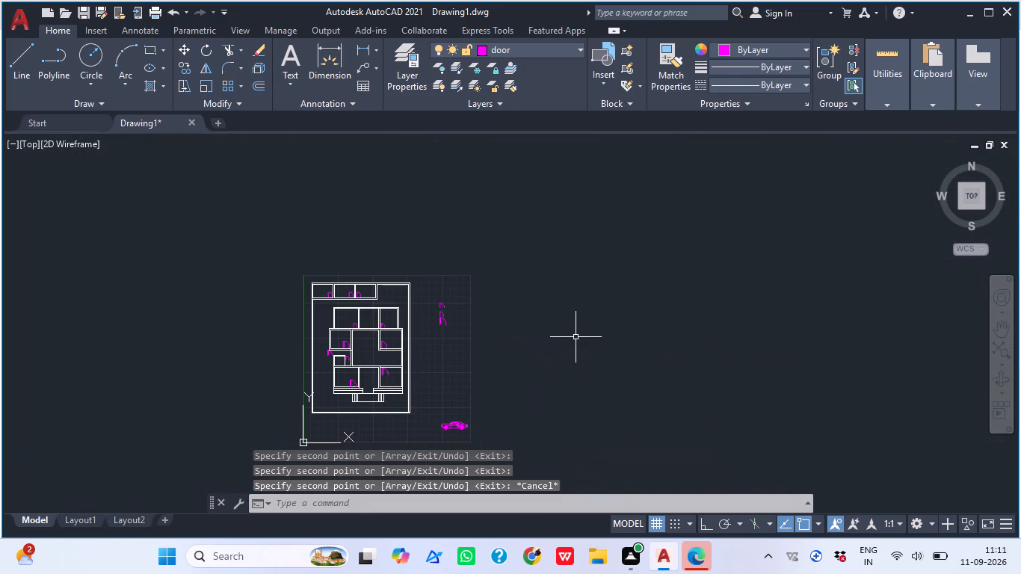
From the lower-right inner corner of the top strip's leftmost room, draw a 6" line along the wall, then an orthogonal line across the wall thickness.
scroll(433, 361, "up", 2)
scroll(376, 295, "down", 1)
middle_click_drag(376, 295, 499, 310)
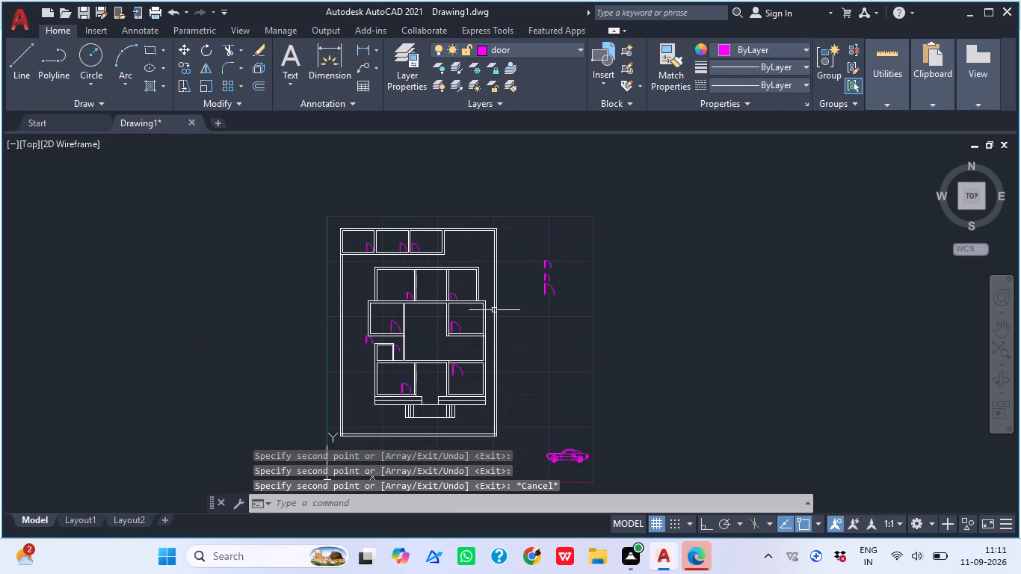
scroll(381, 270, "up", 2)
scroll(341, 209, "up", 4)
scroll(390, 251, "down", 1)
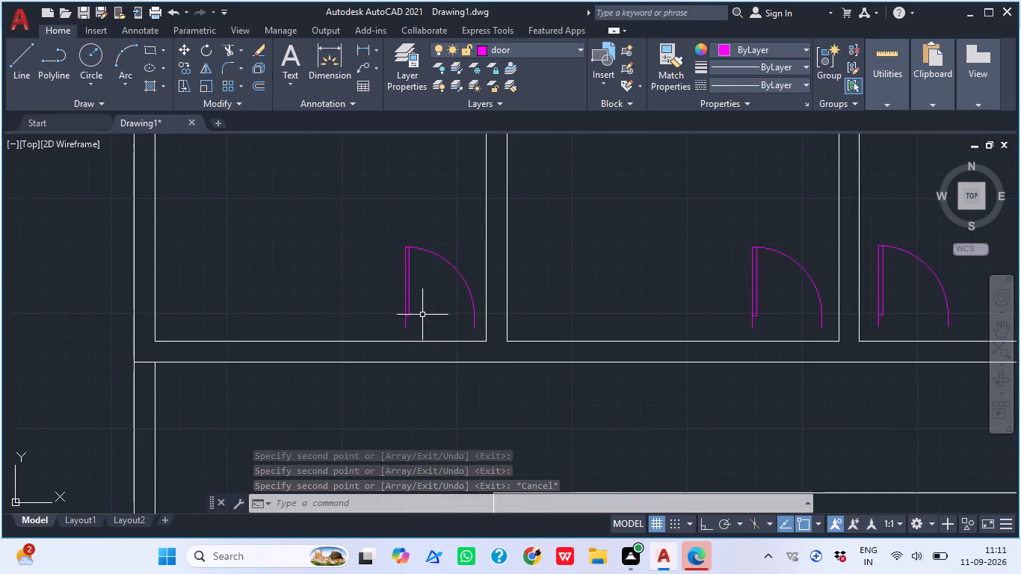
scroll(553, 366, "up", 1)
middle_click_drag(523, 359, 499, 351)
scroll(493, 351, "up", 1)
type("L")
key("space")
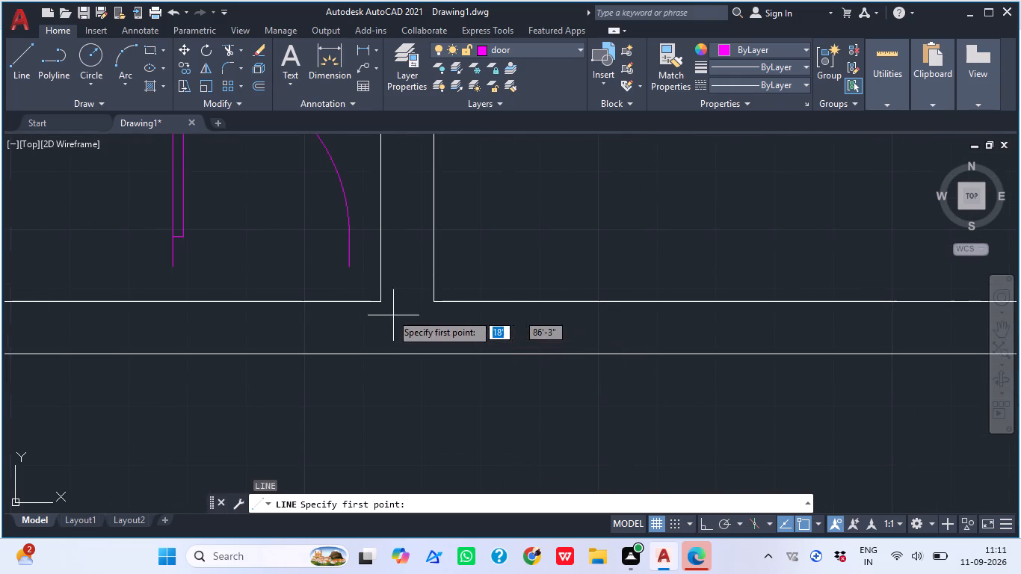
left_click(382, 303)
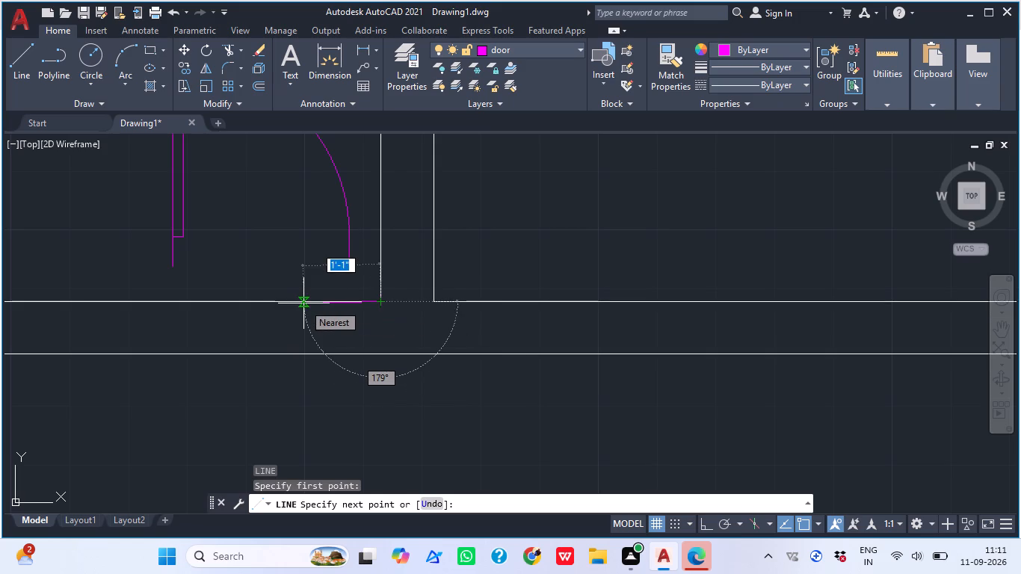
type("6\"")
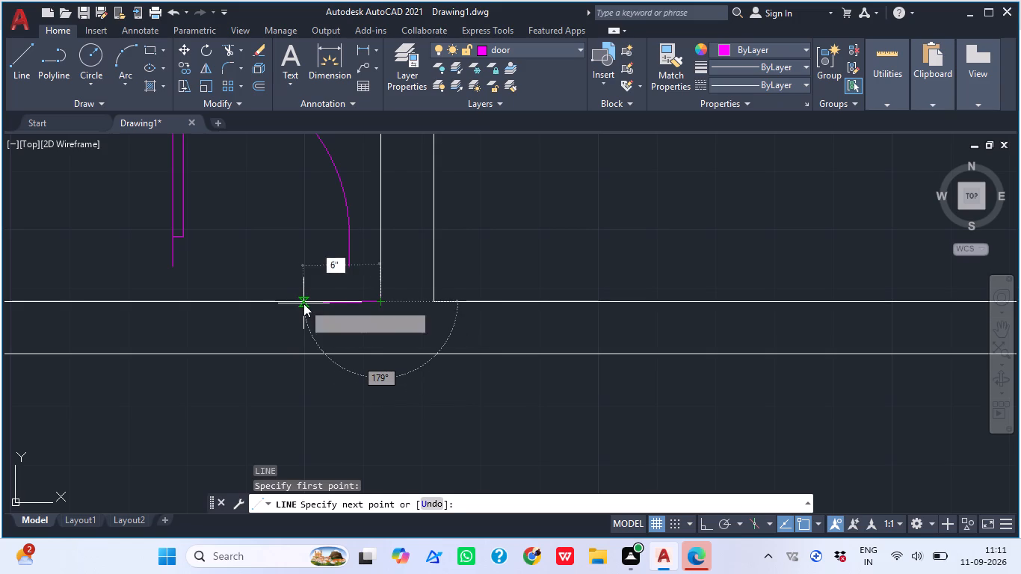
key("Return")
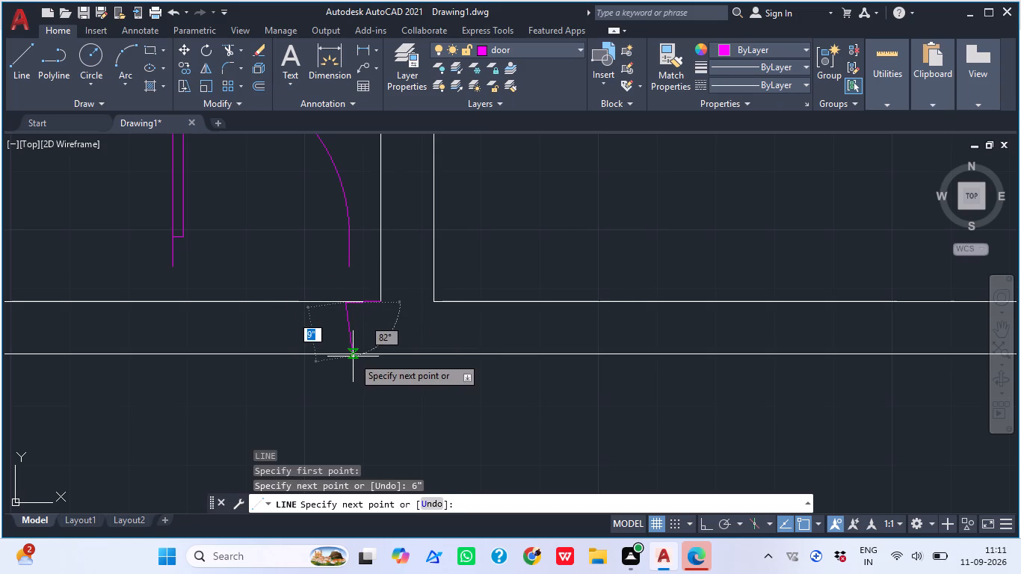
left_click(707, 527)
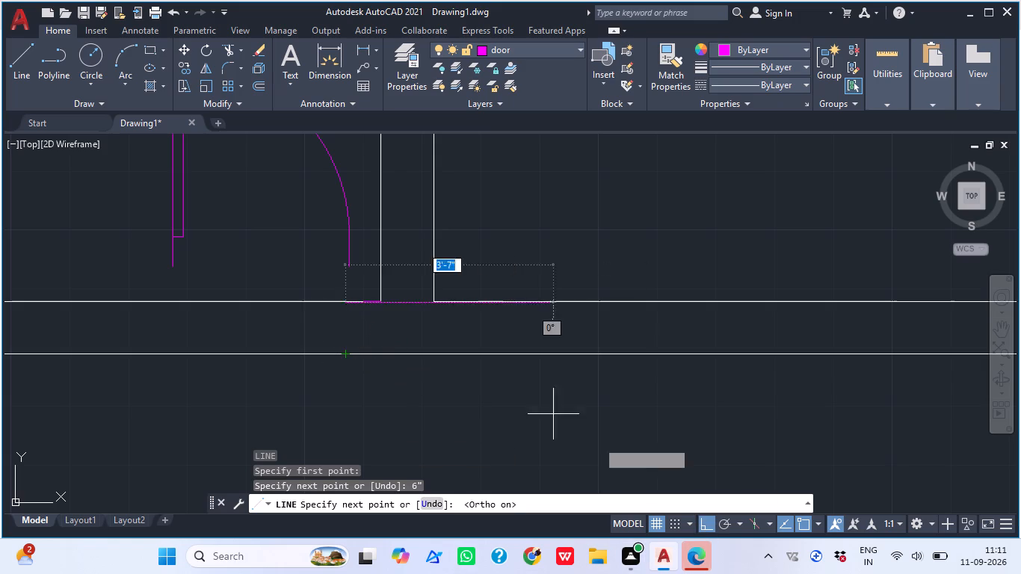
left_click(343, 352)
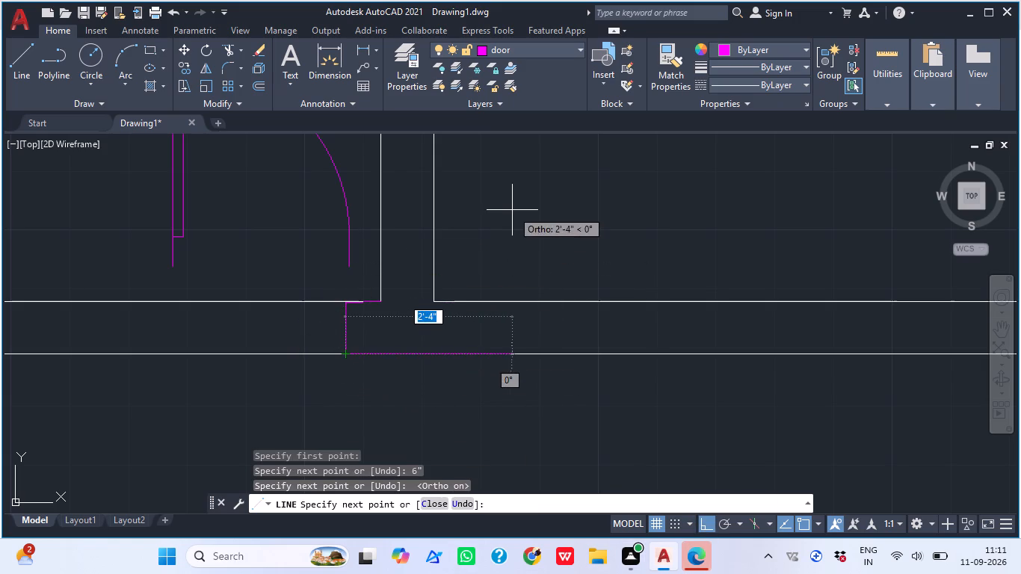
key("Escape")
key("ctrl+z")
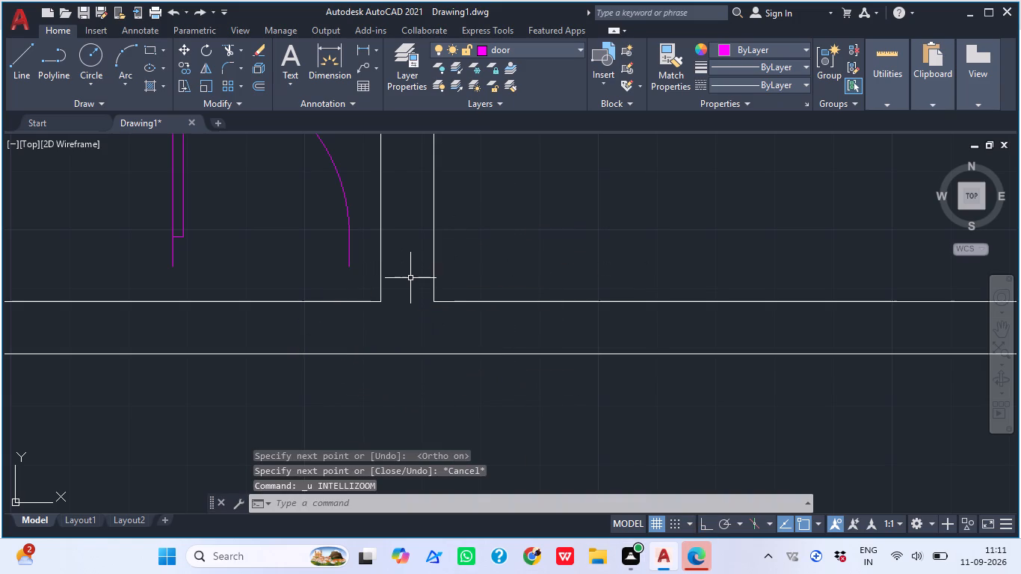
key("ctrl+y")
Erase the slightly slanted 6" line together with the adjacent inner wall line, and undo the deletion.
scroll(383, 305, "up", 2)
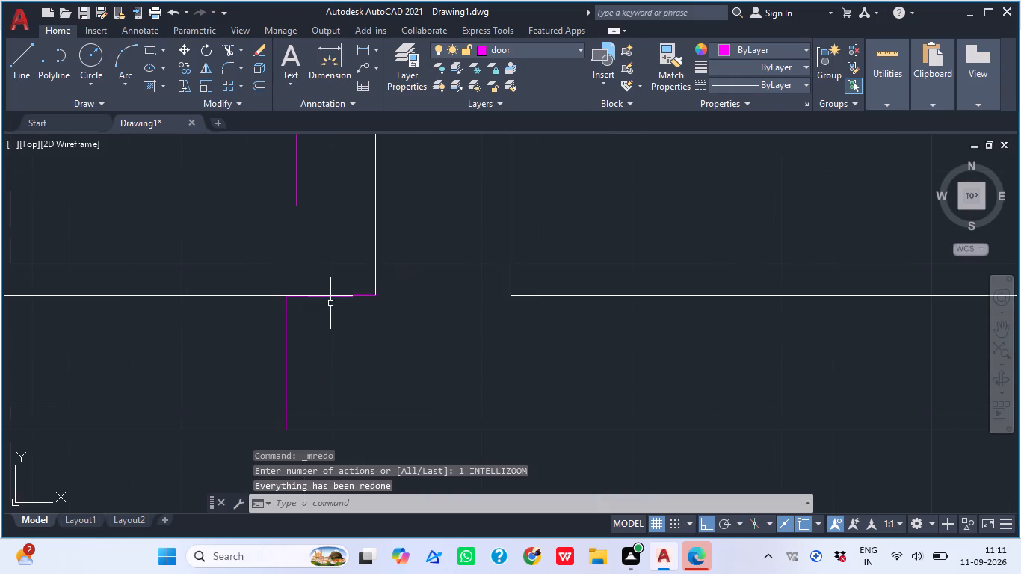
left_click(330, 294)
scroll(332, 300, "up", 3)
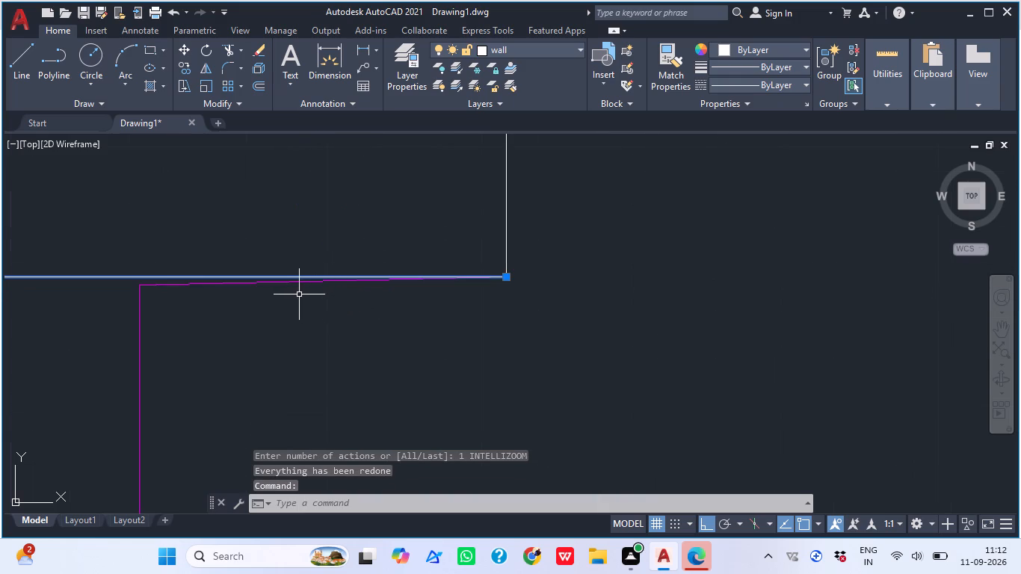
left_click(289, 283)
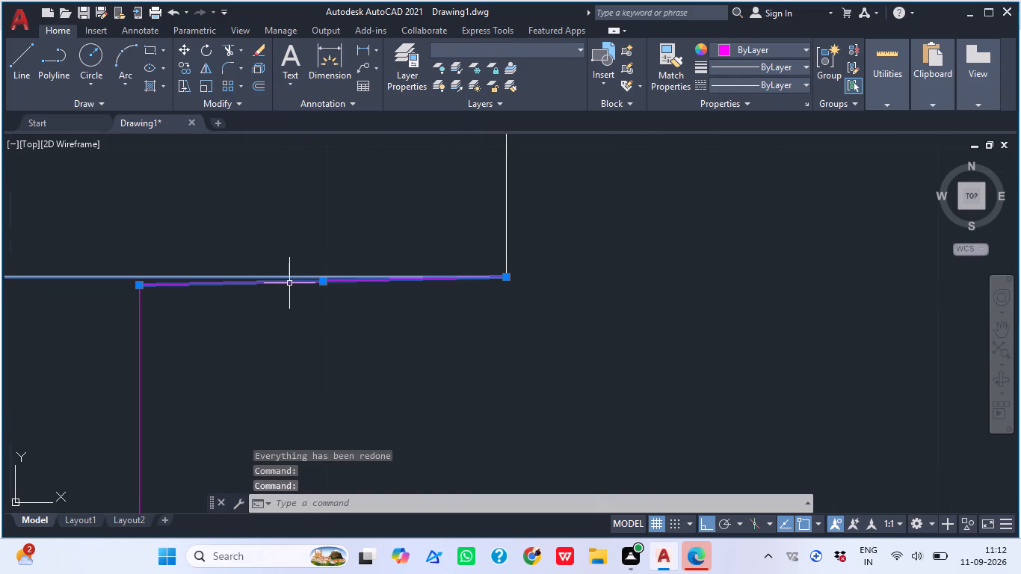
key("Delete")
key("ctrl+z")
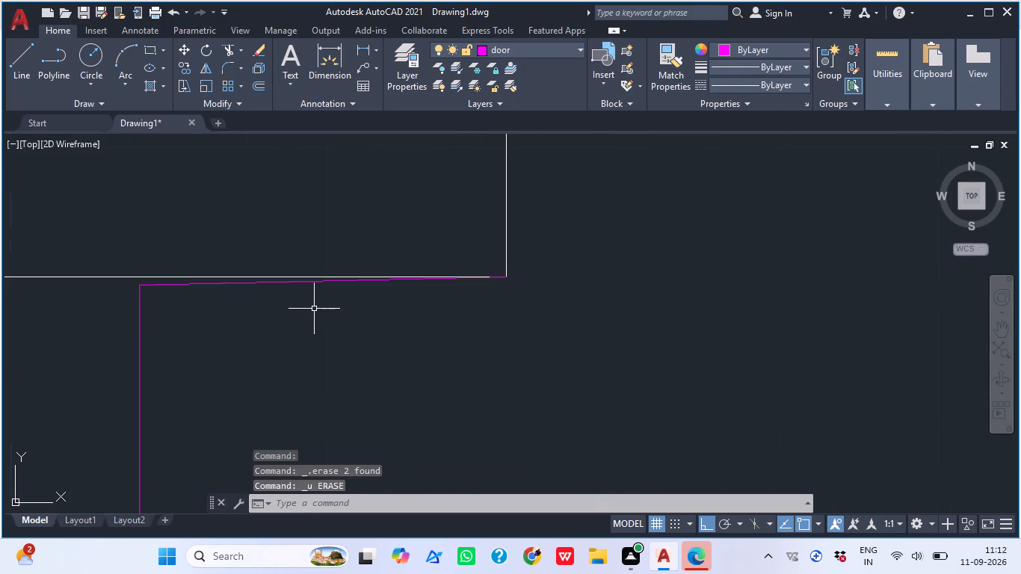
Delete only the slanted 6" magenta line beneath the room's inner wall line.
scroll(294, 297, "up", 3)
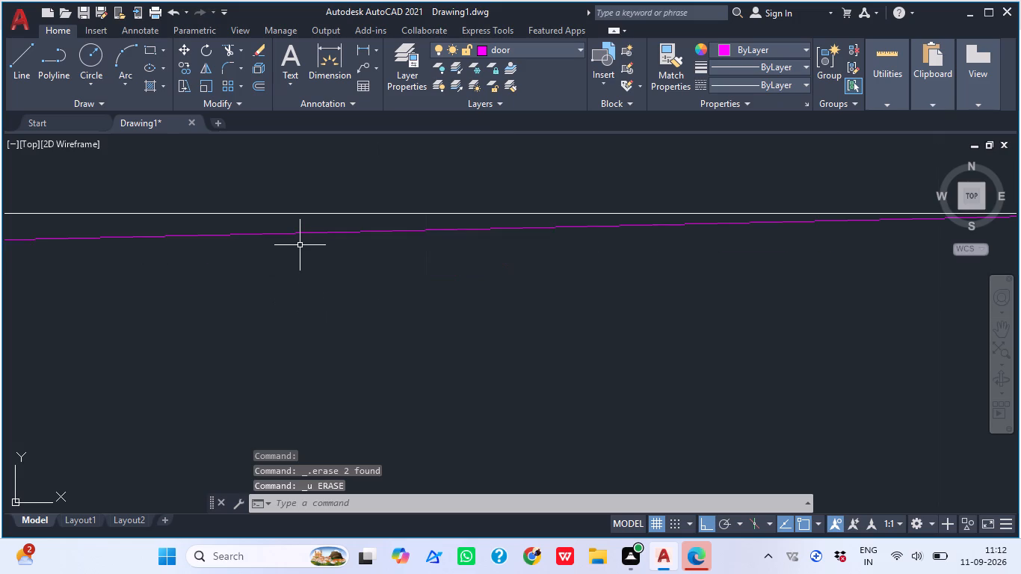
left_click(309, 234)
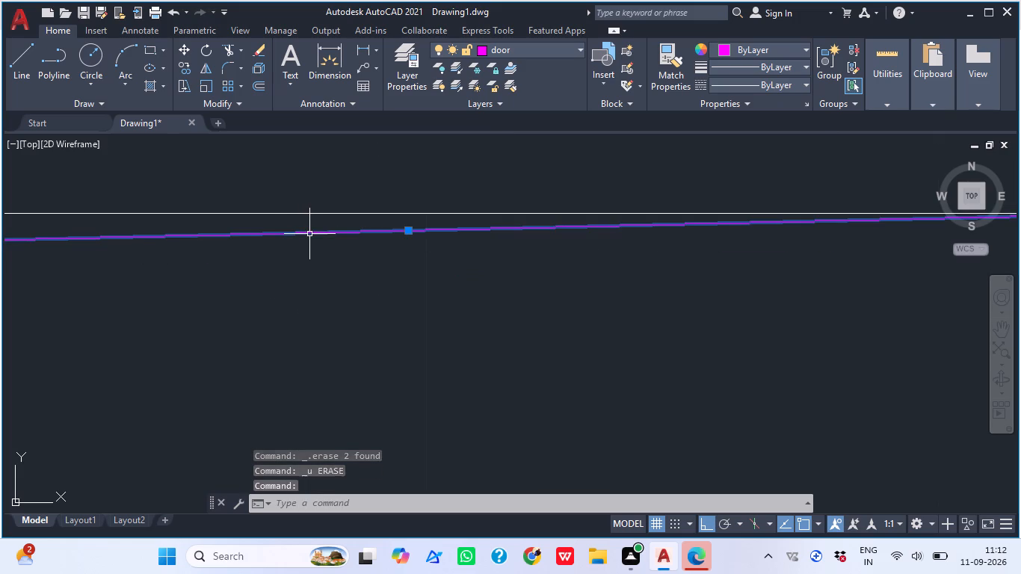
key("Delete")
Extend the magenta jamb line up to the room's inner wall line.
scroll(326, 246, "down", 3)
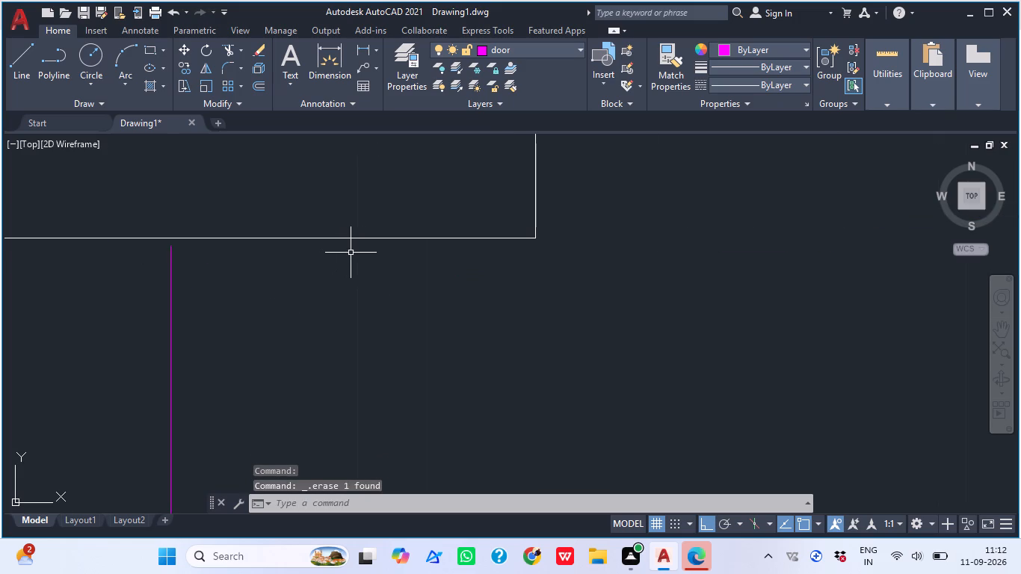
key("e")
key("x")
key("space")
left_click(297, 308)
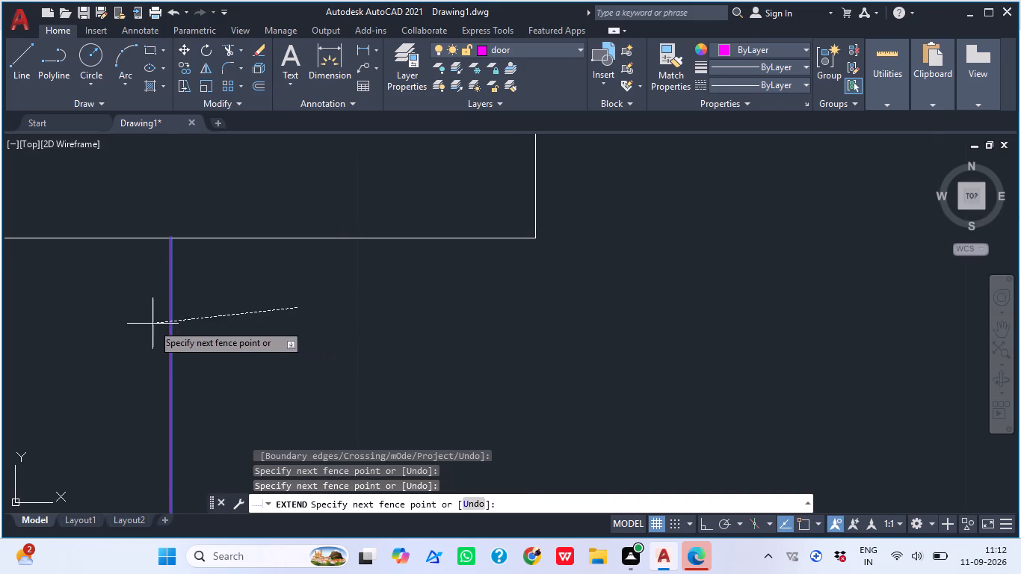
left_click(130, 320)
scroll(223, 345, "down", 3)
key("Escape")
Offset the magenta jamb line below the top strip's leftmost room by 2'6" toward the room's left side to mark the door opening.
type("O")
key("space")
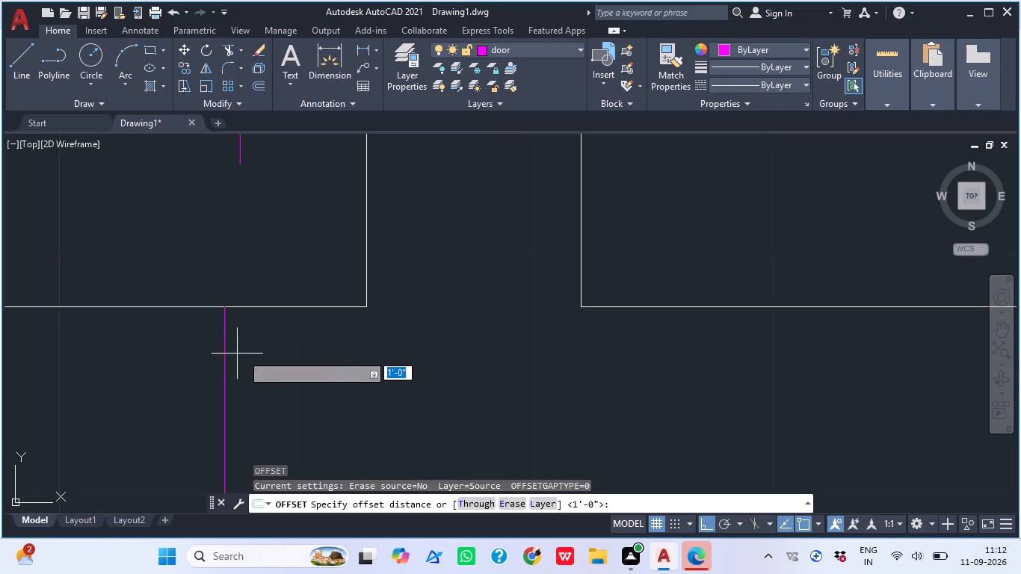
scroll(255, 354, "down", 2)
middle_click_drag(270, 354, 395, 359)
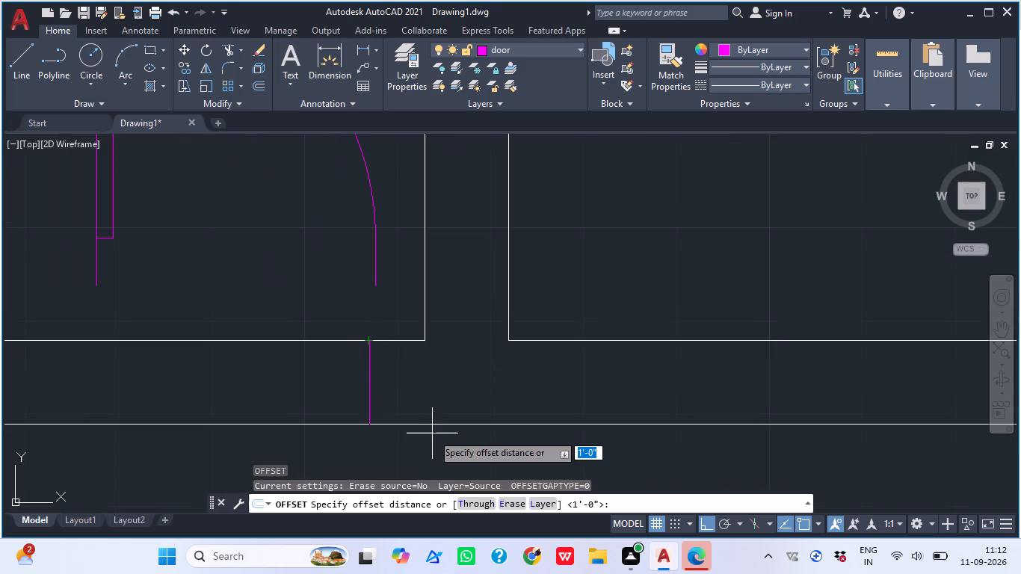
type("2'")
key("7")
key("BackSpace")
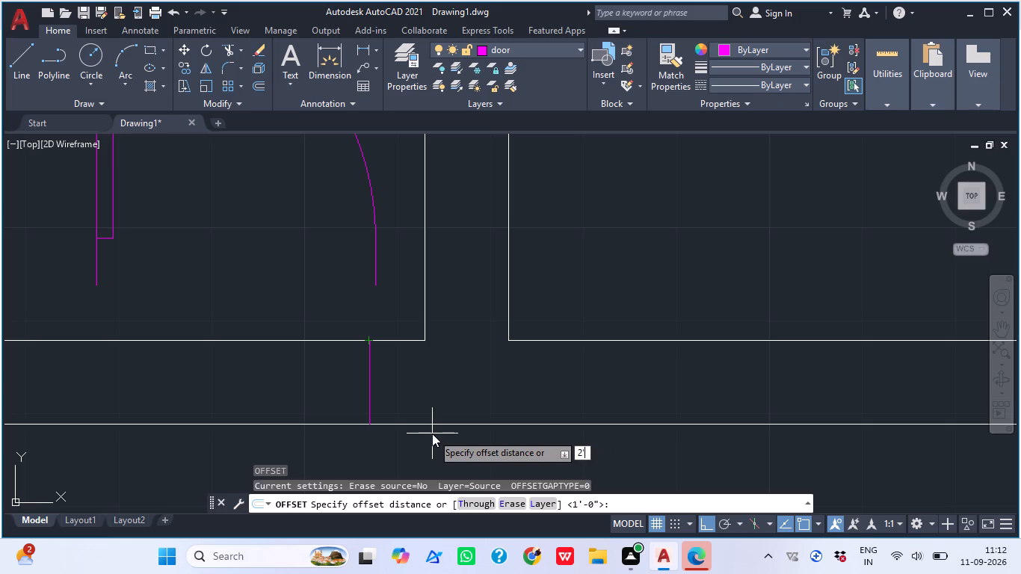
type("6\"")
key("Return")
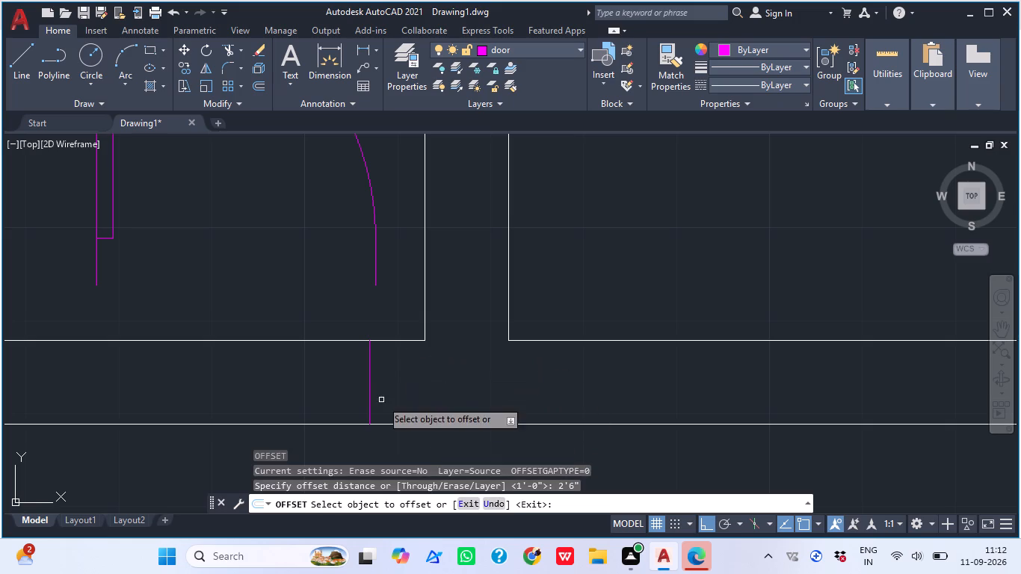
left_click_drag(381, 402, 392, 413)
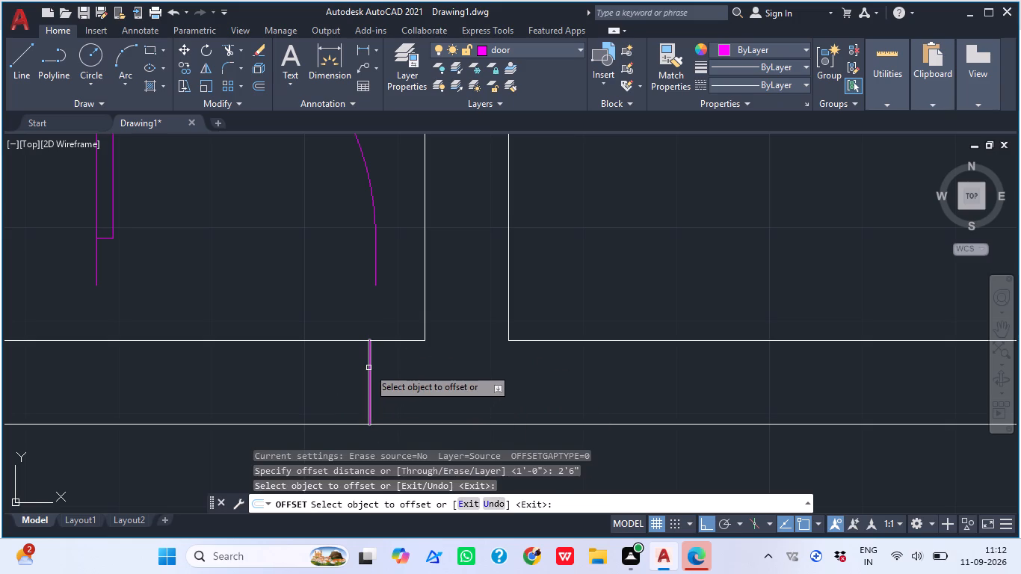
left_click(368, 368)
left_click(176, 378)
middle_click_drag(256, 384, 366, 360)
scroll(366, 360, "down", 1)
key("Escape")
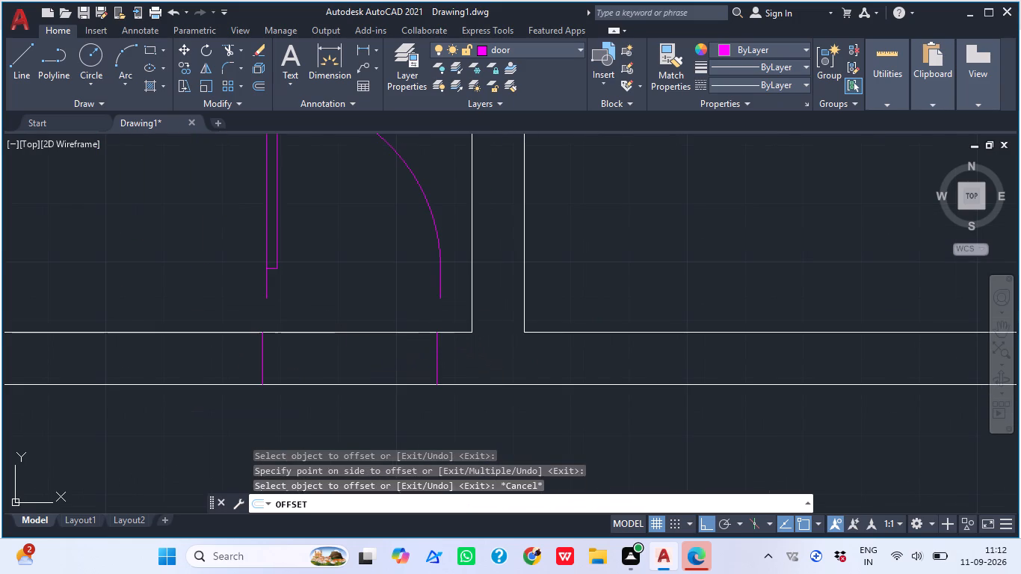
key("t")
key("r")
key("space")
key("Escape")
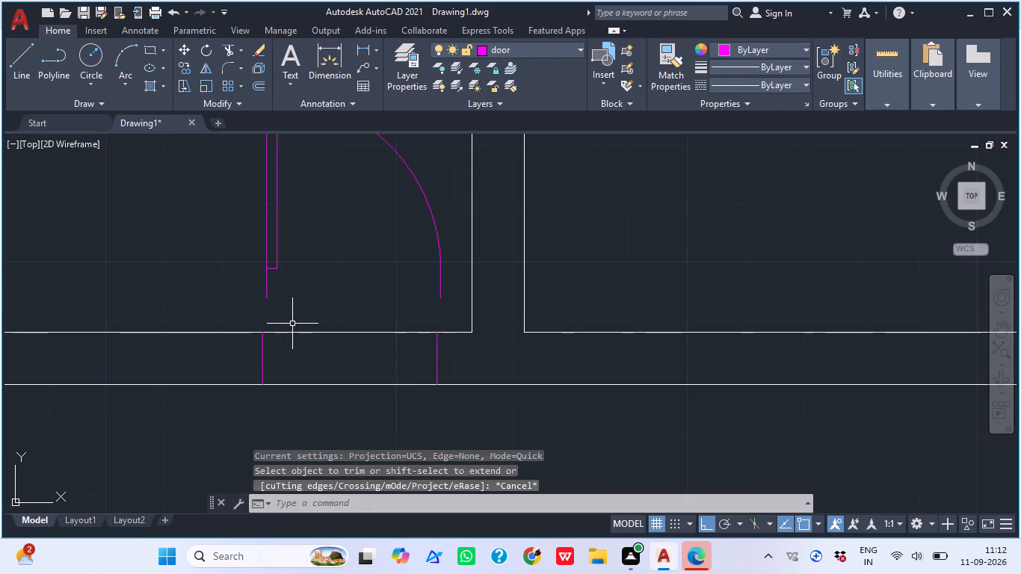
Copy both jamb lines from the leftmost room's lower-right inner corner to the middle room's lower-right inner corner.
left_click(250, 349)
left_click(436, 365)
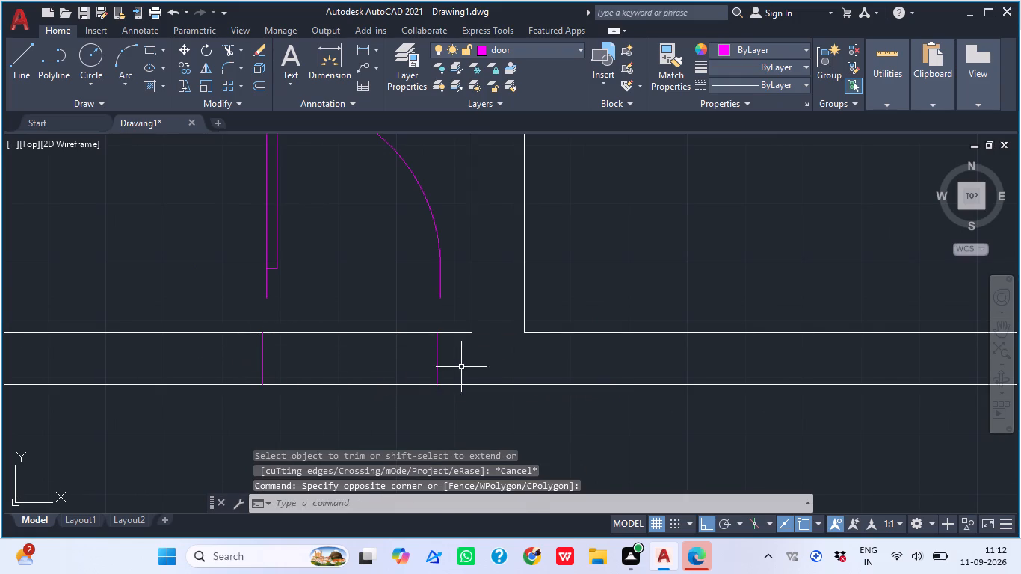
left_click(480, 371)
left_click(199, 353)
key("c")
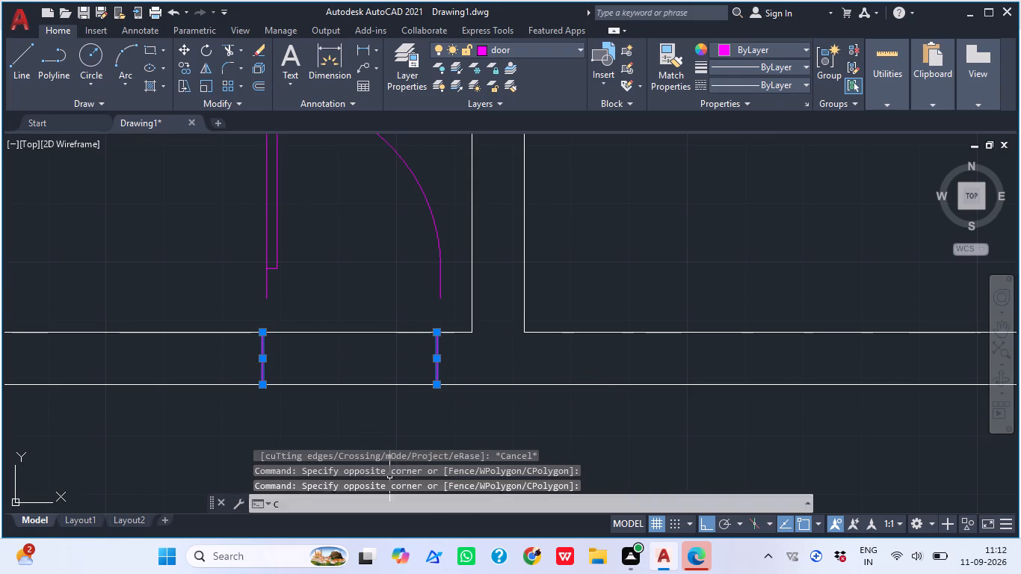
key("o")
key("space")
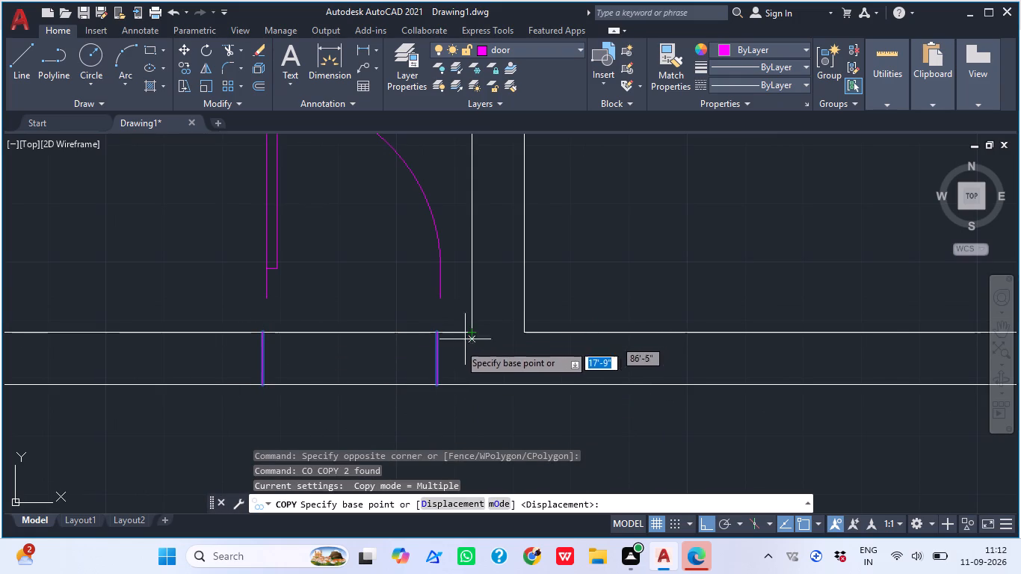
scroll(410, 365, "down", 2)
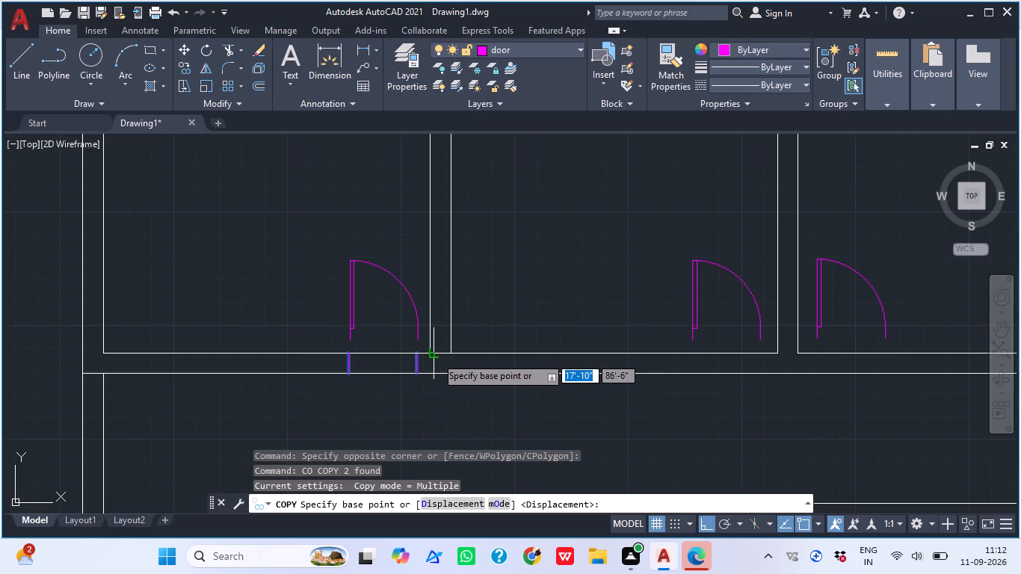
scroll(432, 359, "up", 2)
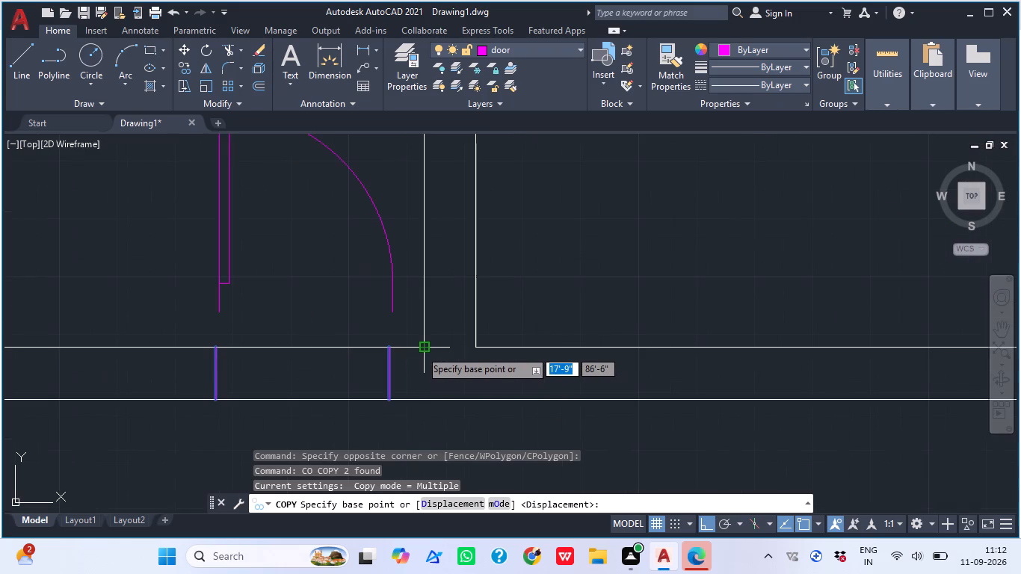
left_click(420, 350)
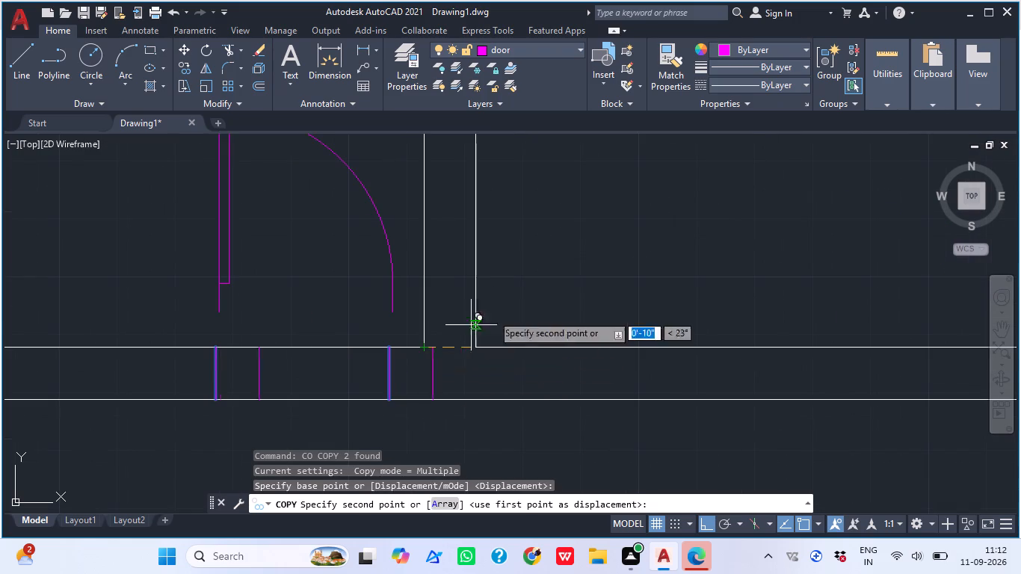
scroll(448, 324, "down", 3)
scroll(694, 369, "up", 2)
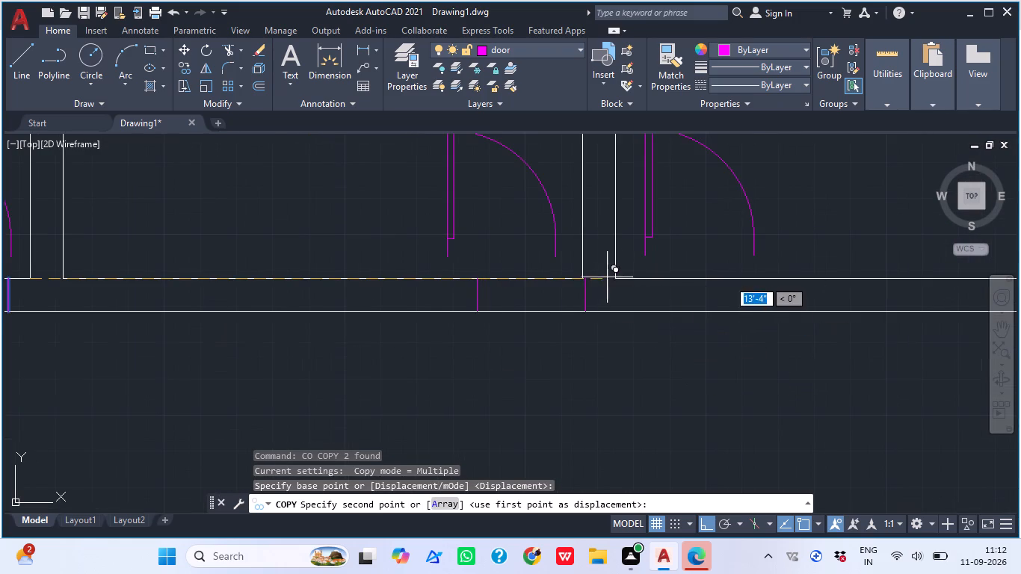
left_click(586, 277)
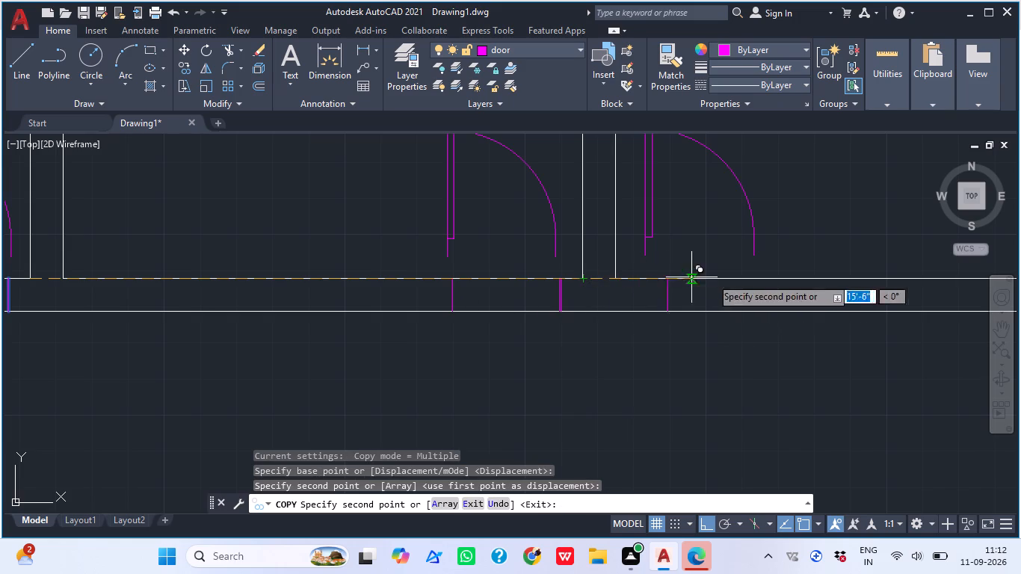
scroll(772, 259, "up", 1)
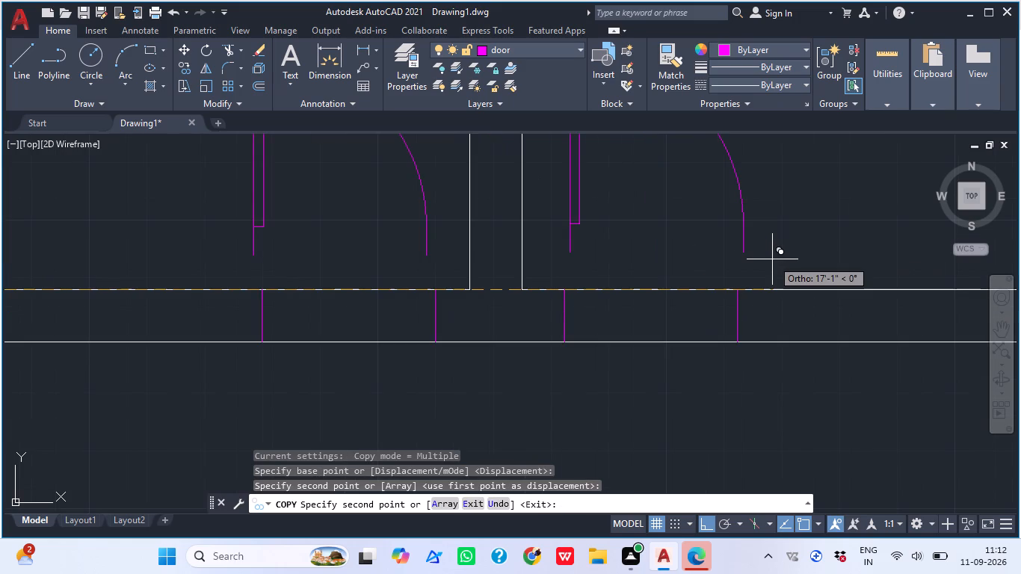
key("Escape")
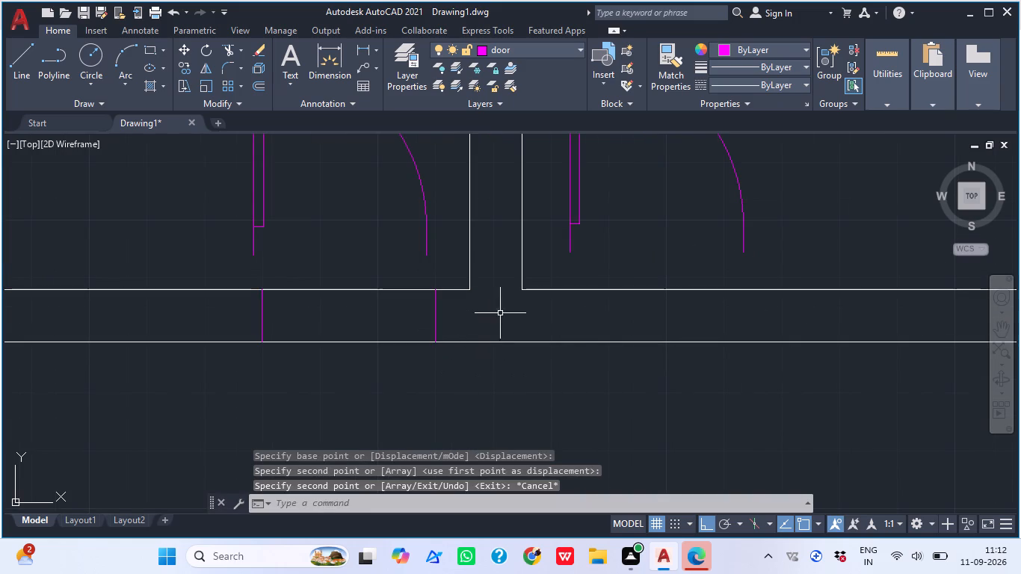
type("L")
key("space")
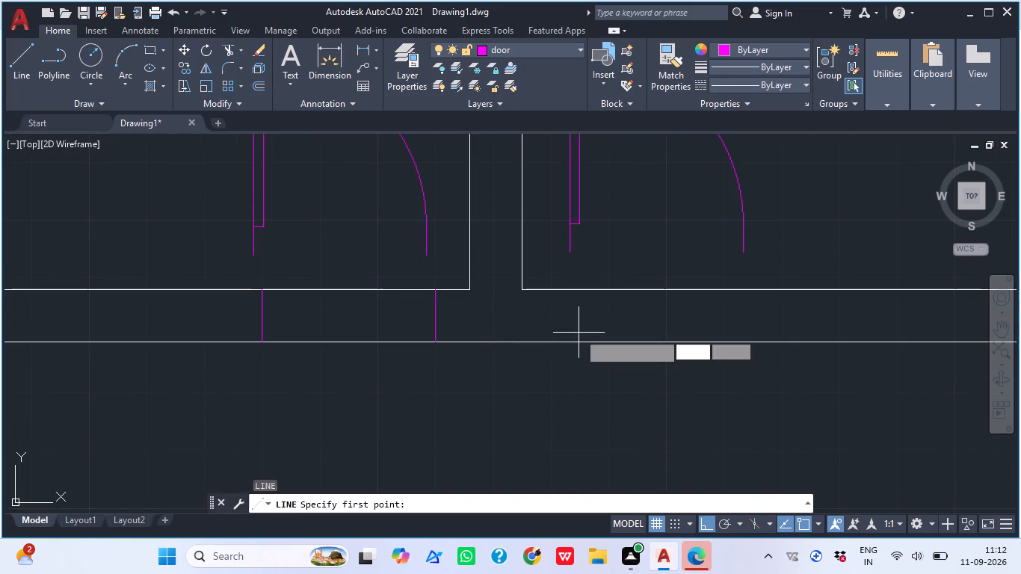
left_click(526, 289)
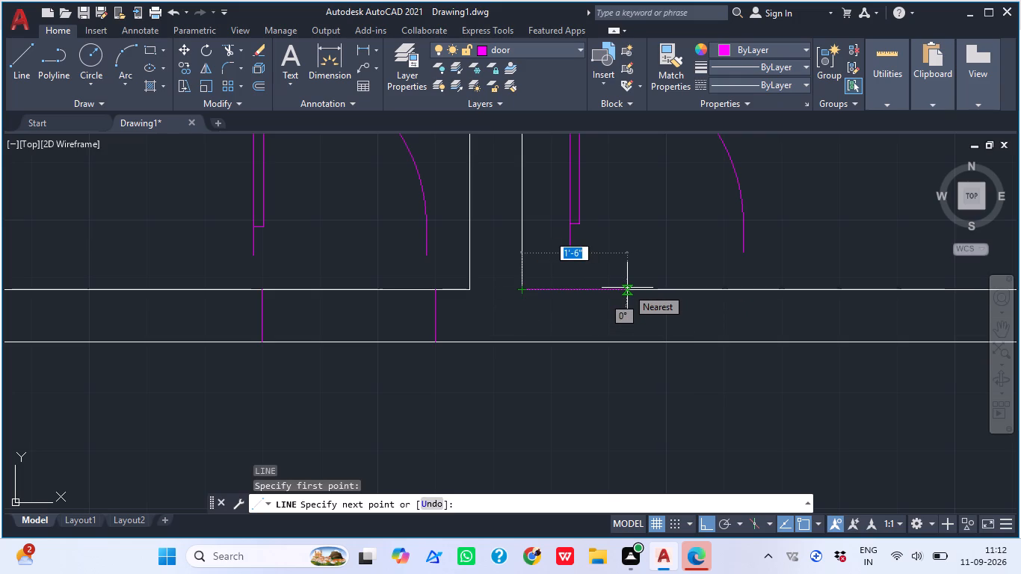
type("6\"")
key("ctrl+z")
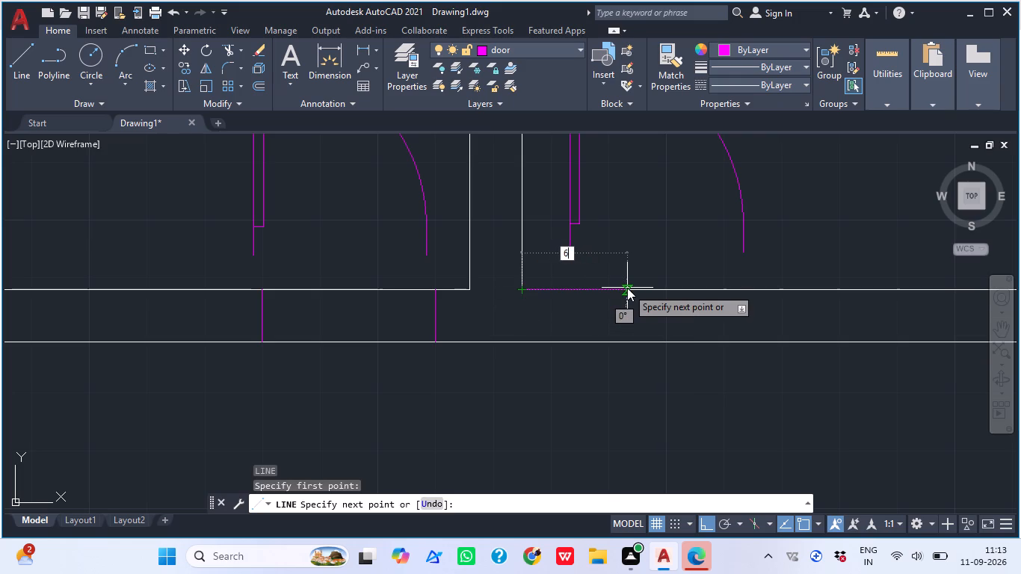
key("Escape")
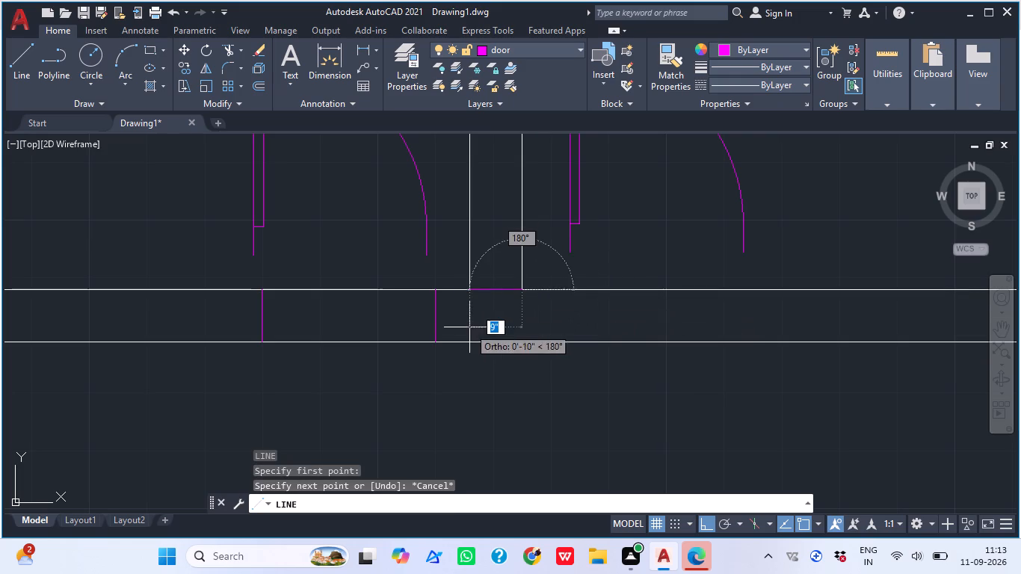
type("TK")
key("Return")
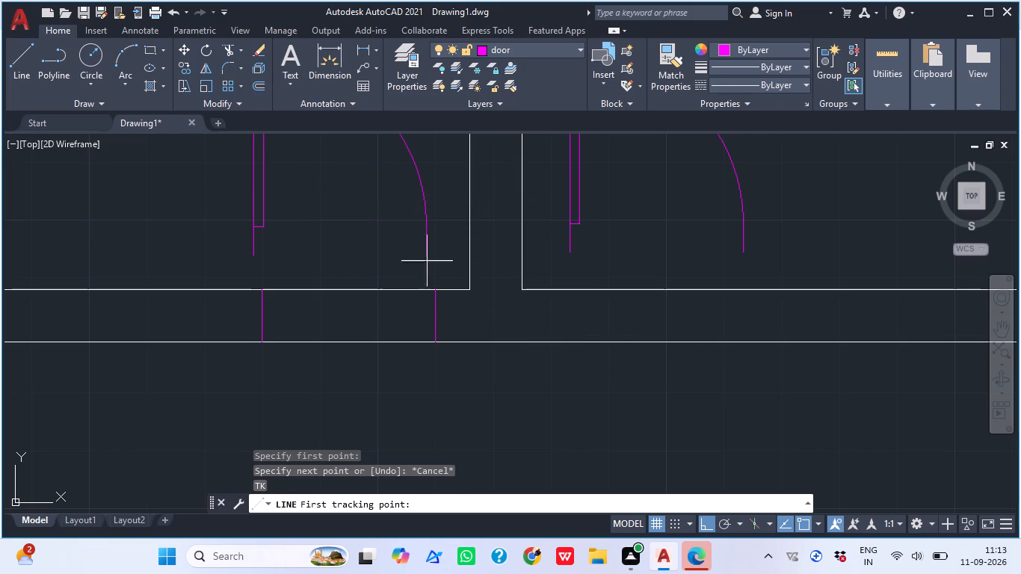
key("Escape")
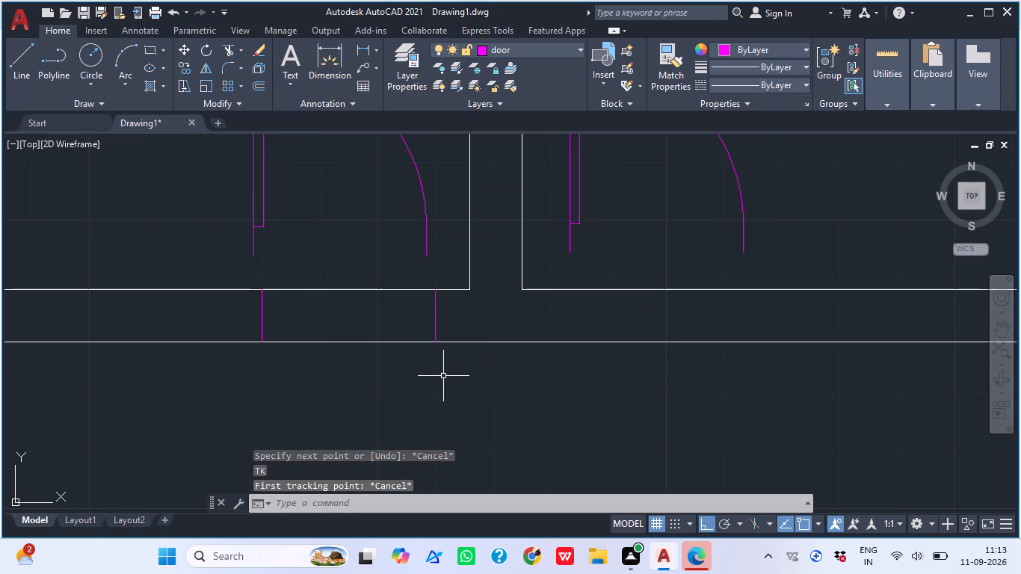
Draw a jamb line across the wall thickness, starting 6" right of the rightmost room's lower-left inner corner by tracking.
key("l")
key("space")
key("t")
key("k")
key("space")
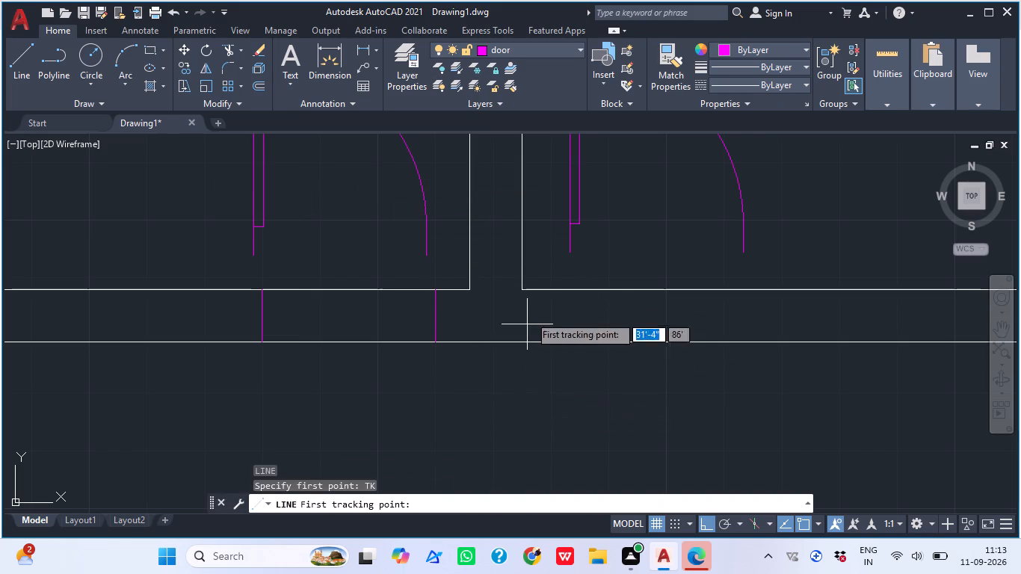
left_click(526, 292)
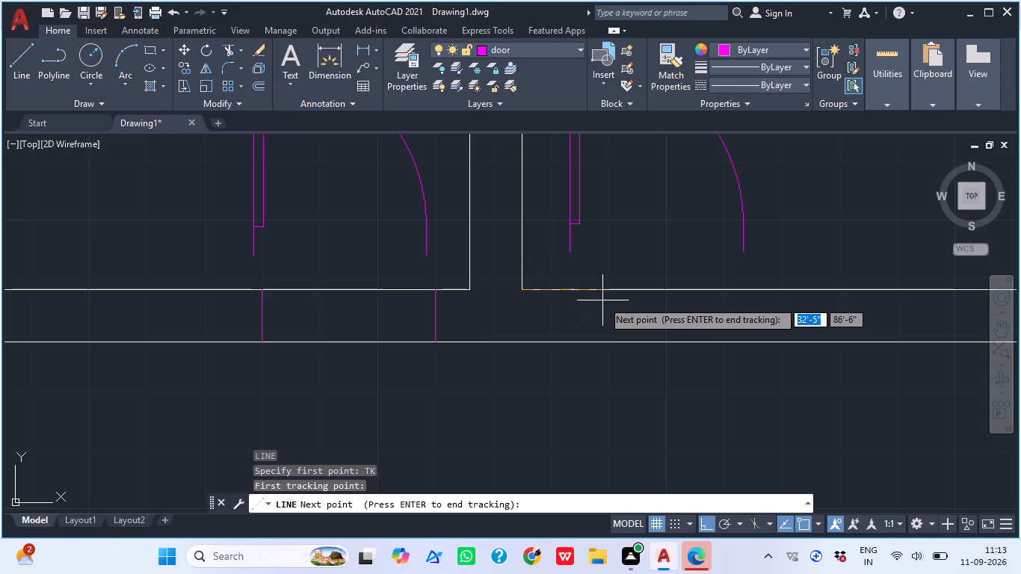
type("6\"")
key("Return")
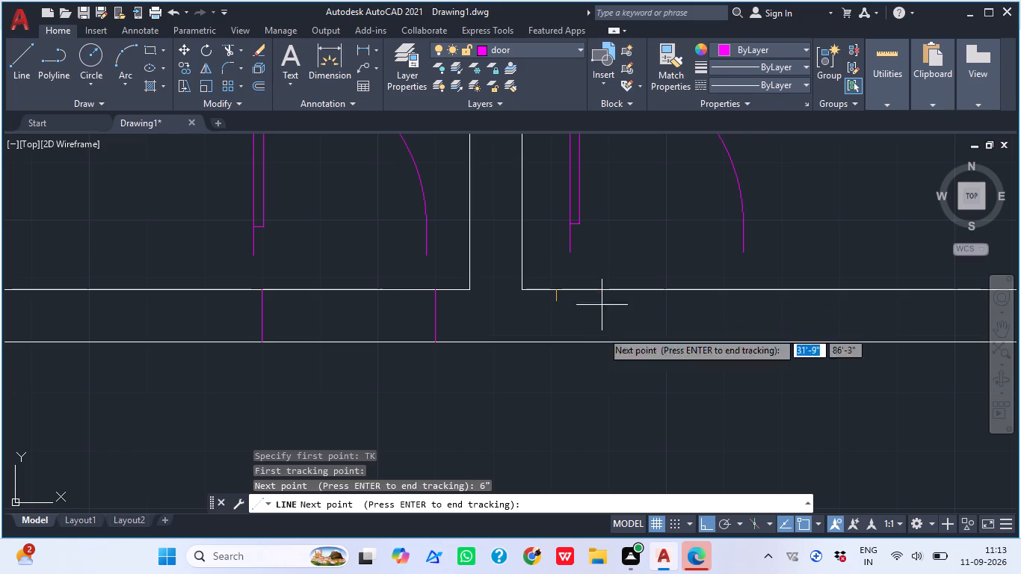
key("Return")
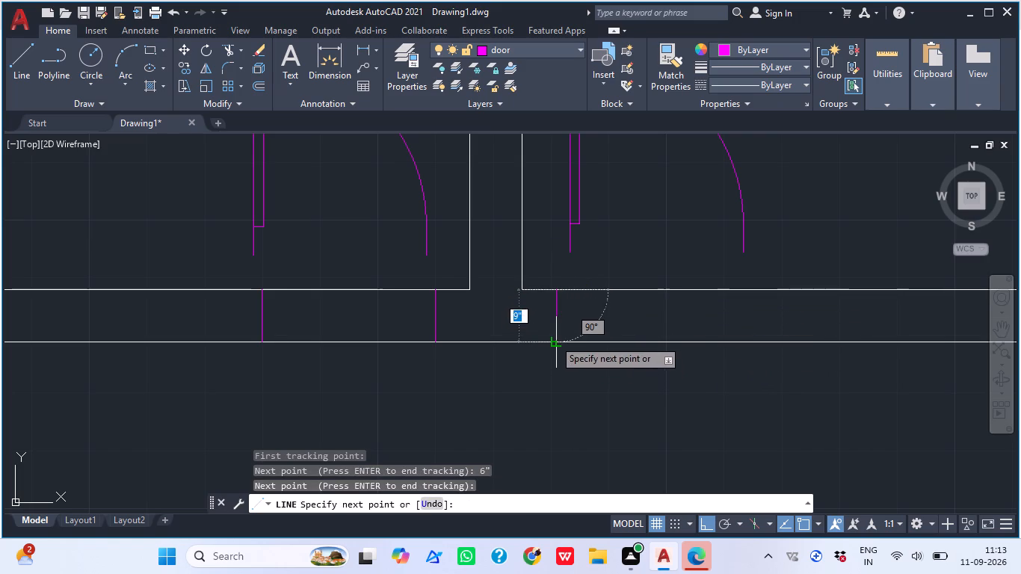
left_click(554, 339)
key("Escape")
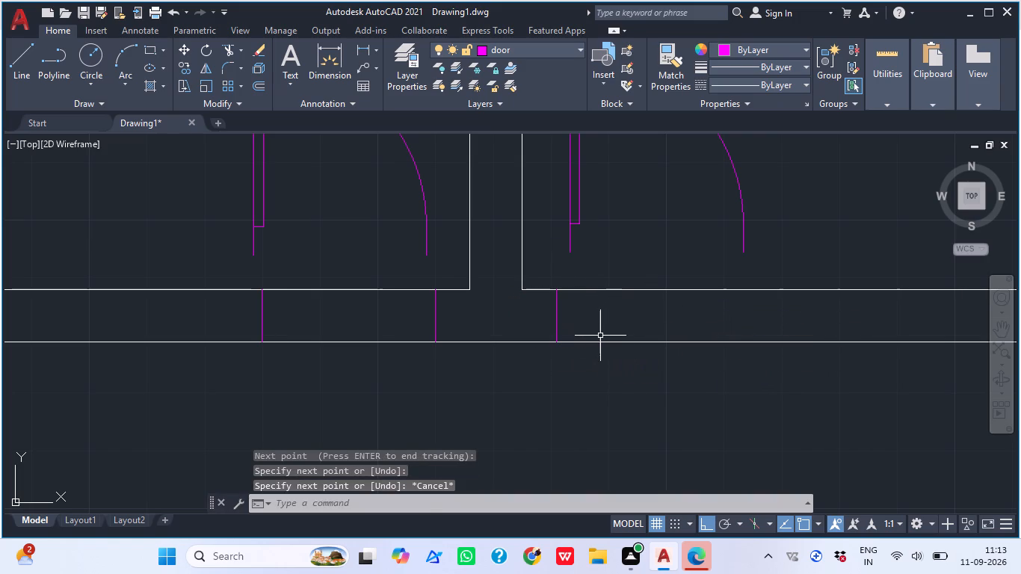
Offset the rightmost room's new jamb line 2'6" to the right to mark the other side of the door opening.
key("o")
key("space")
type("2'6\"")
key("Return")
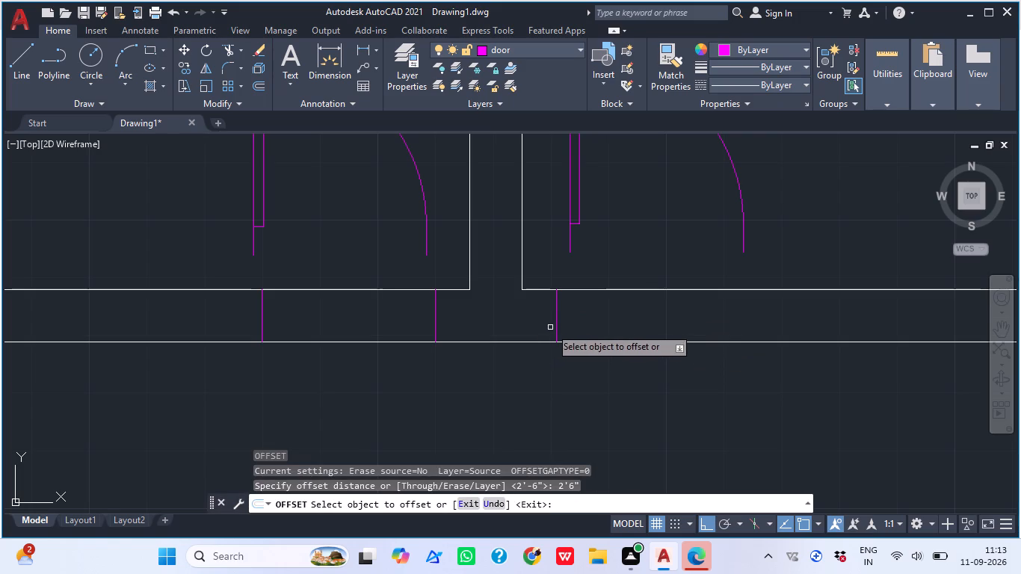
left_click(557, 320)
left_click(658, 330)
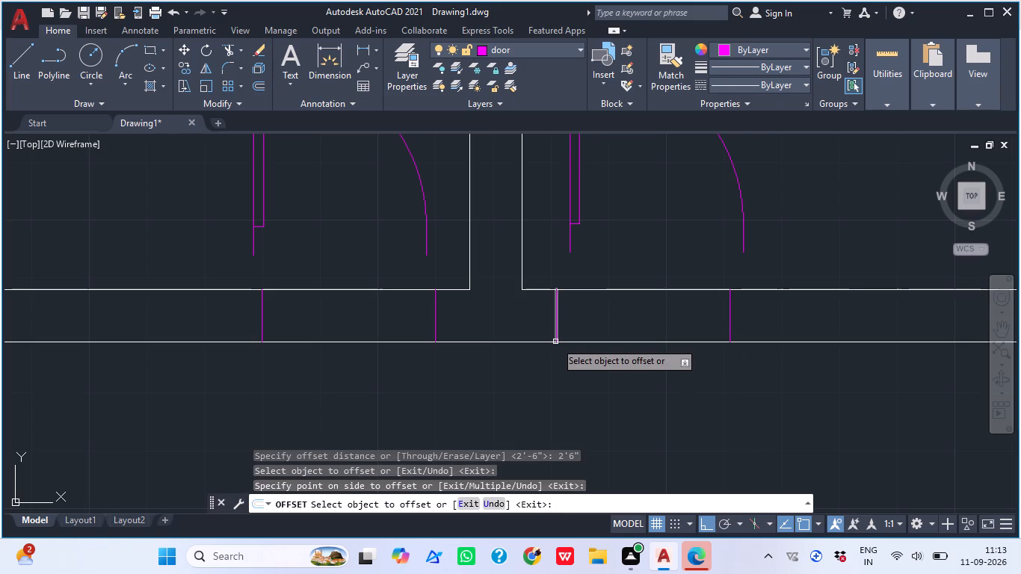
scroll(556, 290, "down", 2)
key("t")
key("space")
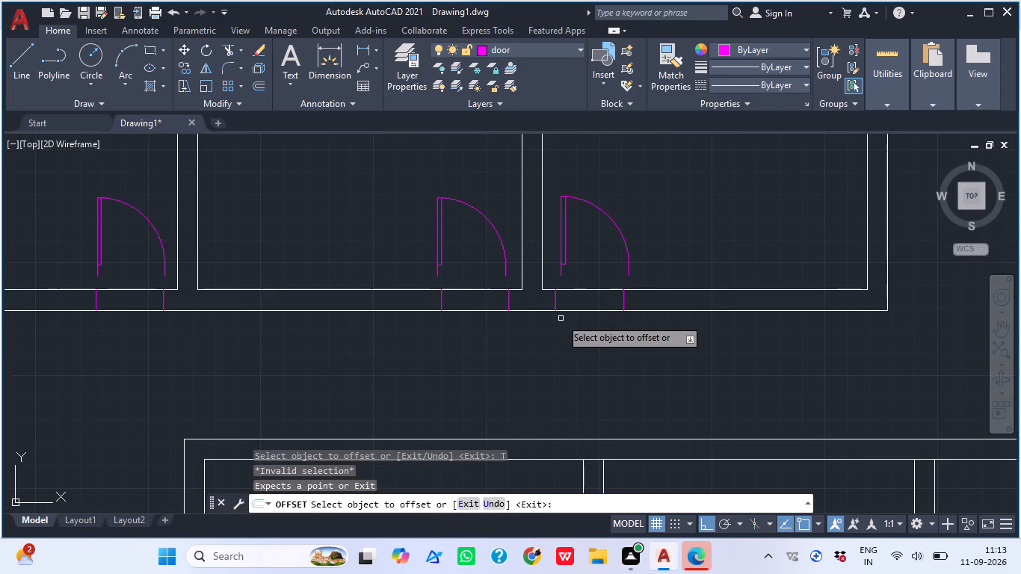
key("Escape")
key("Escape")
Trim both wall lines between the jamb pairs at all three door openings along the top strip's lower wall.
type("TR")
key("space")
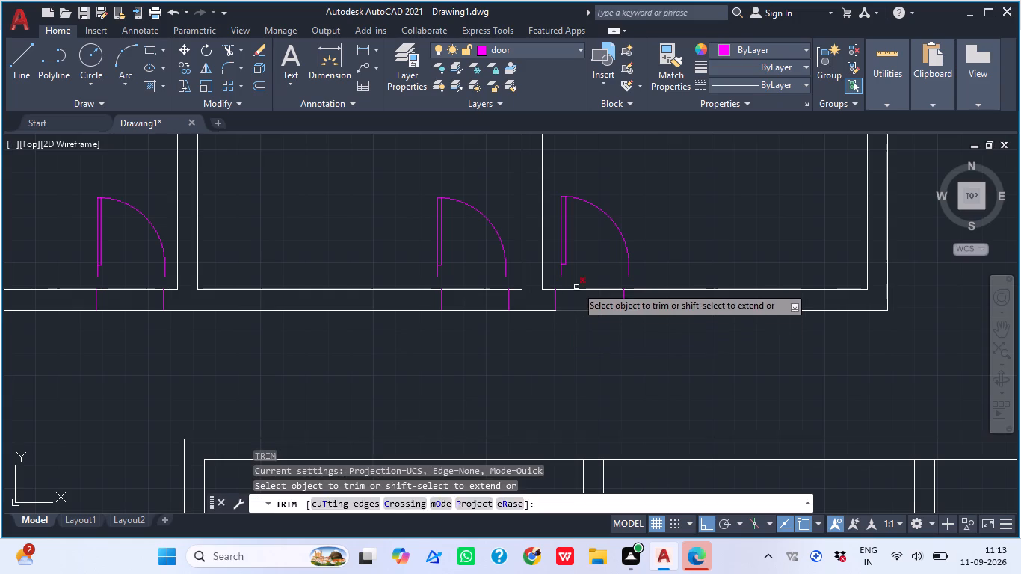
left_click(576, 266)
left_click(590, 328)
left_click(478, 281)
left_click(487, 345)
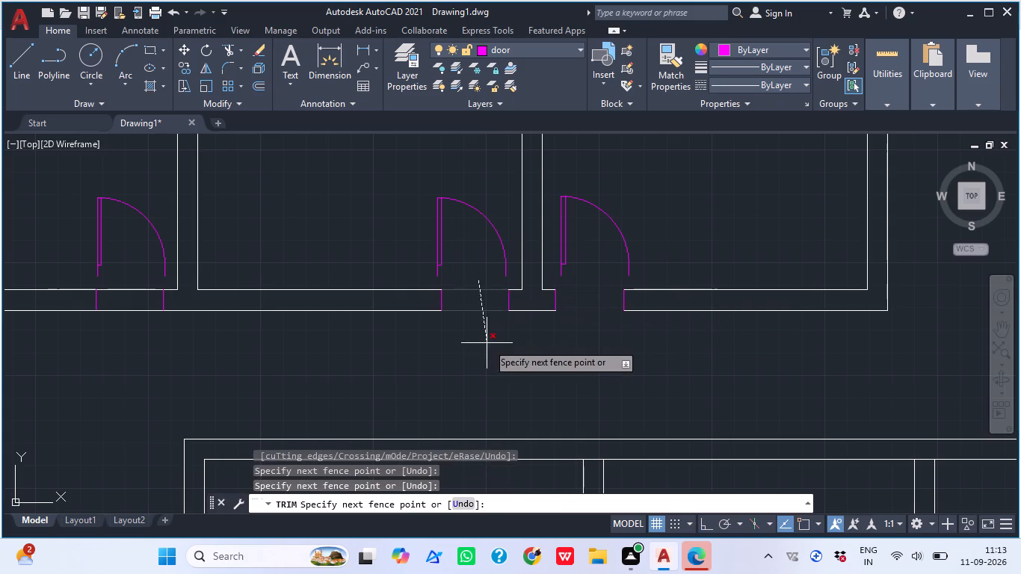
left_click(126, 276)
left_click(131, 323)
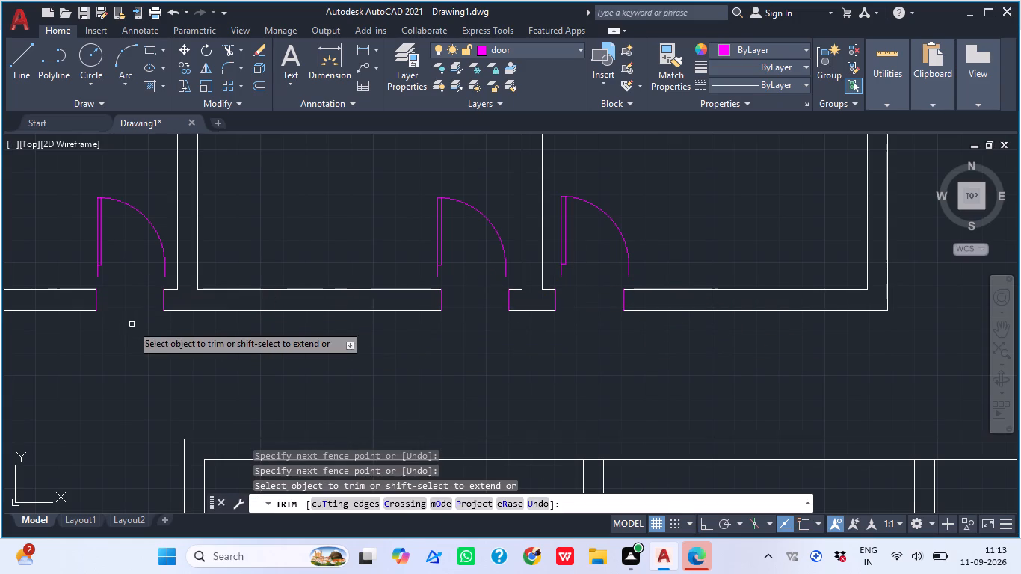
key("grave")
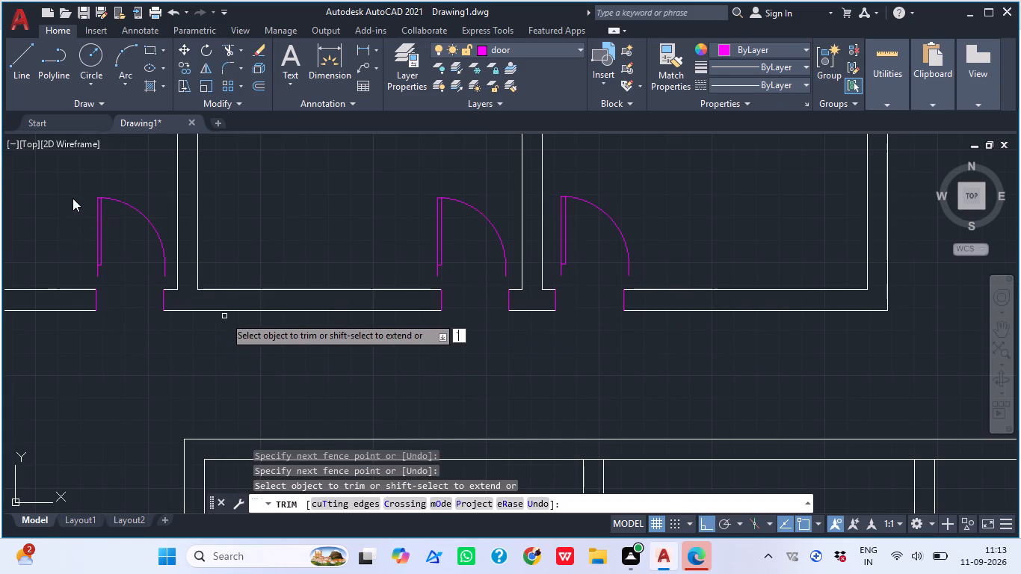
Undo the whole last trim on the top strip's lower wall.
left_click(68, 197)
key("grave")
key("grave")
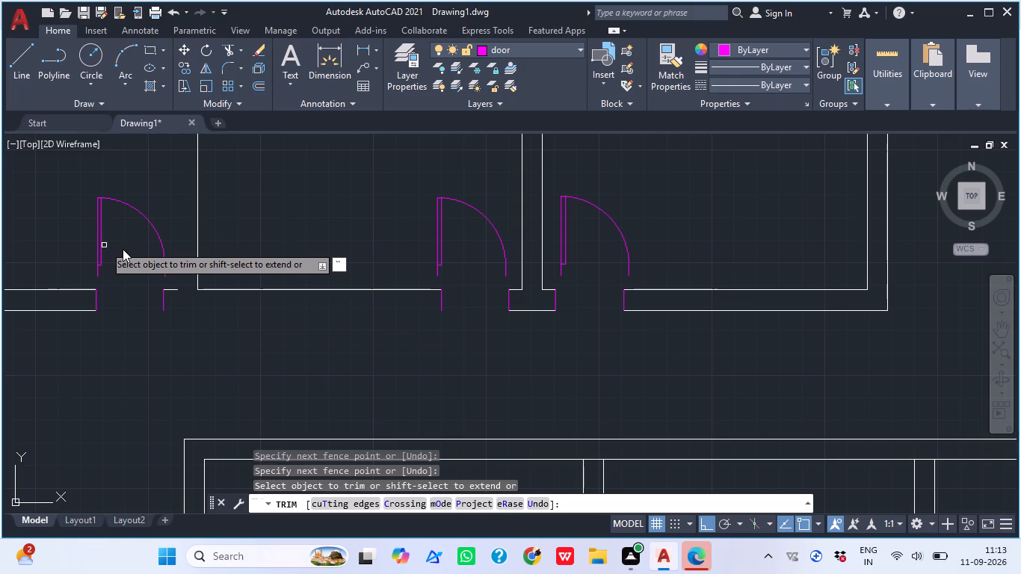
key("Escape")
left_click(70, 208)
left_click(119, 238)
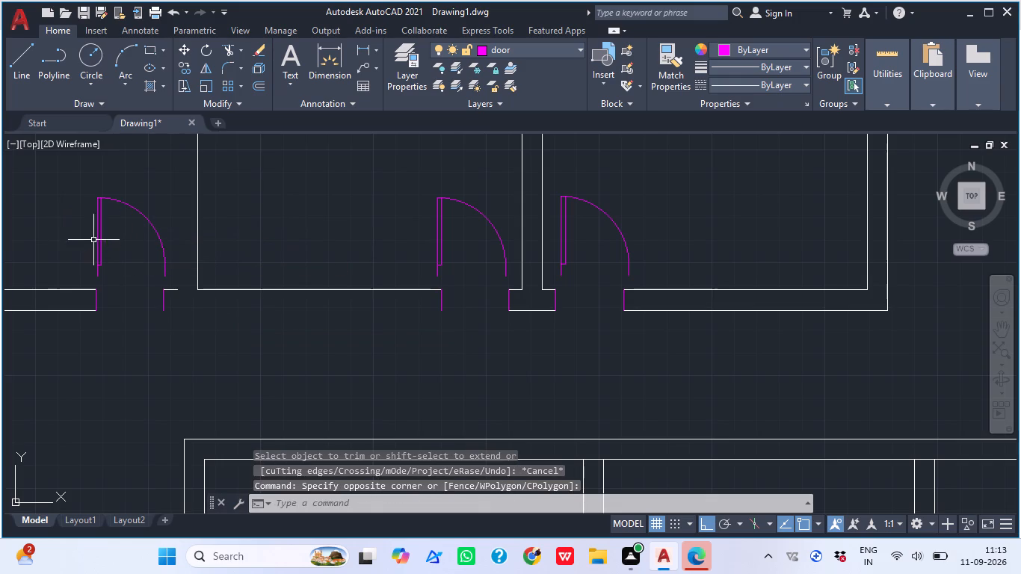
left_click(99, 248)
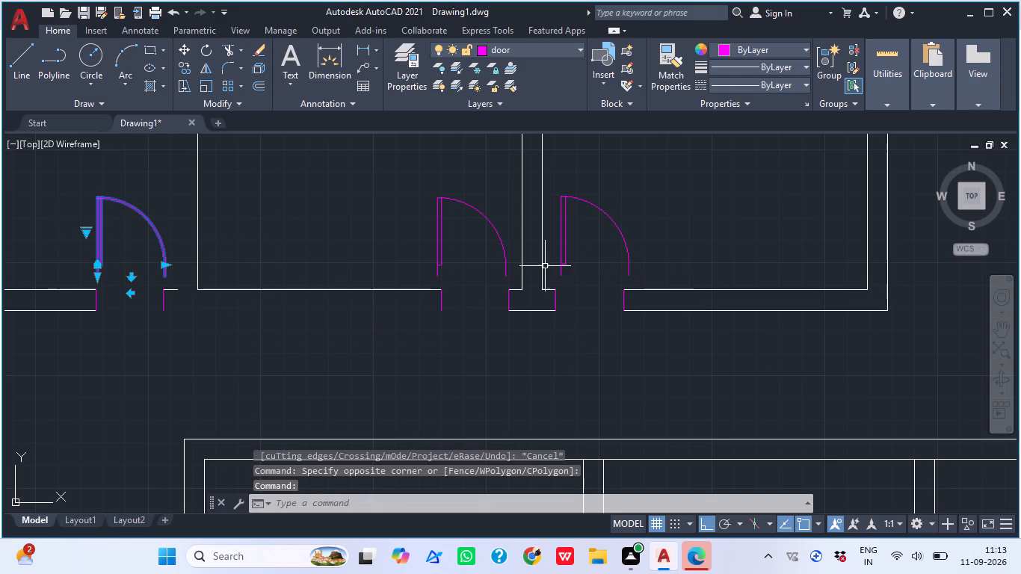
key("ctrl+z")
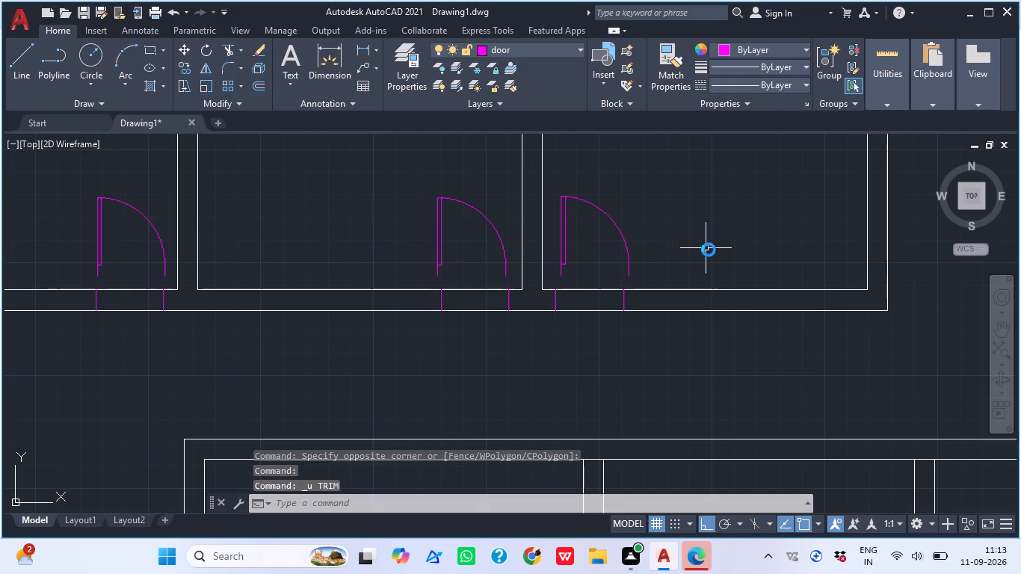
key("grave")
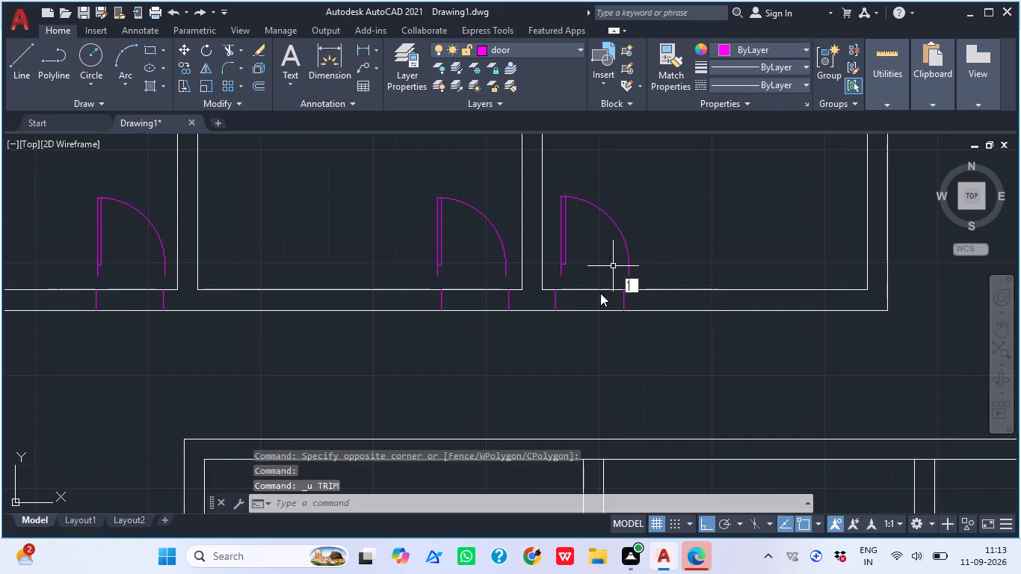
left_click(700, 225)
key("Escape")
Trim both wall lines between the jamb pairs at all three door openings in the top strip's lower wall.
key("t")
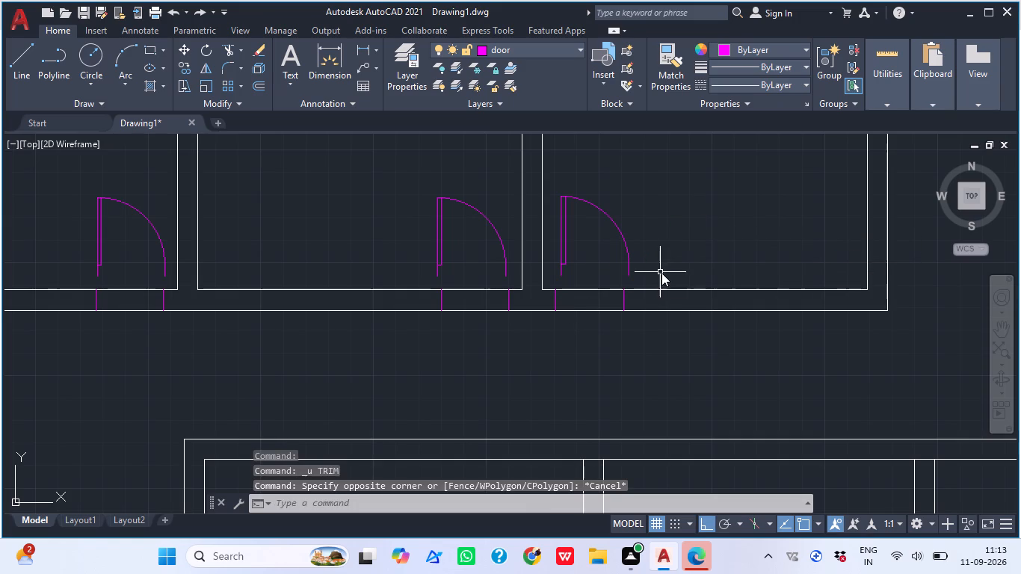
key("r")
key("space")
left_click(588, 287)
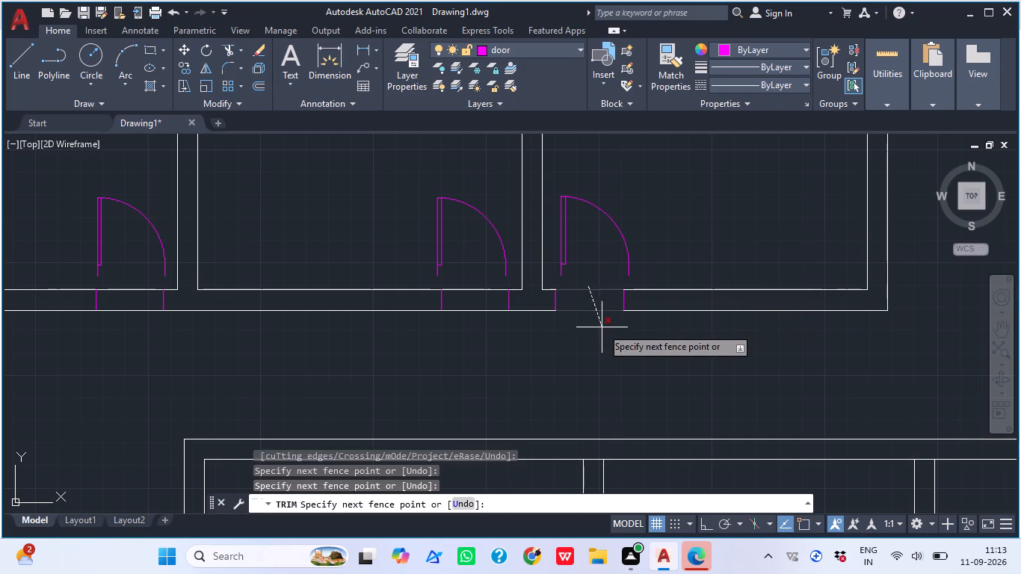
left_click(602, 327)
left_click(469, 277)
left_click(483, 330)
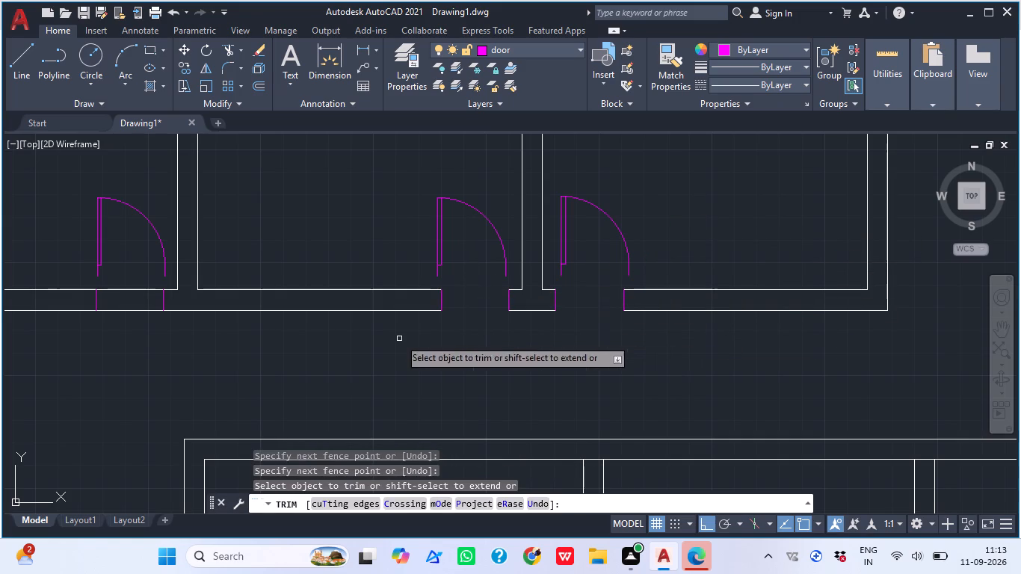
left_click(135, 278)
left_click(131, 327)
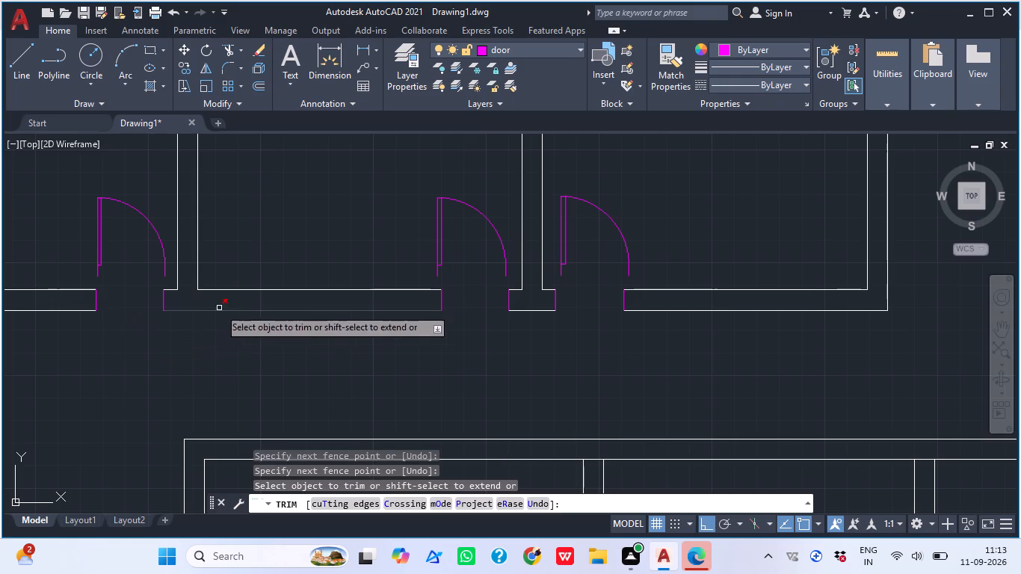
key("Escape")
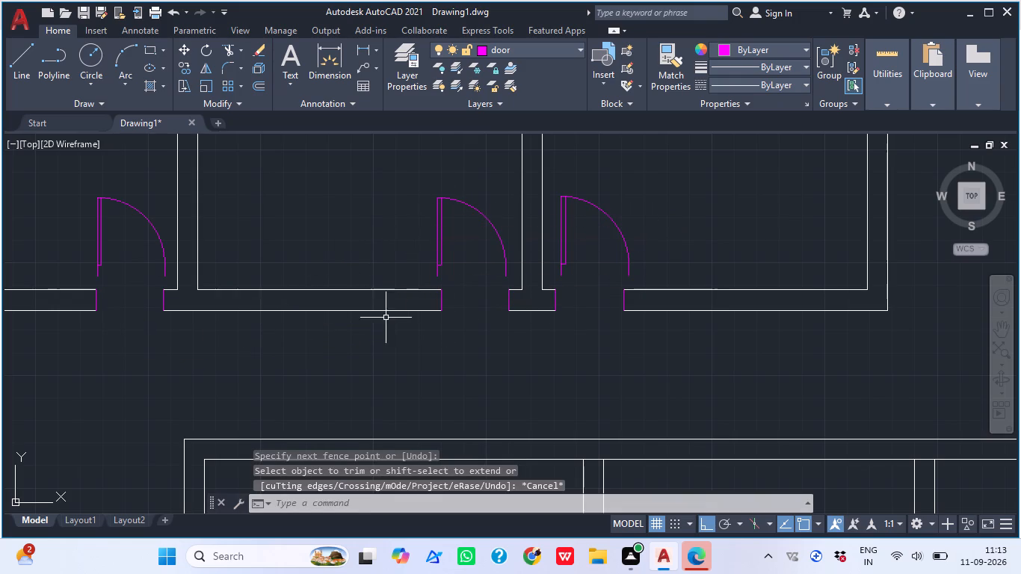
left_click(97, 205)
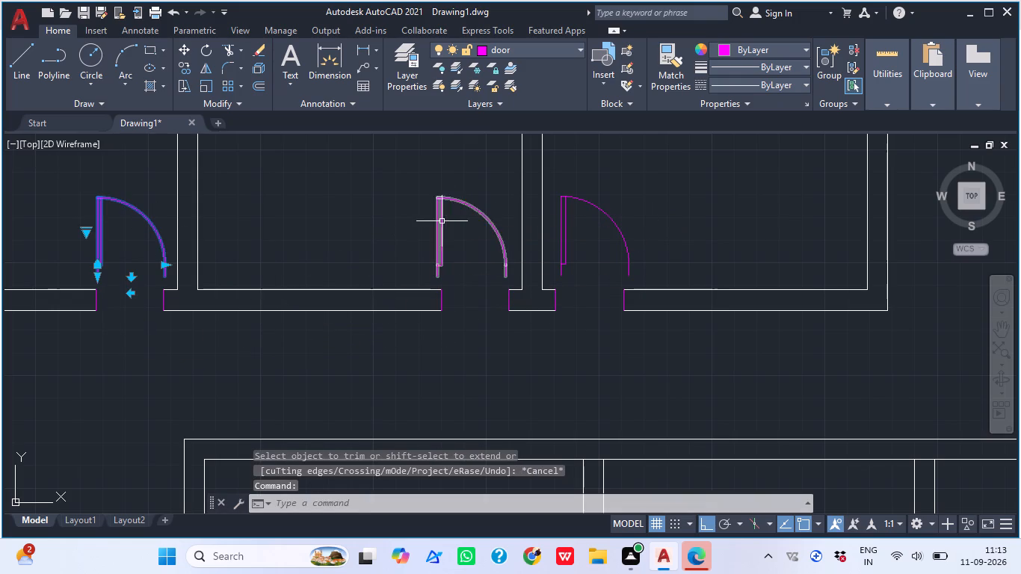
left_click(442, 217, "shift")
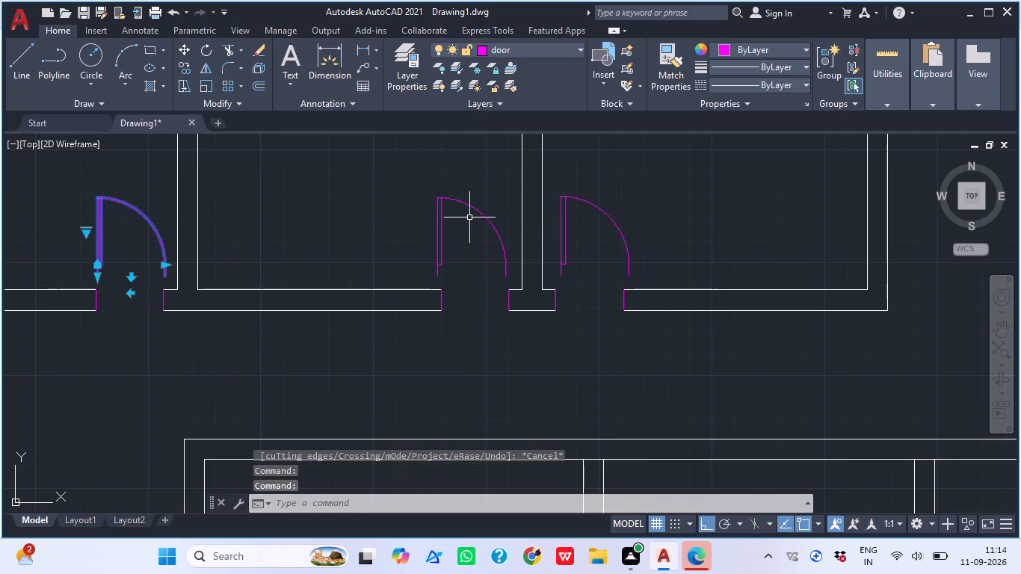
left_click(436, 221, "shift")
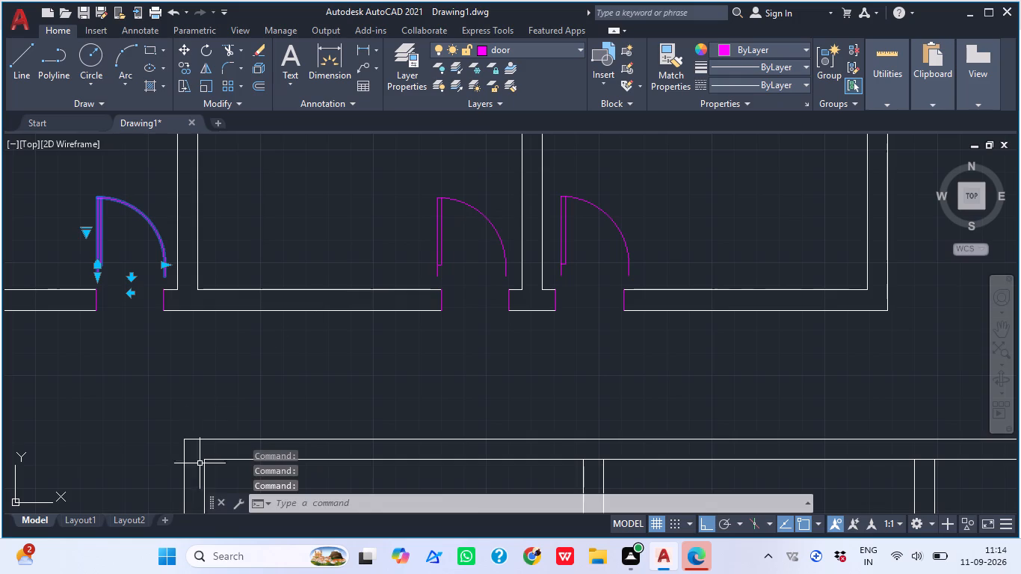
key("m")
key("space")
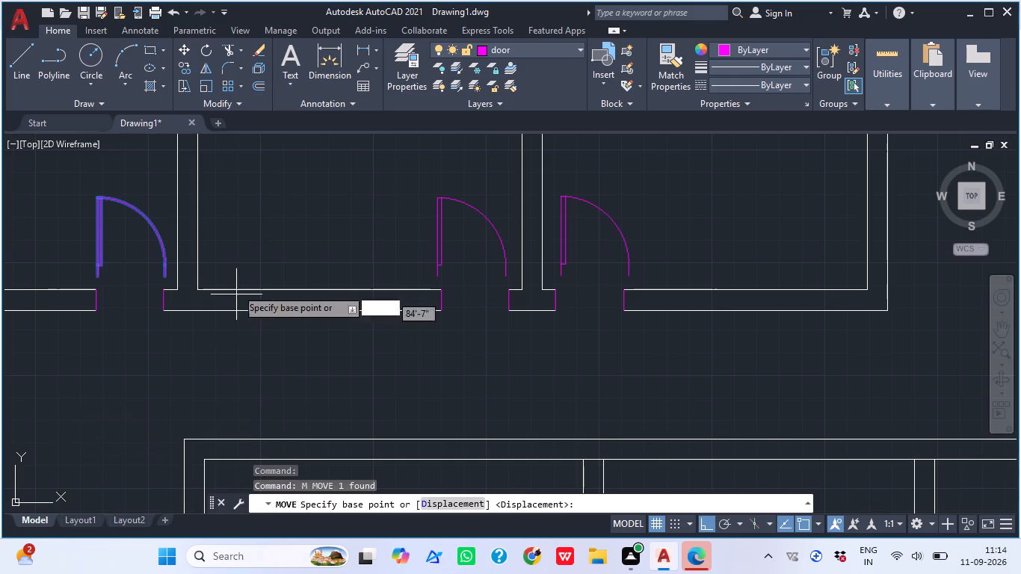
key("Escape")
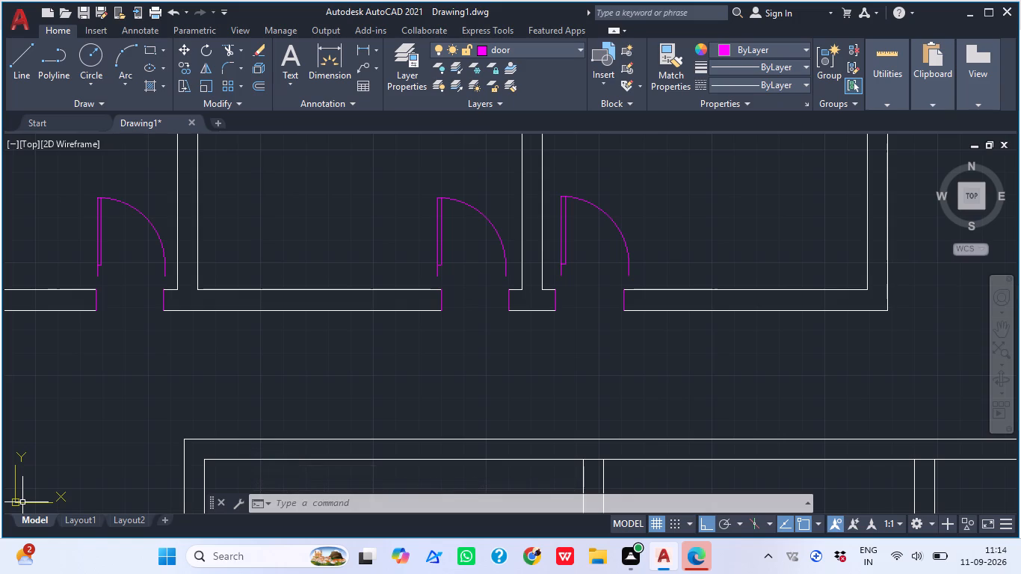
Move the leftmost room's door block from its lower hinge-side endpoint to the lower end of its opening's left jamb.
left_click(101, 244)
key("m")
key("space")
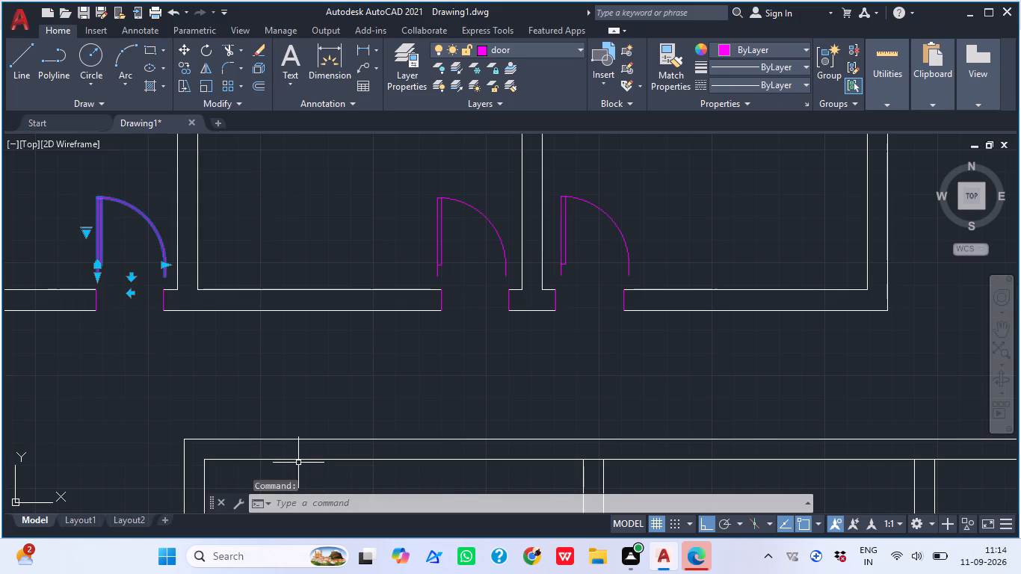
scroll(102, 291, "up", 3)
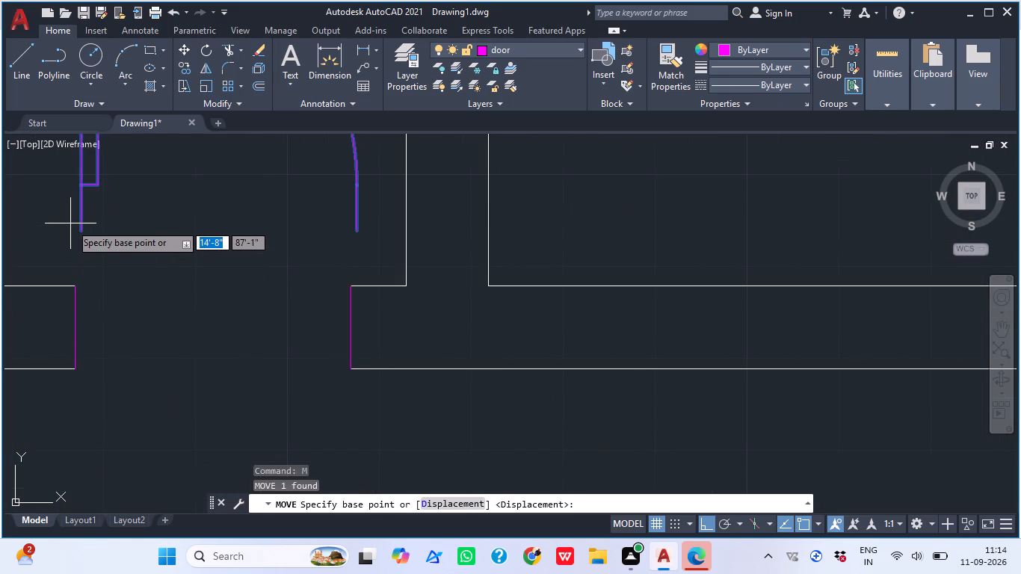
left_click(78, 233)
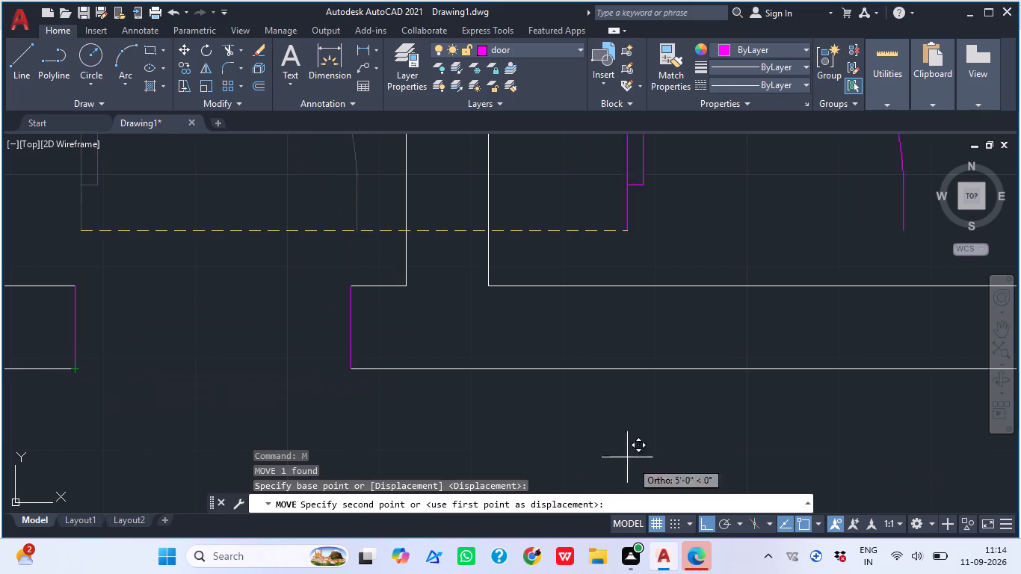
scroll(58, 332, "up", 3)
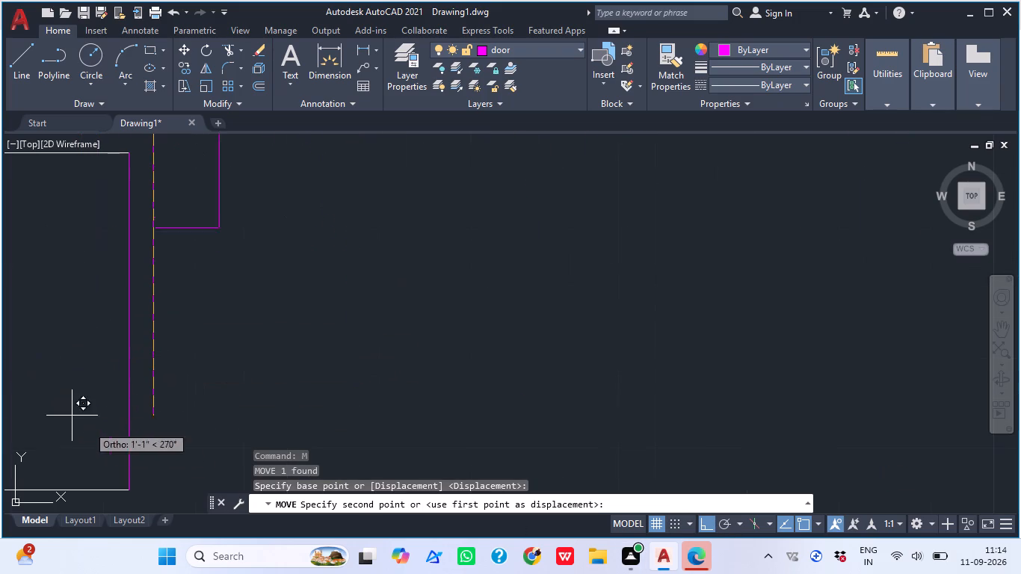
left_click(130, 492)
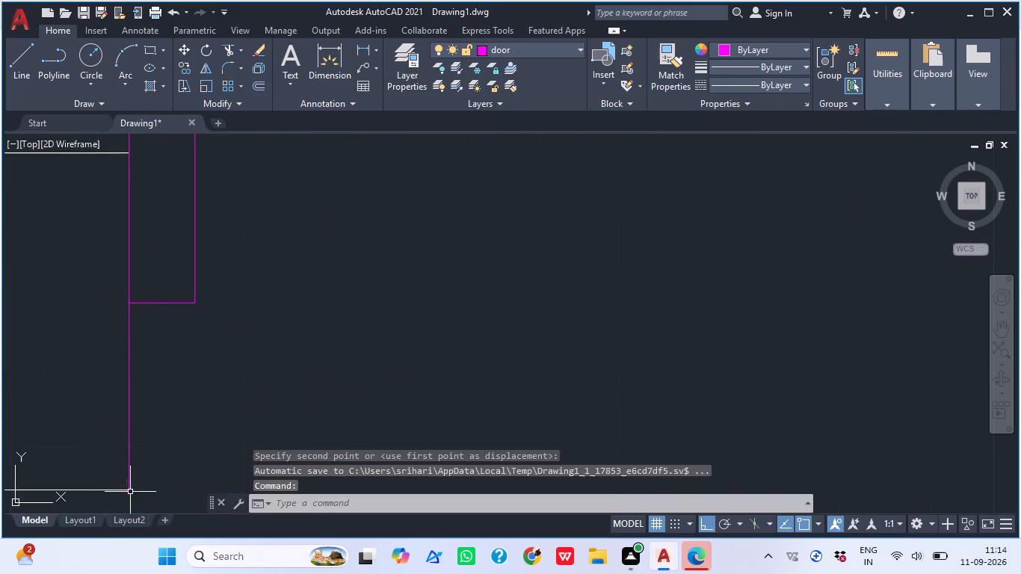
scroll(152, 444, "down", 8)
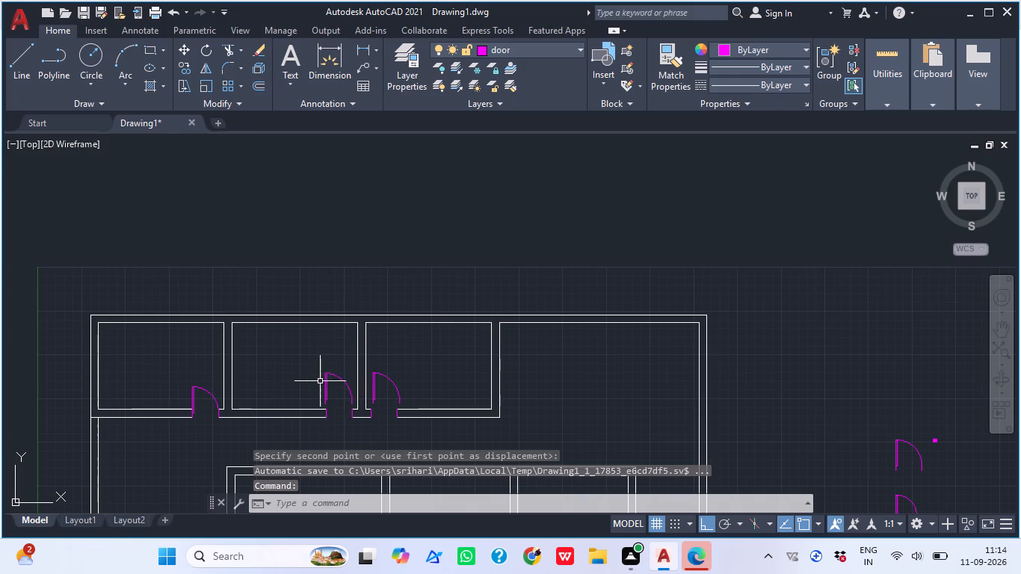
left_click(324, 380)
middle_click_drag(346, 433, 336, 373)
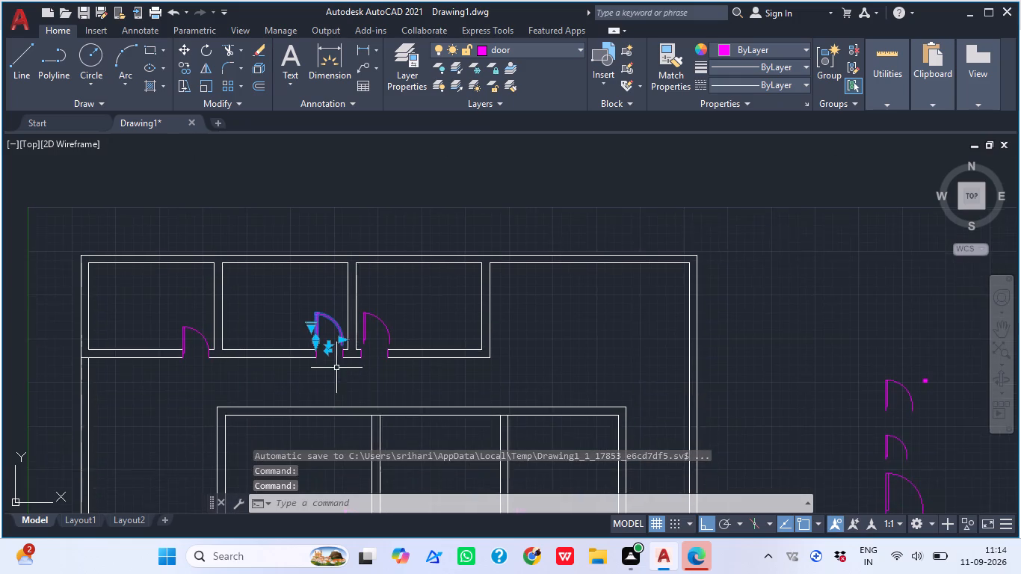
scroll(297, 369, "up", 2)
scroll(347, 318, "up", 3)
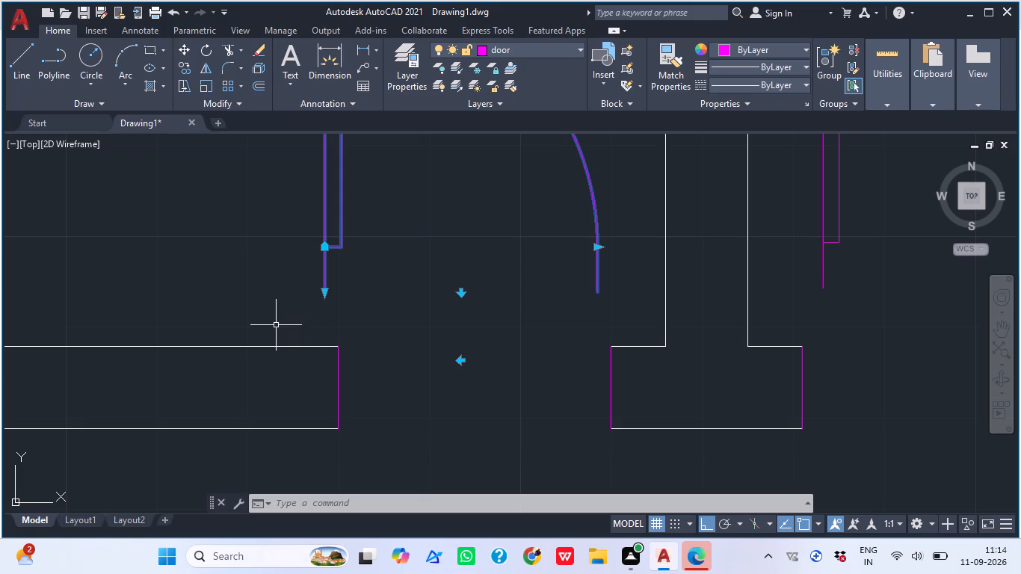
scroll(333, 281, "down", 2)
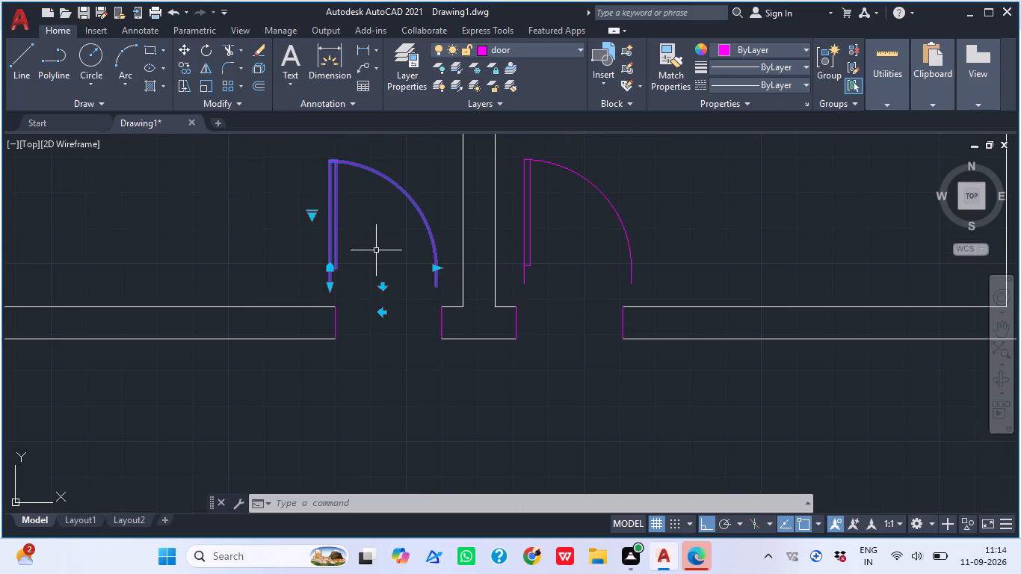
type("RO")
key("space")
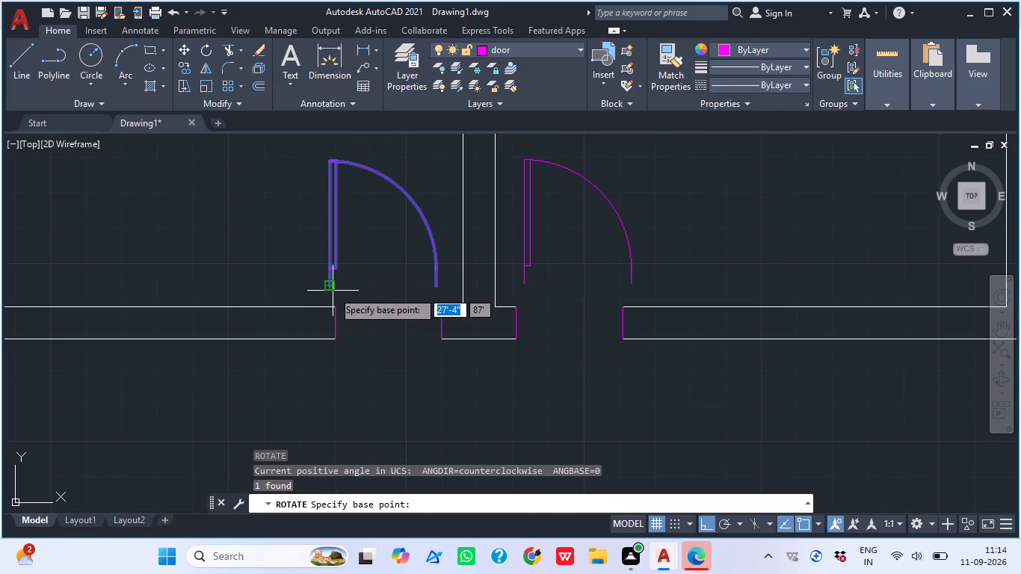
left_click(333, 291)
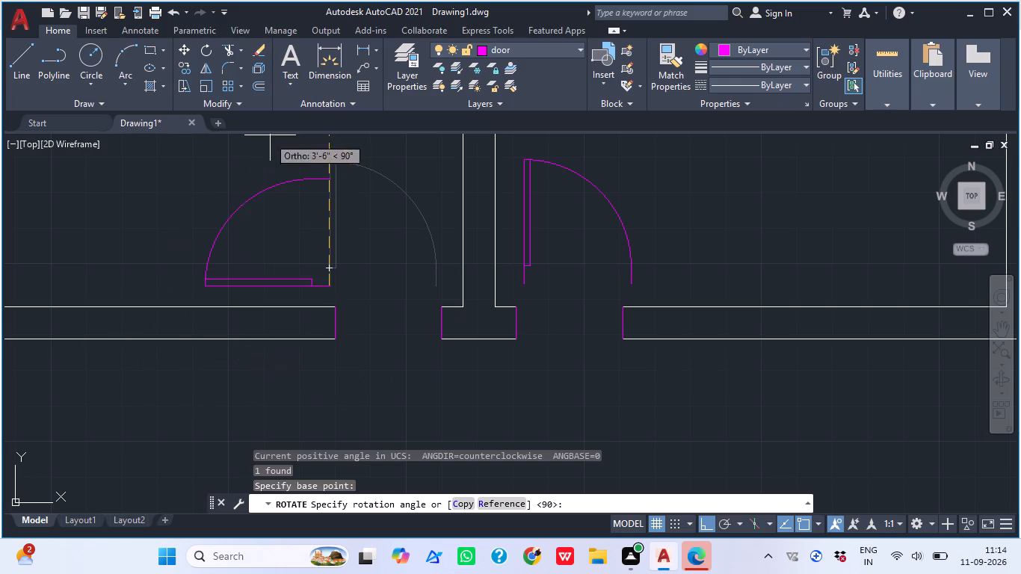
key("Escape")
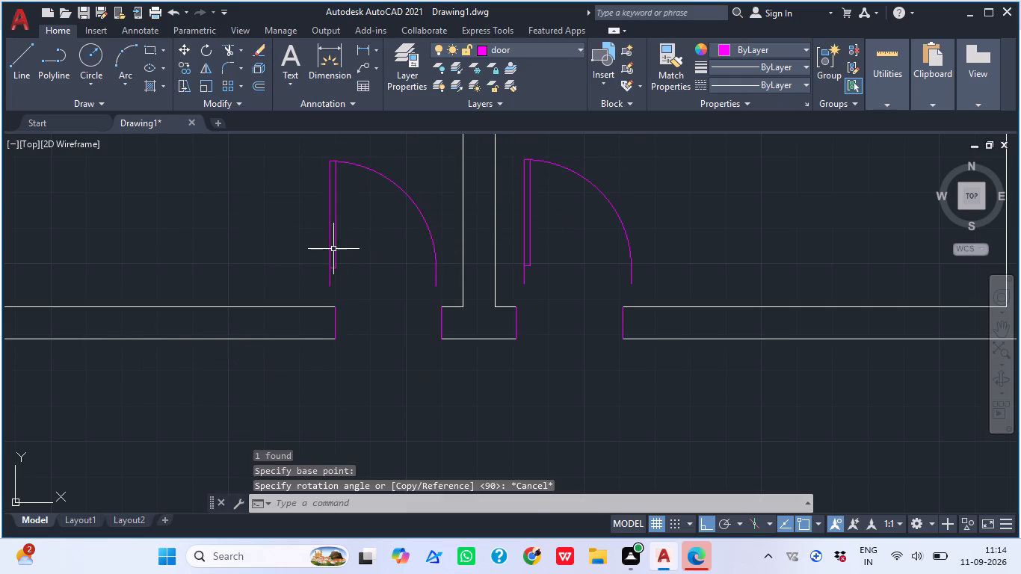
Mirror the middle room's door block about a vertical line through its lower hinge-side endpoint, erasing the source object.
left_click(332, 249)
left_click(324, 249)
key("m")
type("I")
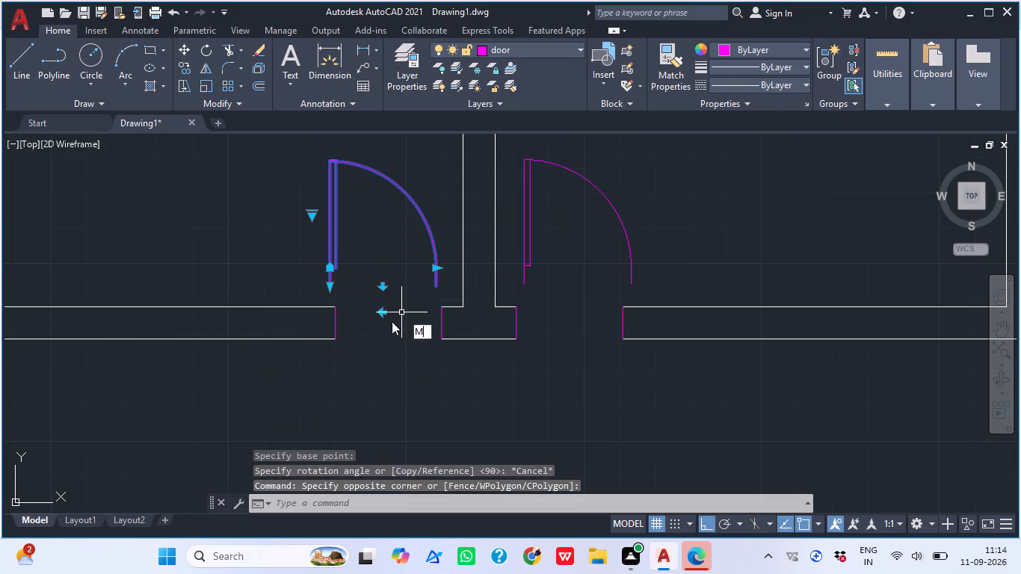
key("space")
left_click(330, 287)
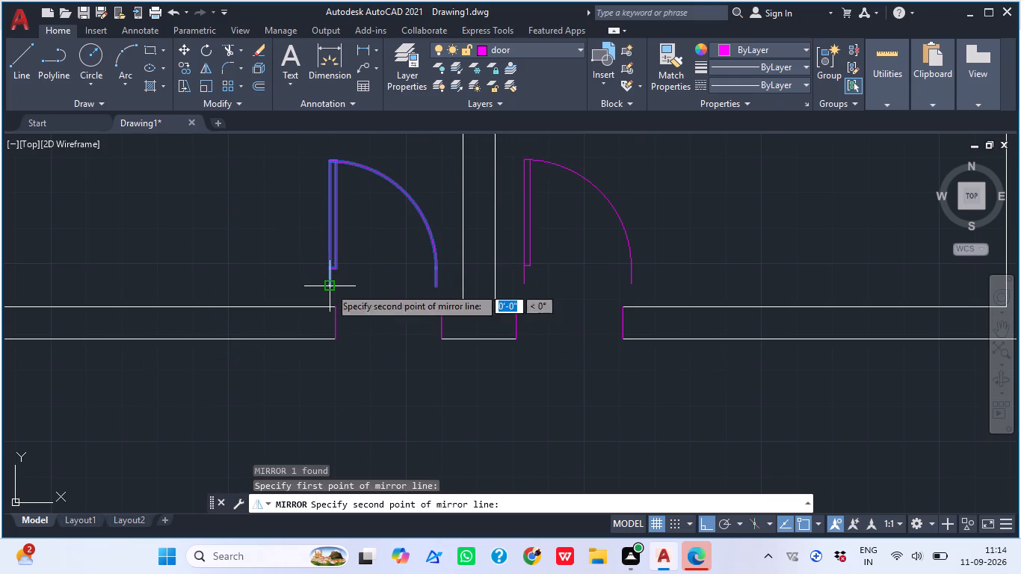
left_click(427, 141)
left_click_drag(460, 175, 427, 141)
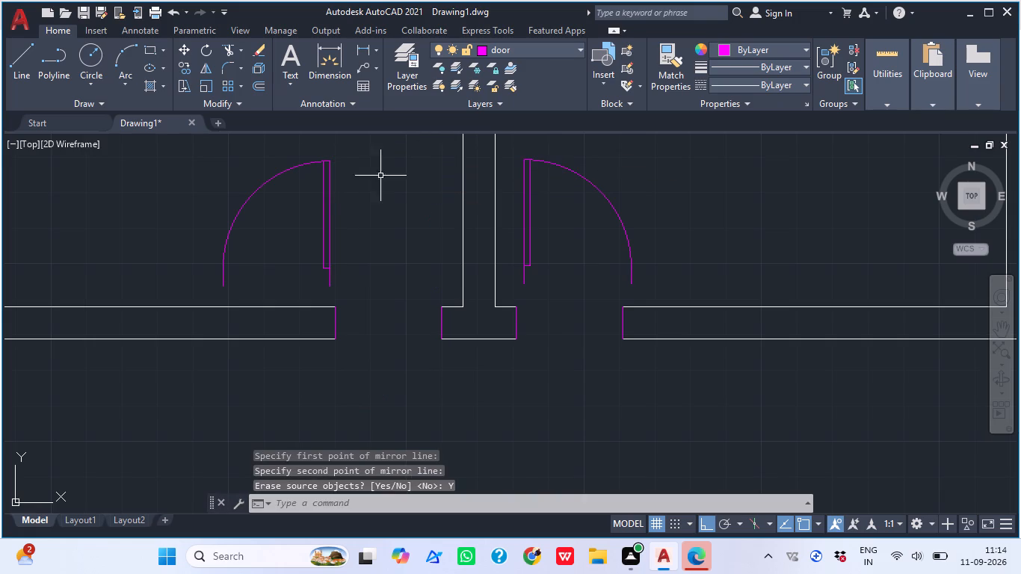
Move the mirrored middle room door from its lower hinge-side endpoint to the lower end of its opening's right jamb.
left_click(327, 179)
key("m")
key("space")
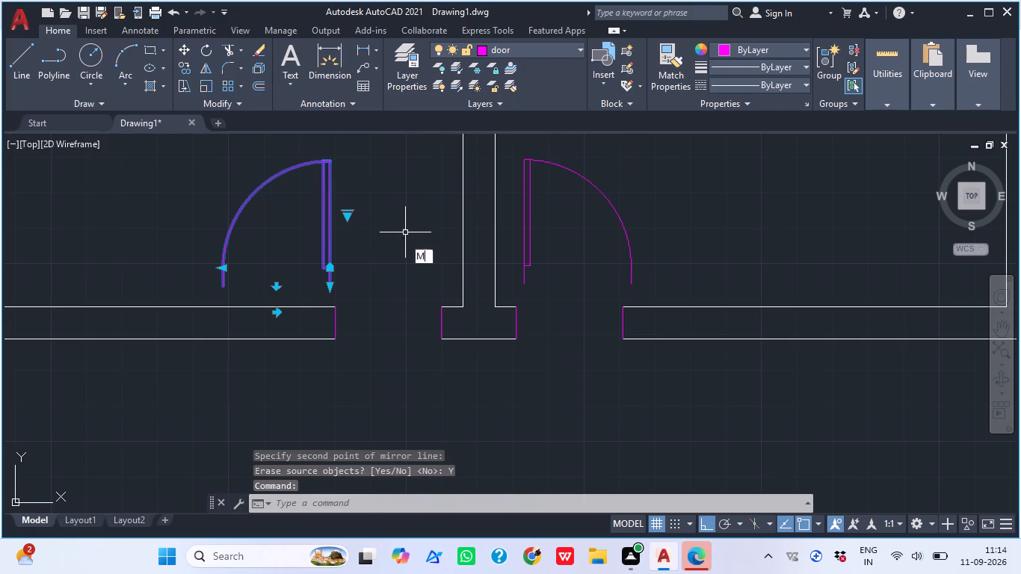
scroll(323, 298, "up", 3)
left_click(348, 246)
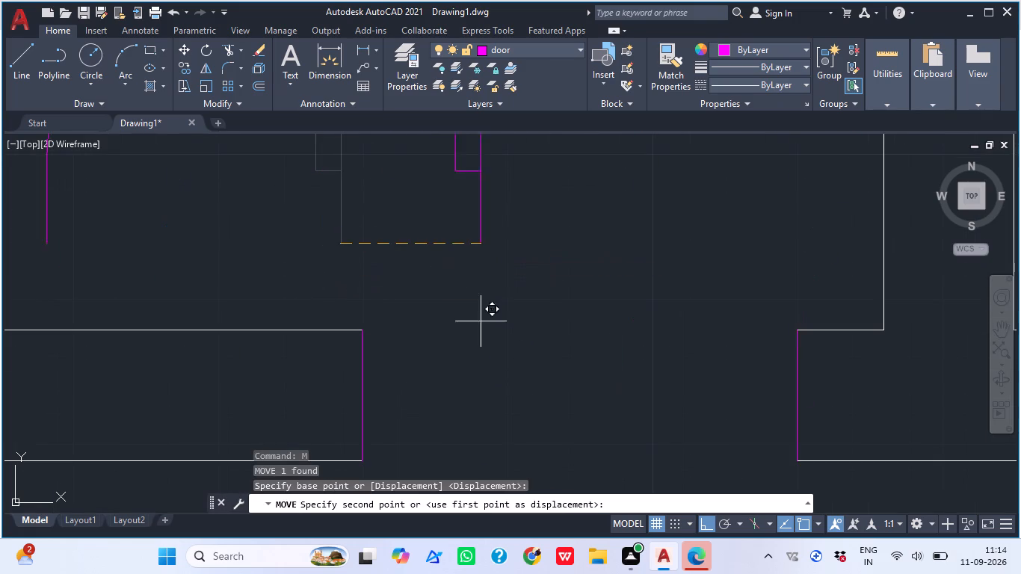
scroll(643, 392, "down", 2)
scroll(704, 427, "up", 2)
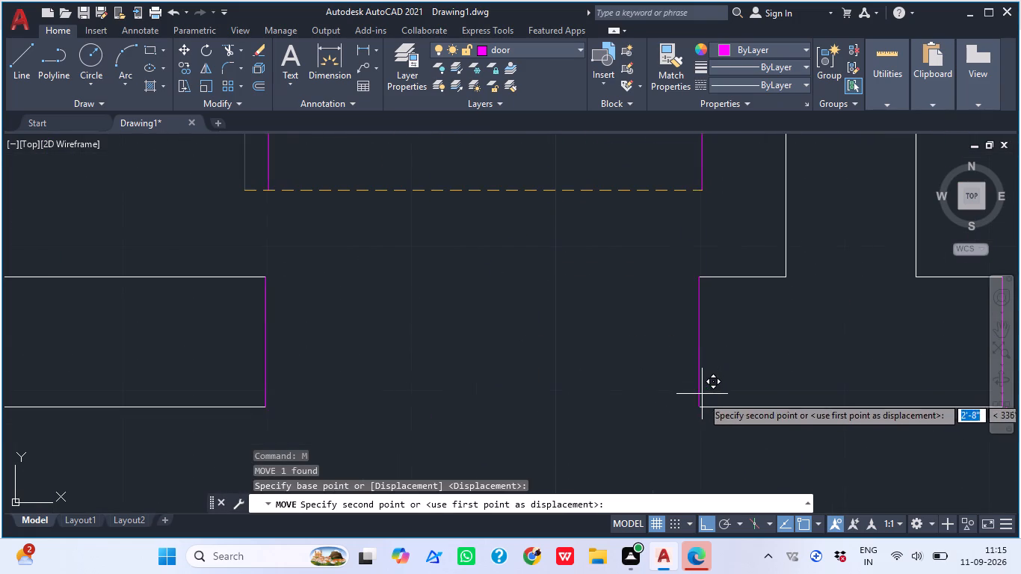
left_click(700, 407)
scroll(629, 356, "down", 4)
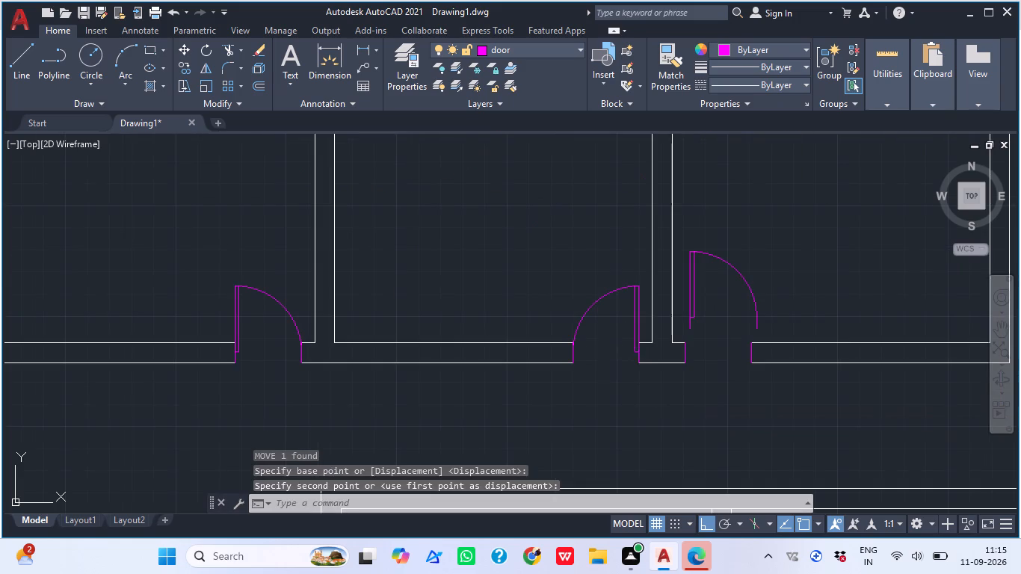
key("Escape")
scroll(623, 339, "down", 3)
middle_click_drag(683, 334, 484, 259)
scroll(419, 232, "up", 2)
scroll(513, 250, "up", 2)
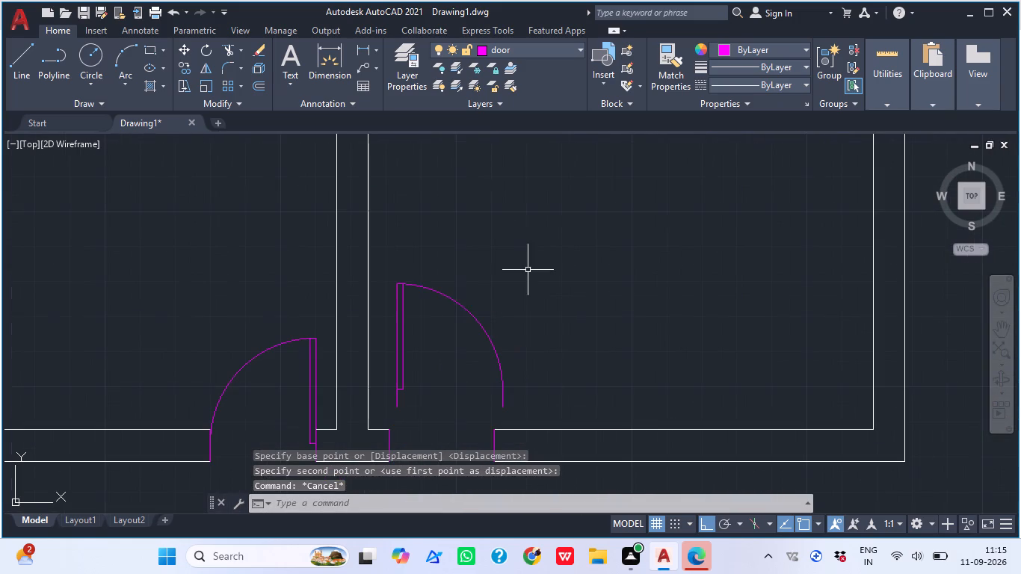
Move the third room's door block from its lower hinge-side endpoint to the lower end of its opening's left jamb.
left_click(401, 303)
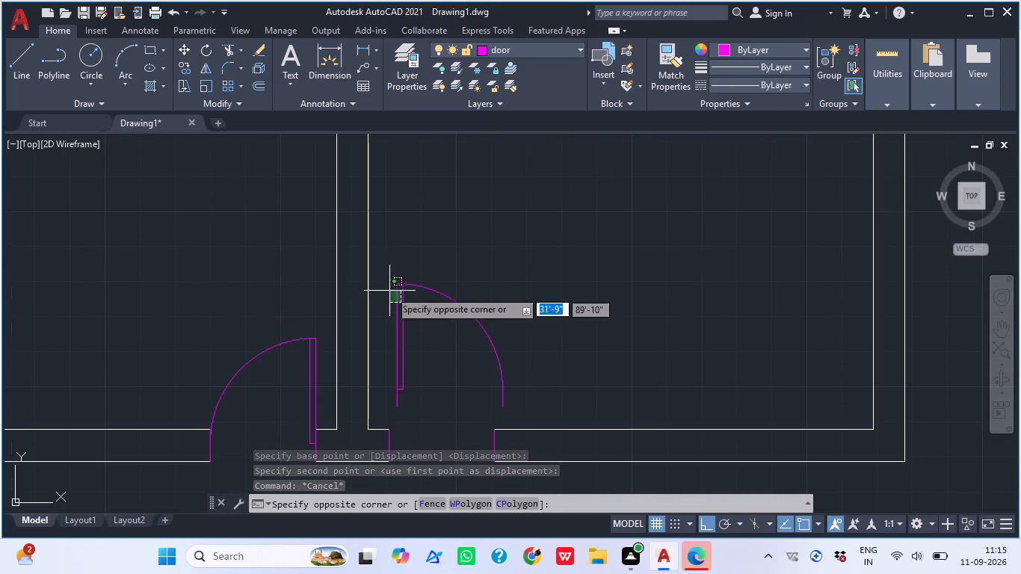
left_click(389, 290)
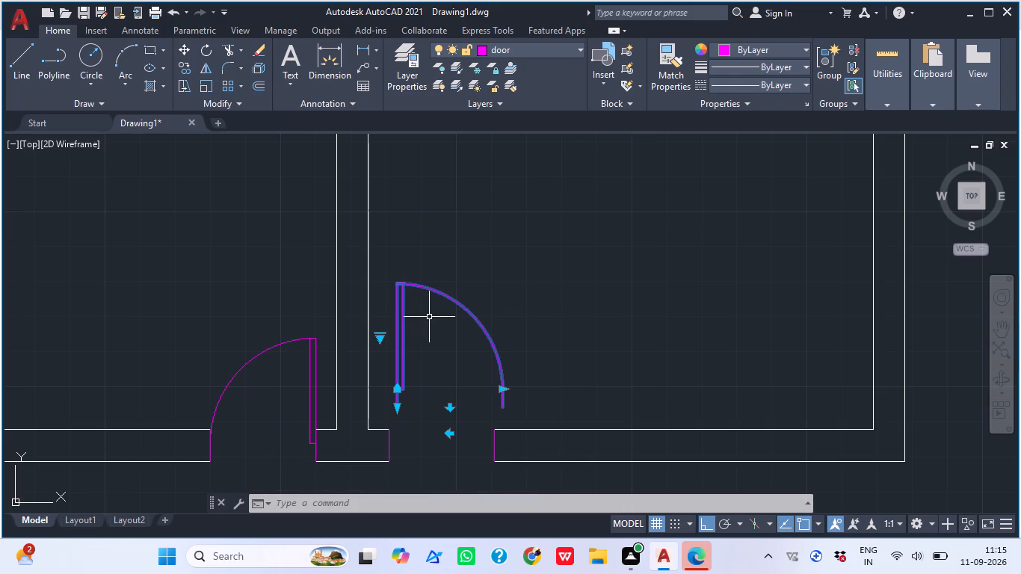
key("m")
key("space")
scroll(410, 419, "up", 2)
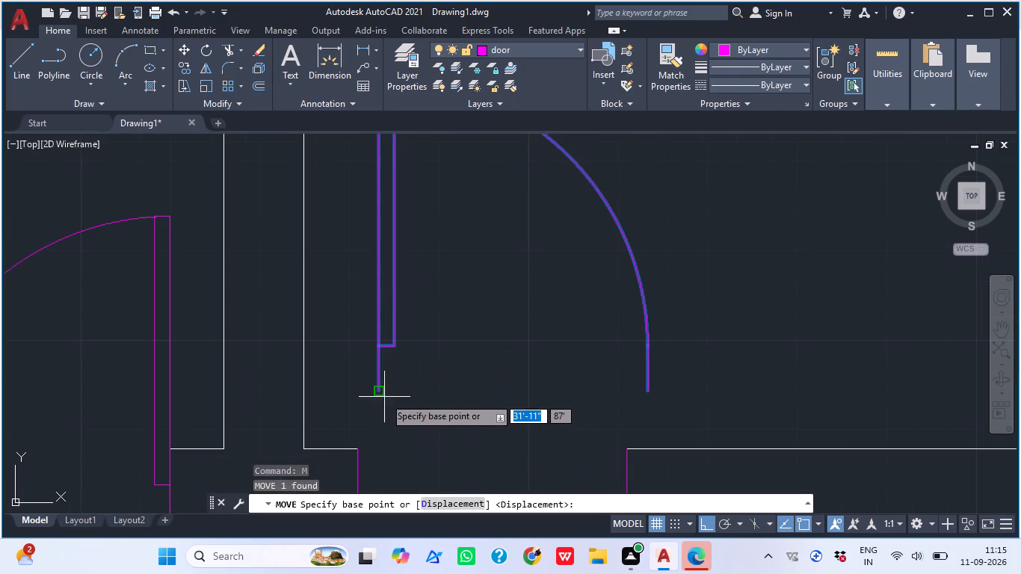
left_click(375, 390)
scroll(456, 229, "down", 4)
scroll(436, 262, "up", 4)
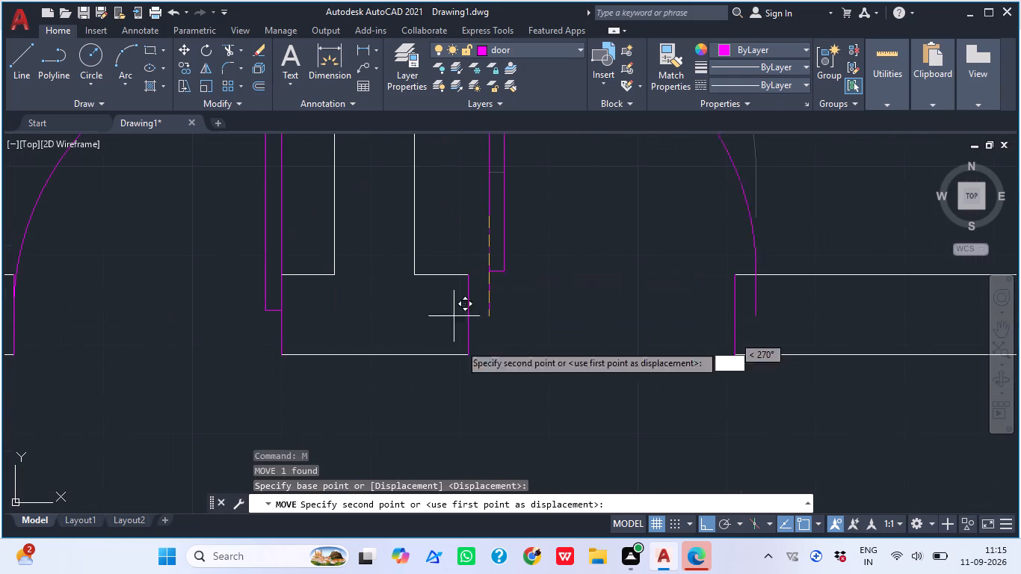
left_click(466, 355)
scroll(466, 345, "down", 4)
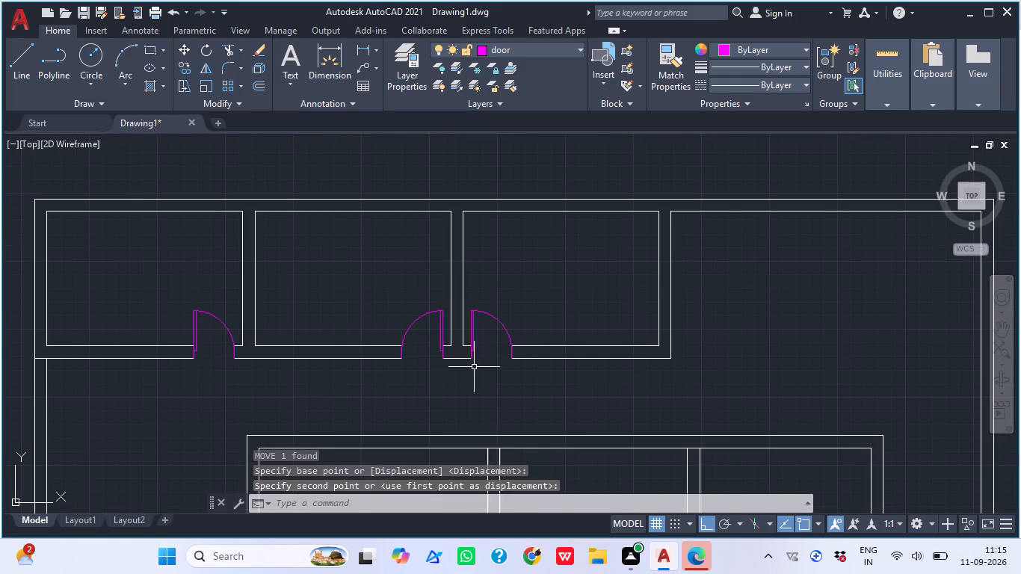
key("Escape")
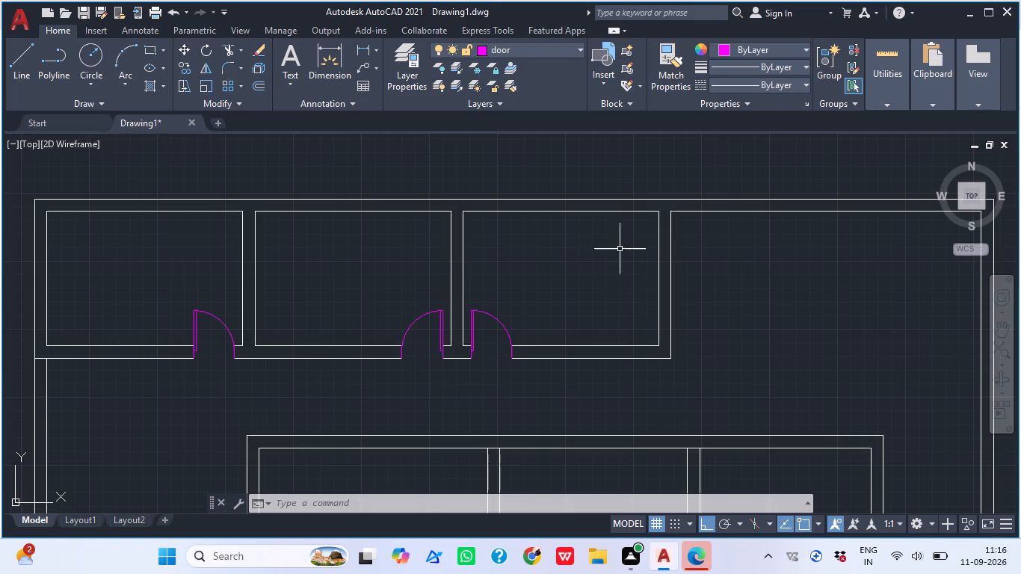
Rotate the door block in the left room below the top strip 90° counterclockwise about its lower hinge-side endpoint.
scroll(605, 287, "down", 2)
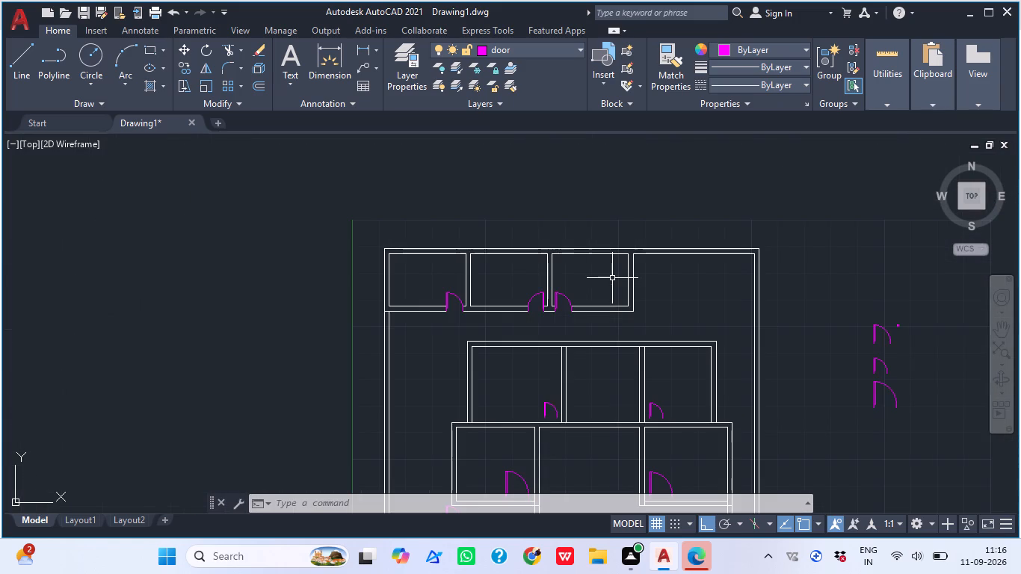
scroll(602, 277, "up", 1)
middle_click_drag(592, 269, 574, 247)
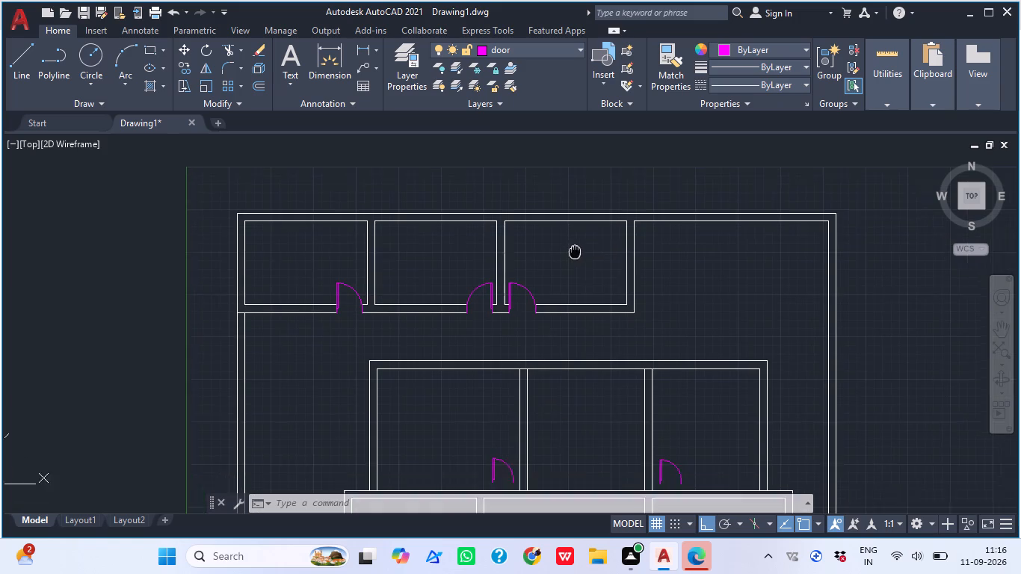
middle_click_drag(574, 247, 572, 235)
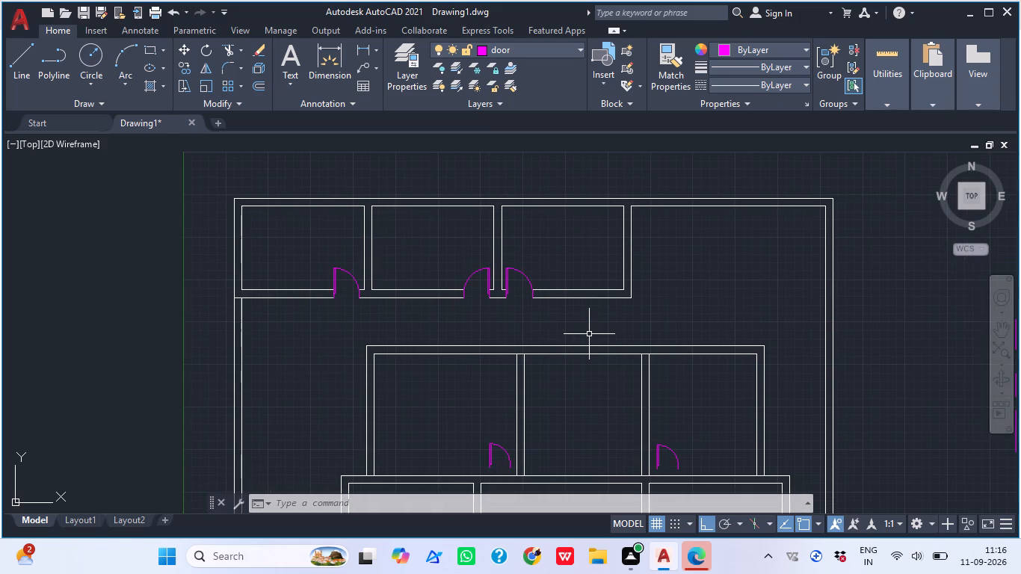
scroll(621, 373, "down", 1)
middle_click_drag(577, 411, 535, 320)
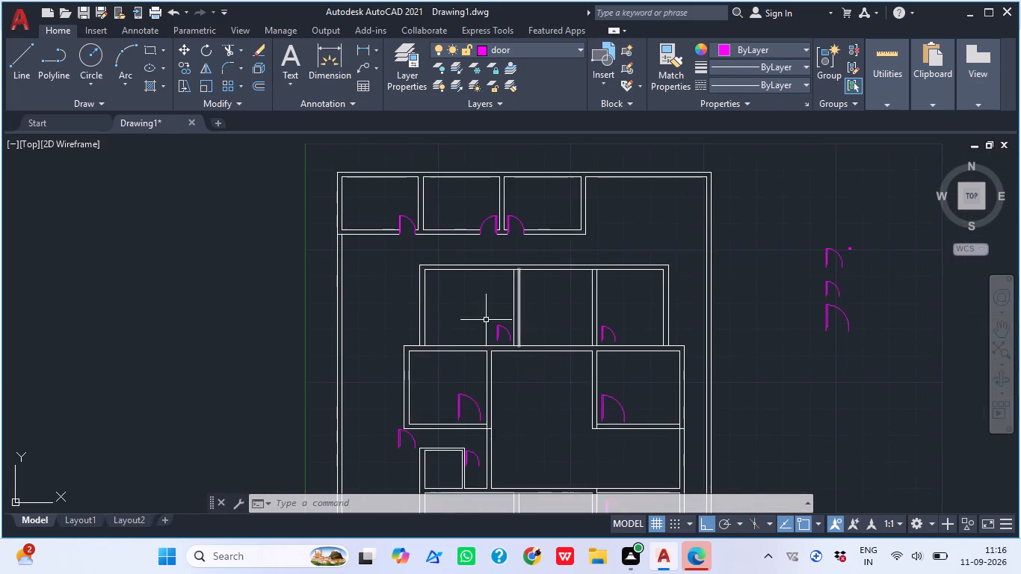
scroll(469, 344, "up", 3)
middle_click_drag(519, 333, 504, 331)
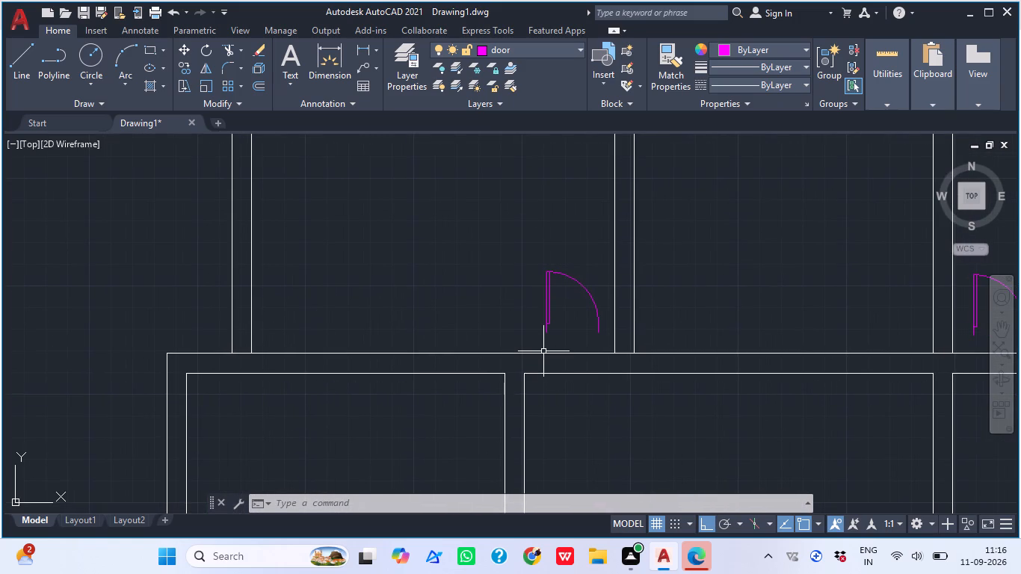
left_click(549, 280)
key("r")
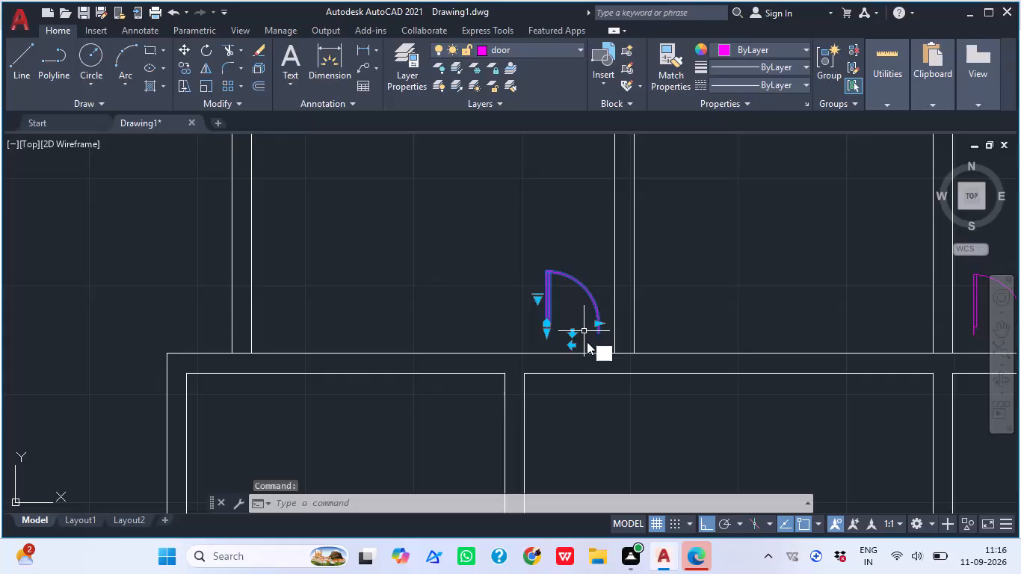
type("O")
key("space")
scroll(544, 335, "up", 2)
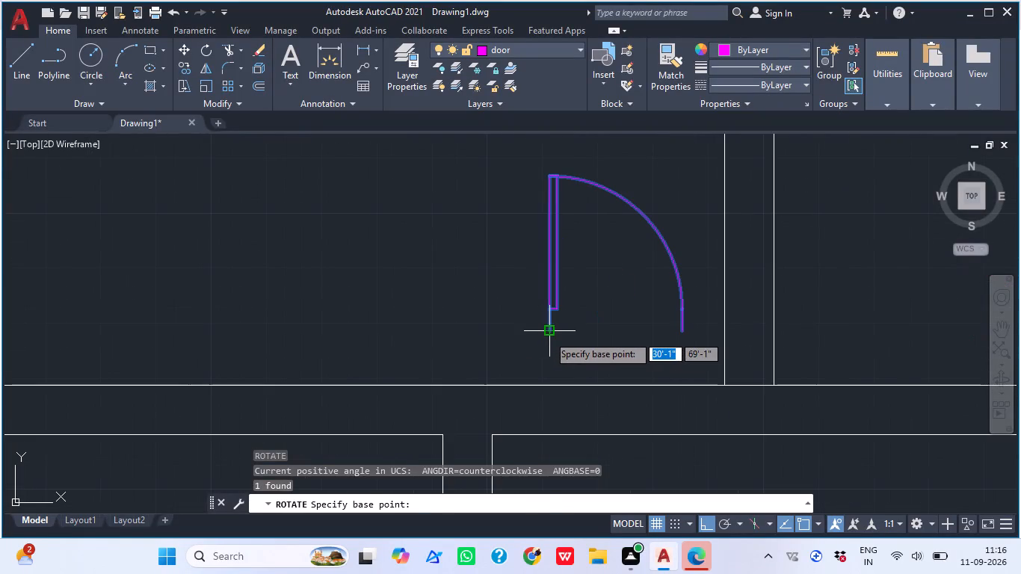
left_click(548, 335)
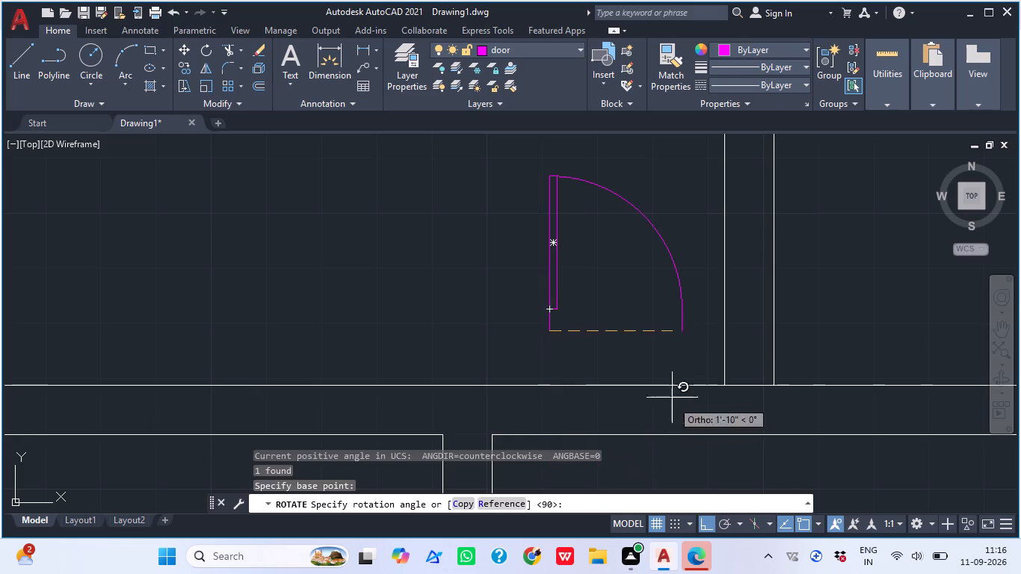
left_click(537, 234)
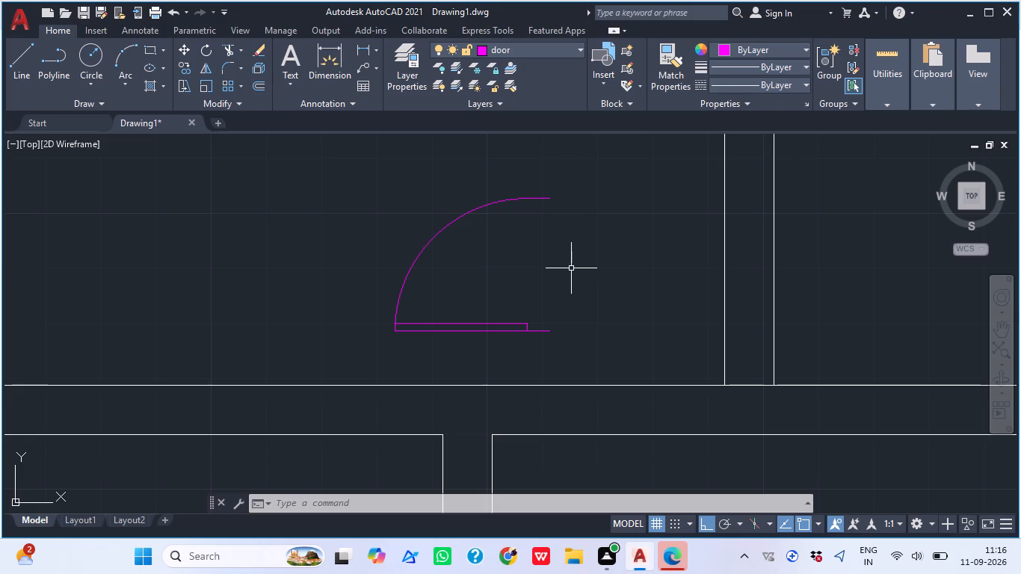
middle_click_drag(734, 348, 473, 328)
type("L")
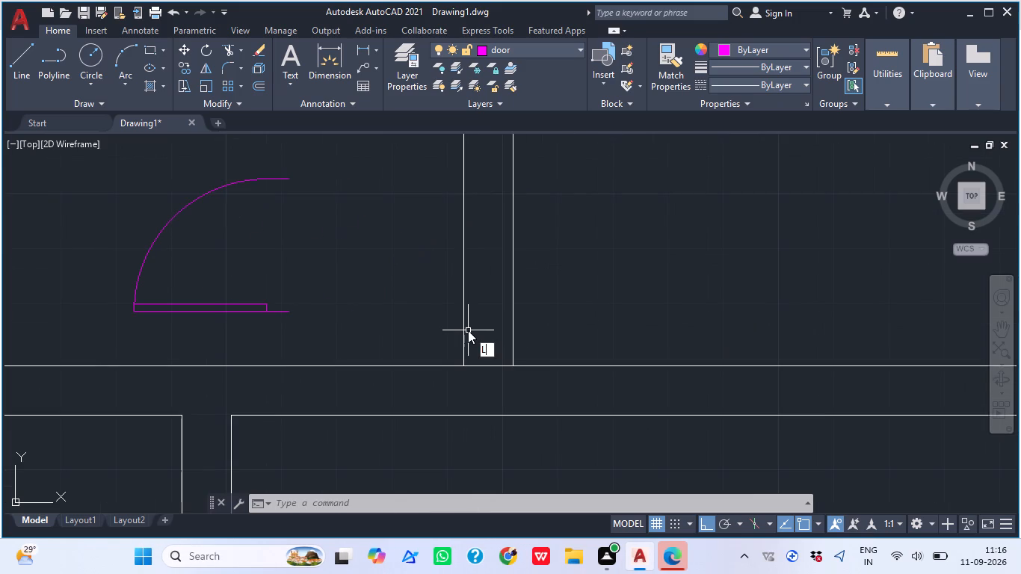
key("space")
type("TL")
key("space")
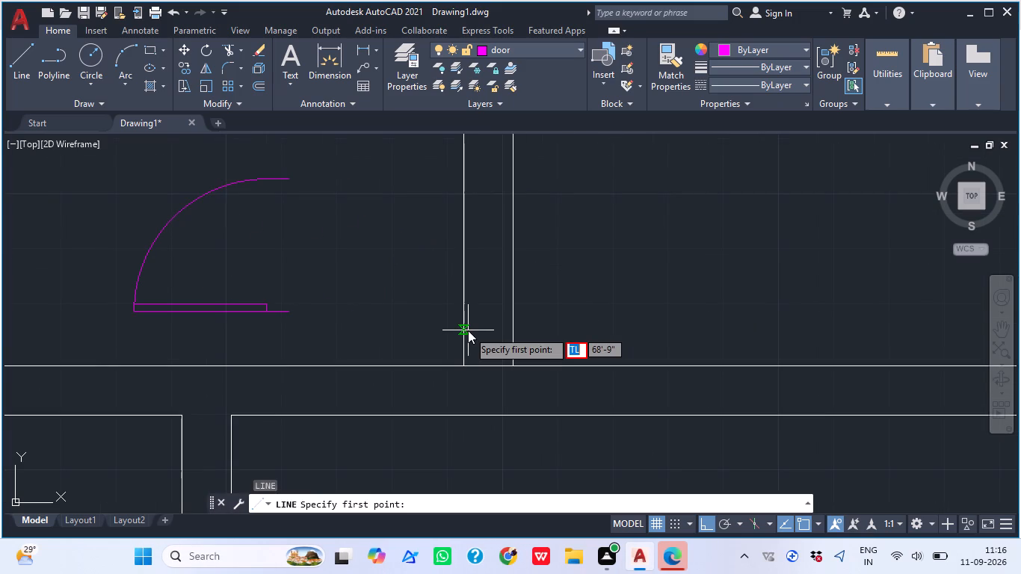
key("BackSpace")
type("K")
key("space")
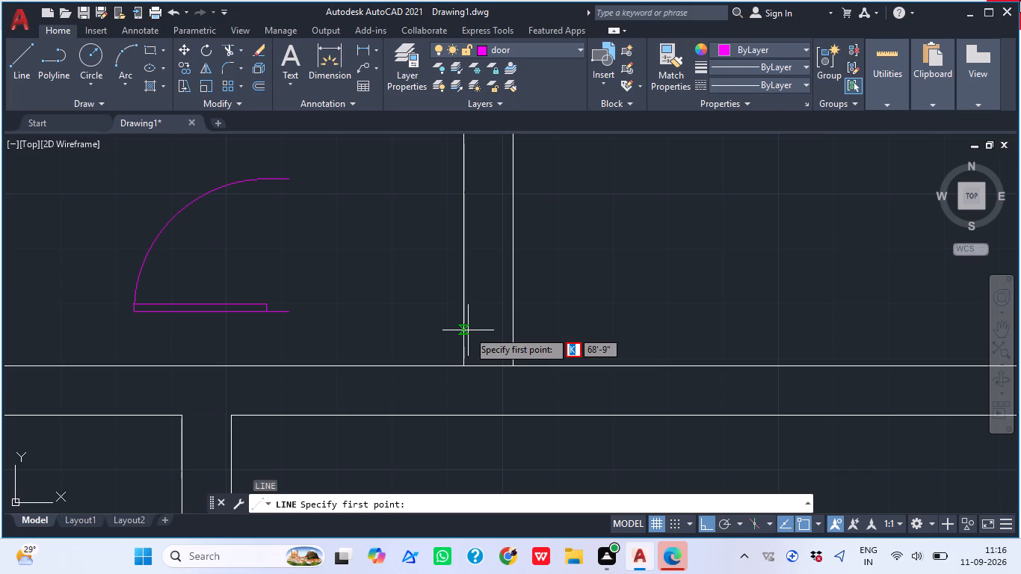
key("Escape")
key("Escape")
Start a line using tracking (TK) for its first point, at the partition wall beside the rotated door.
type("L")
key("space")
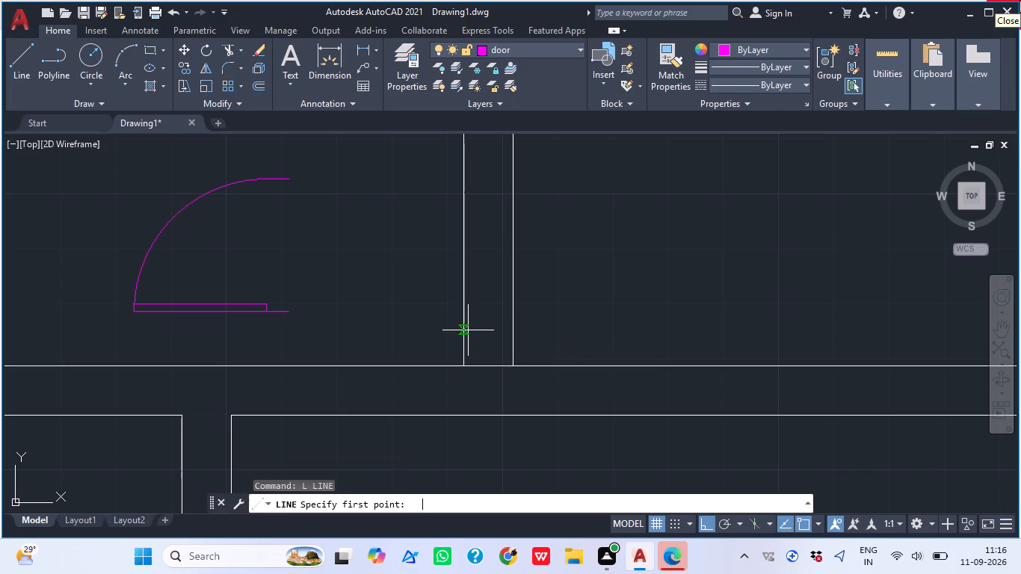
type("TK")
key("Return")
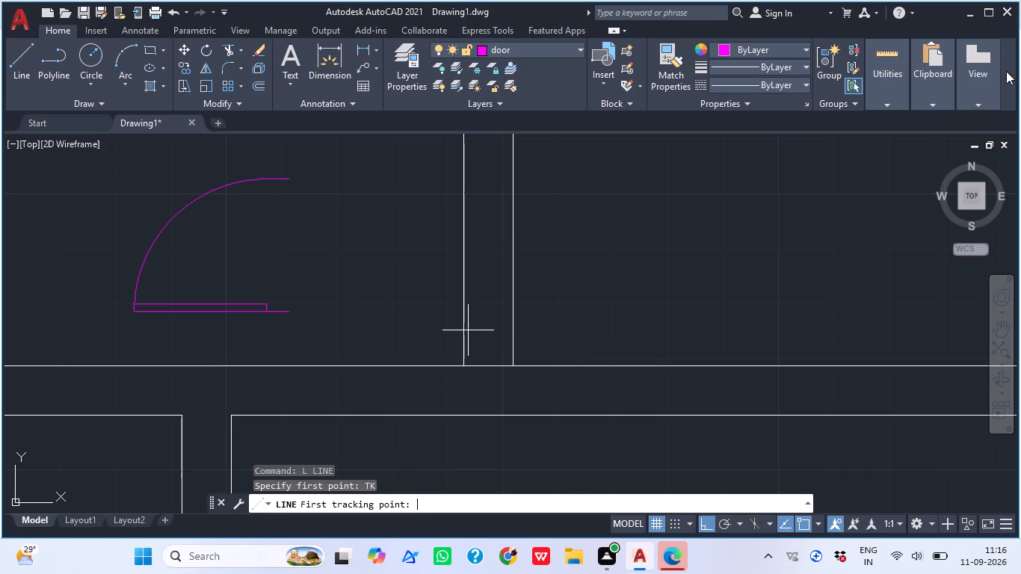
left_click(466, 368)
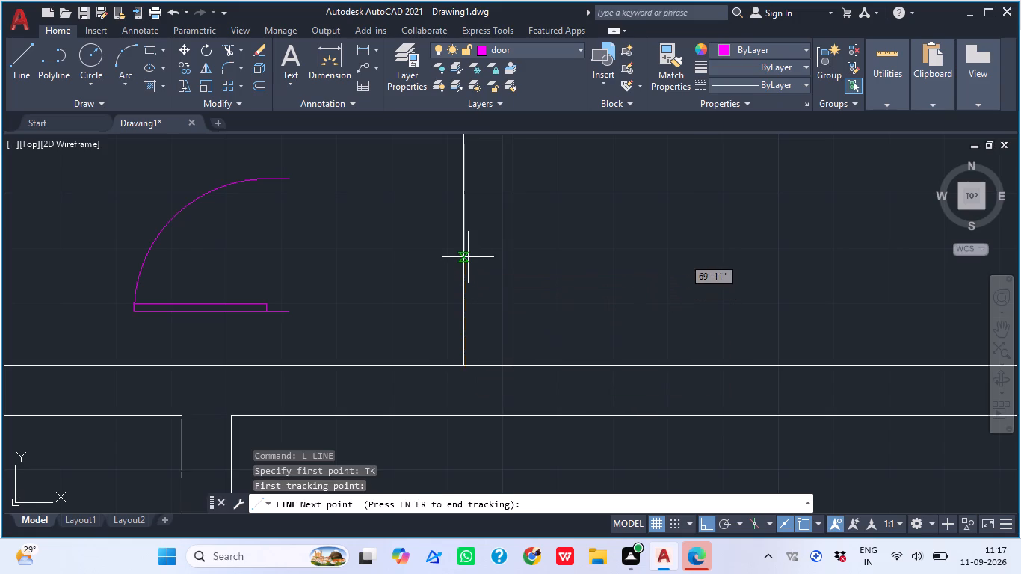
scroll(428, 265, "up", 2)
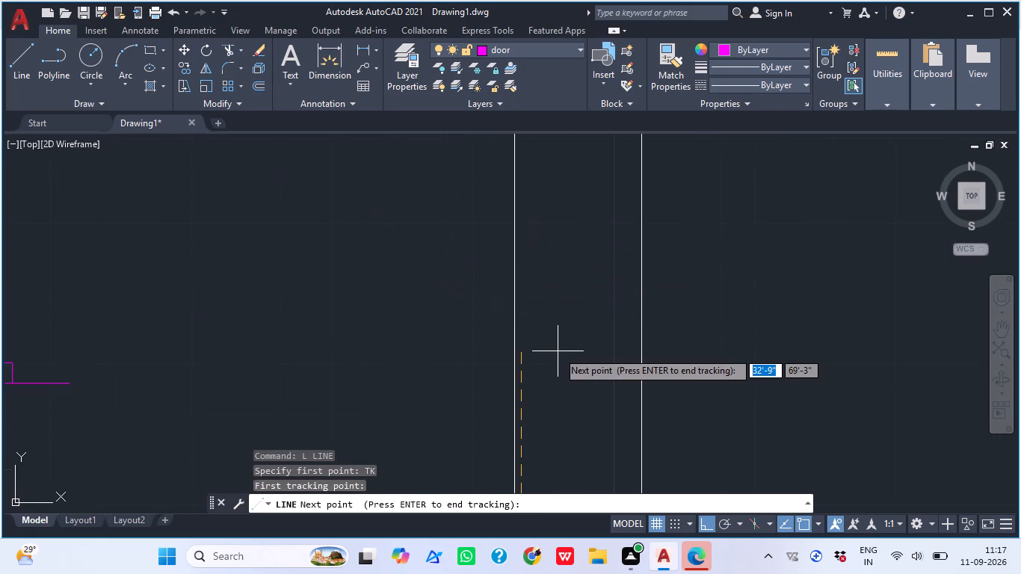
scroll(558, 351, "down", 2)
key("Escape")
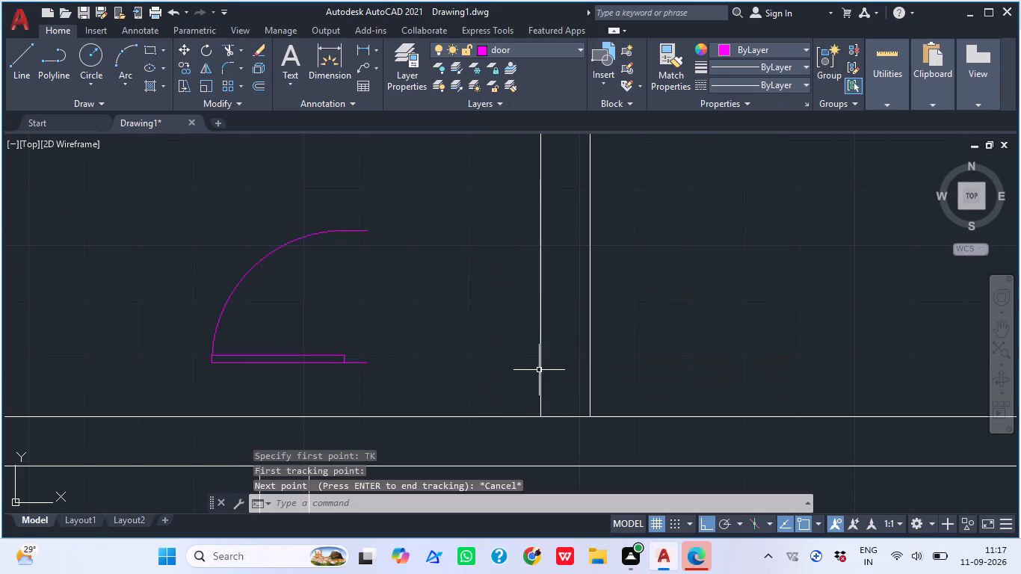
Draw a door jamb line across the left partition of the three-room block, 6" above its lower wall junction.
type("L")
key("space")
key("t")
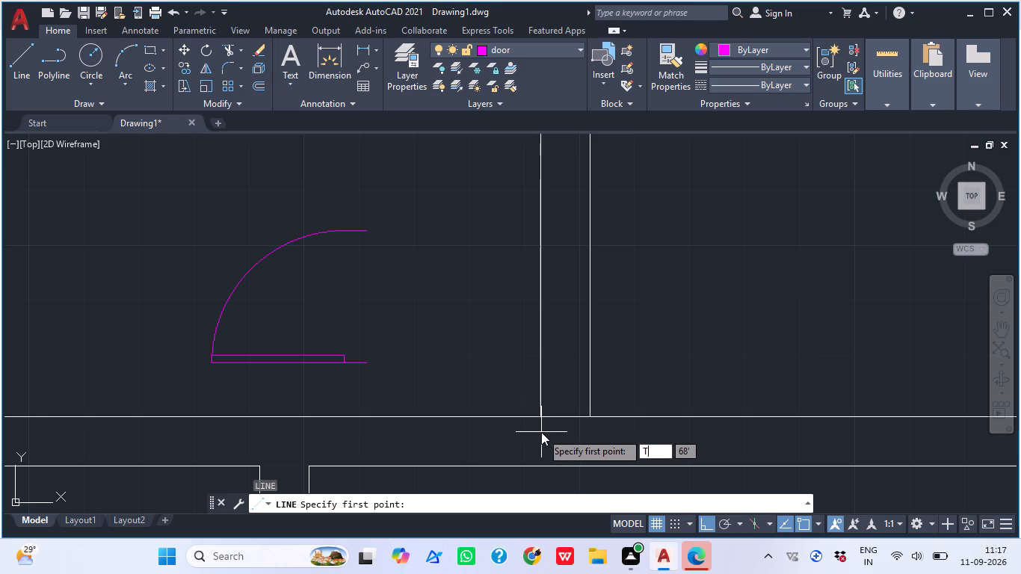
key("k")
key("space")
scroll(514, 426, "up", 3)
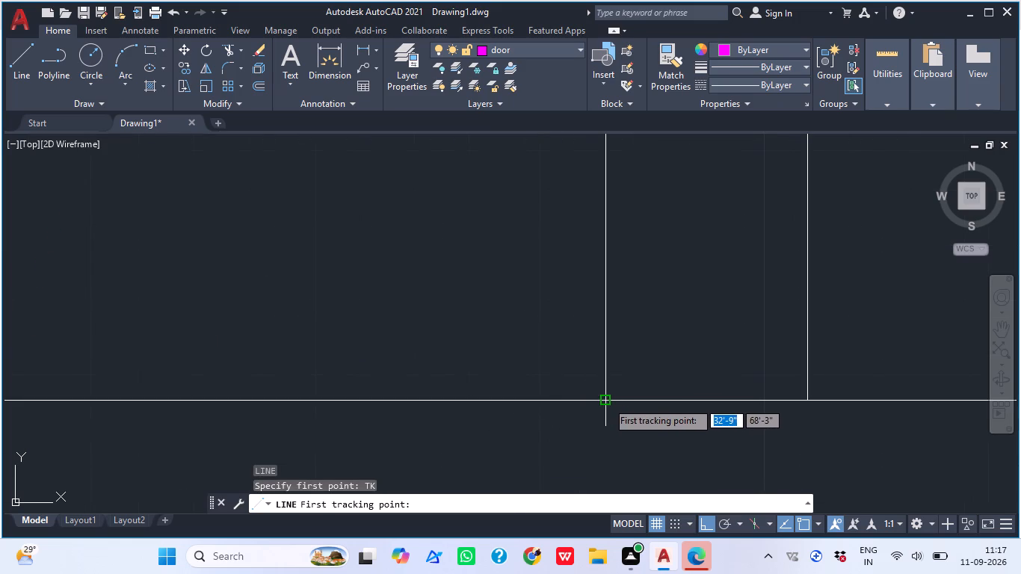
left_click(607, 398)
scroll(610, 161, "down", 1)
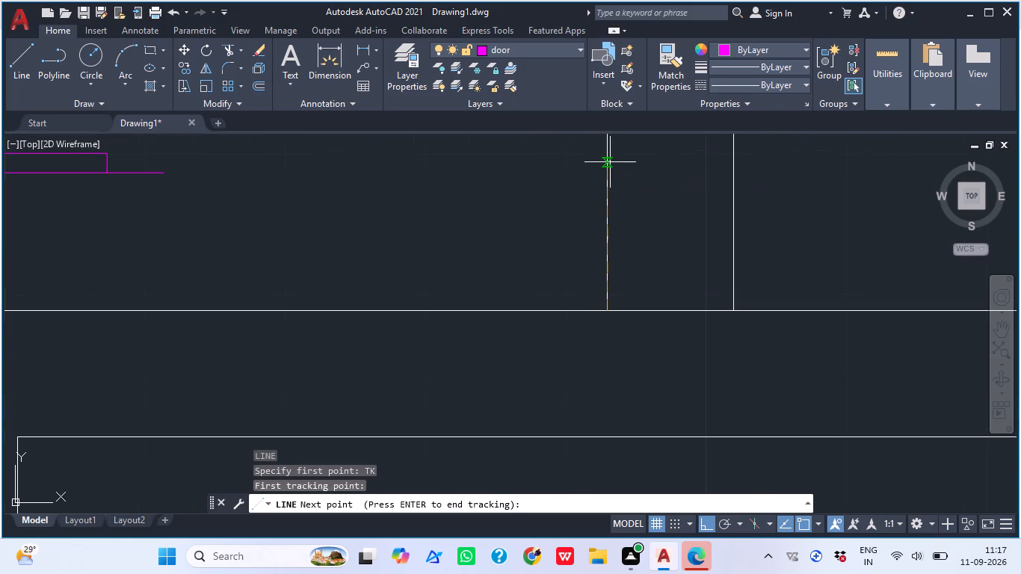
type("6\"")
key("Return")
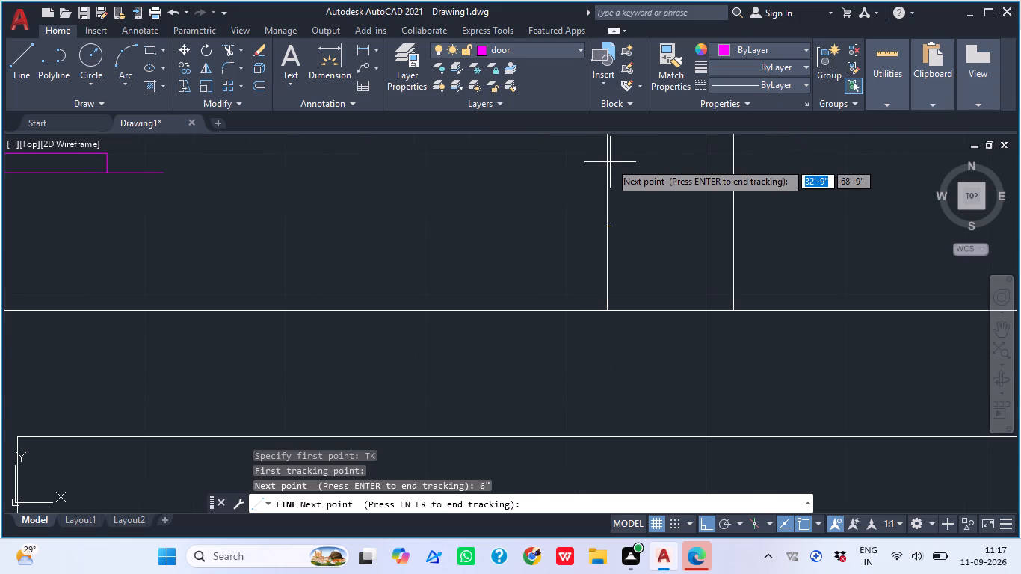
key("Return")
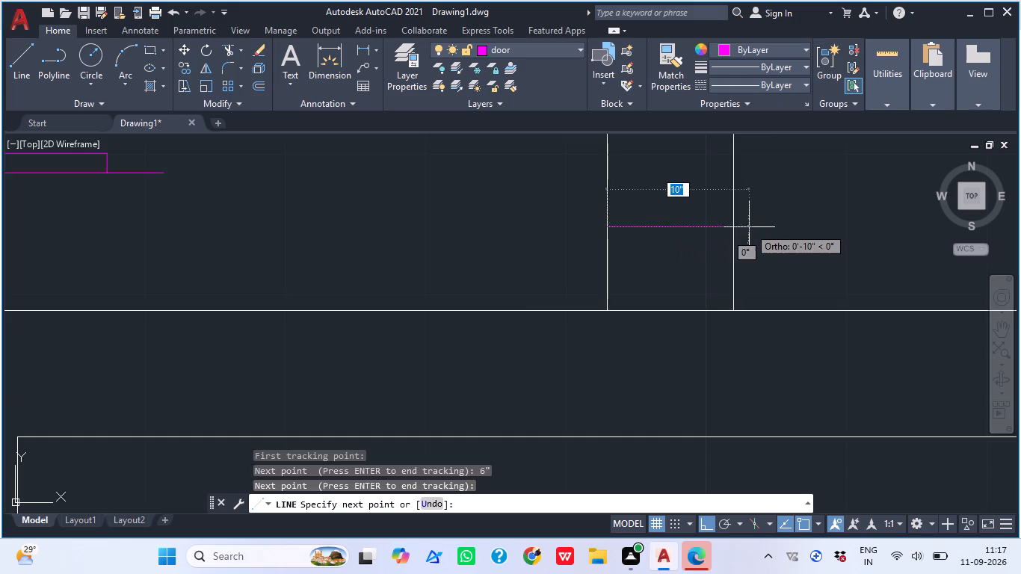
scroll(749, 227, "up", 2)
left_click(712, 222)
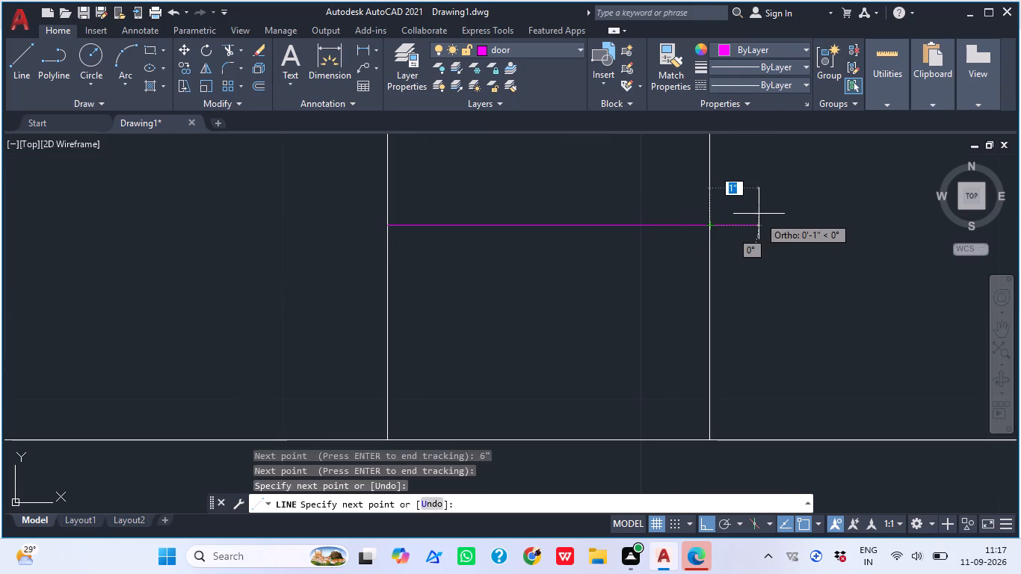
key("Escape")
Offset the jamb line 2' upward within the left partition to mark the other side of the door opening.
key("o")
key("space")
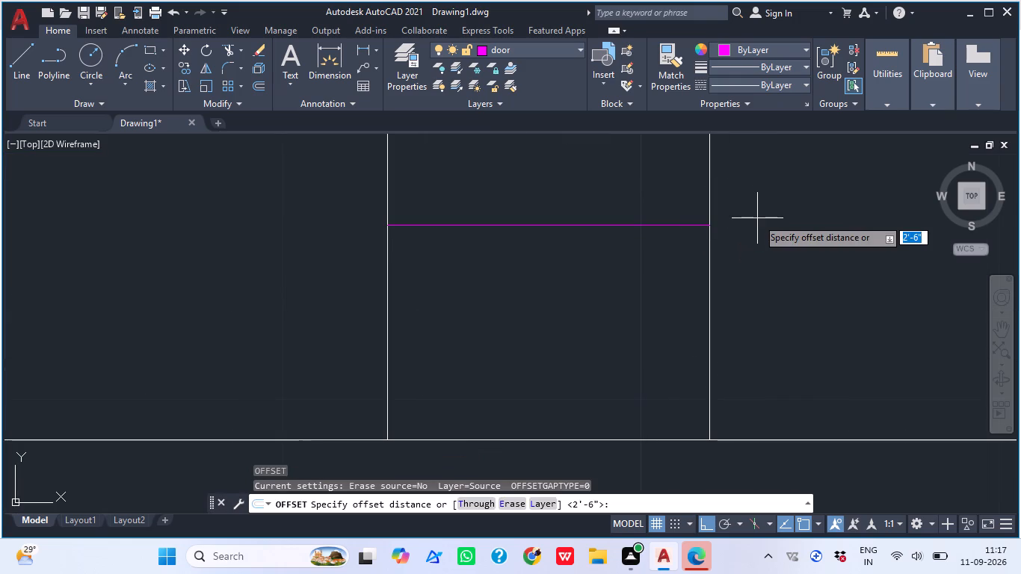
scroll(732, 229, "down", 2)
middle_click_drag(732, 248, 679, 304)
scroll(732, 248, "down", 1)
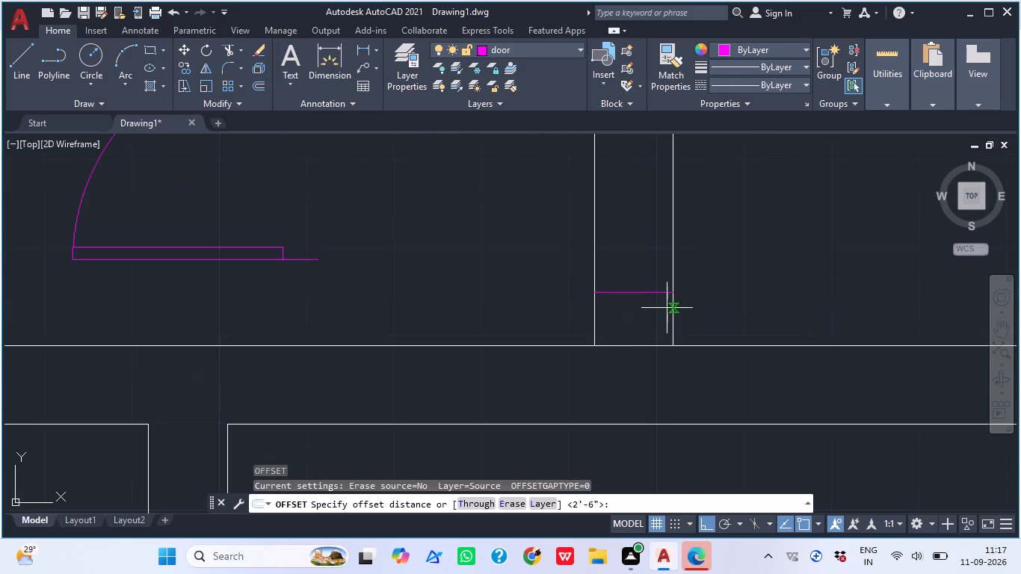
type("2'")
key("Return")
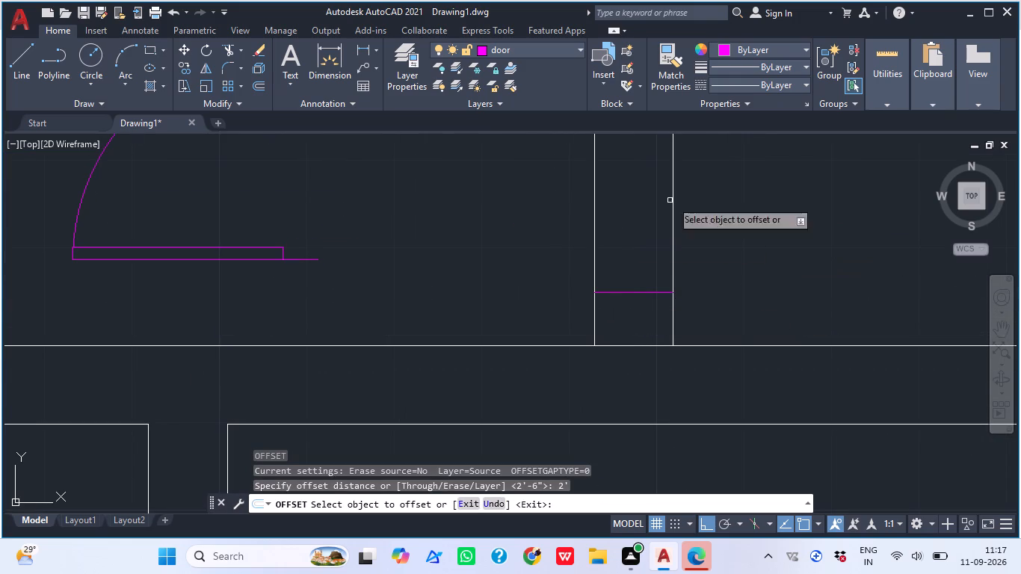
left_click(647, 294)
left_click(643, 247)
scroll(667, 236, "down", 1)
middle_click_drag(628, 268, 570, 287)
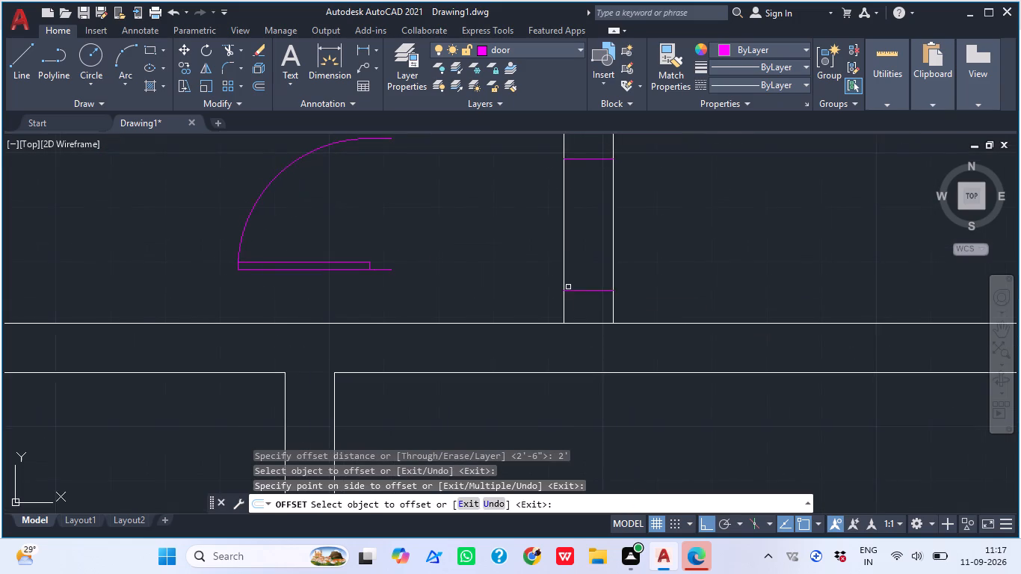
scroll(654, 297, "down", 1)
middle_click_drag(647, 306, 582, 325)
key("Escape")
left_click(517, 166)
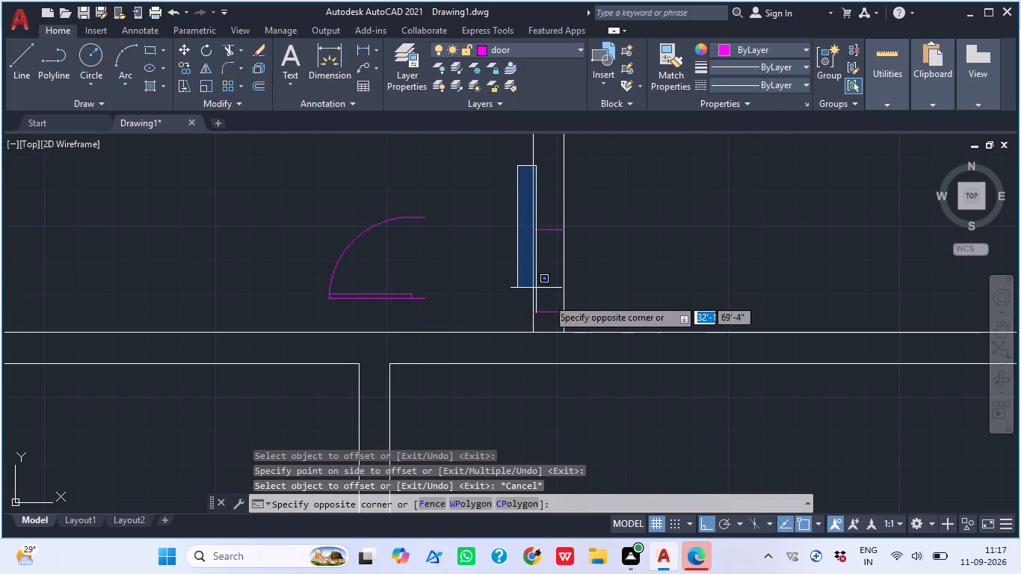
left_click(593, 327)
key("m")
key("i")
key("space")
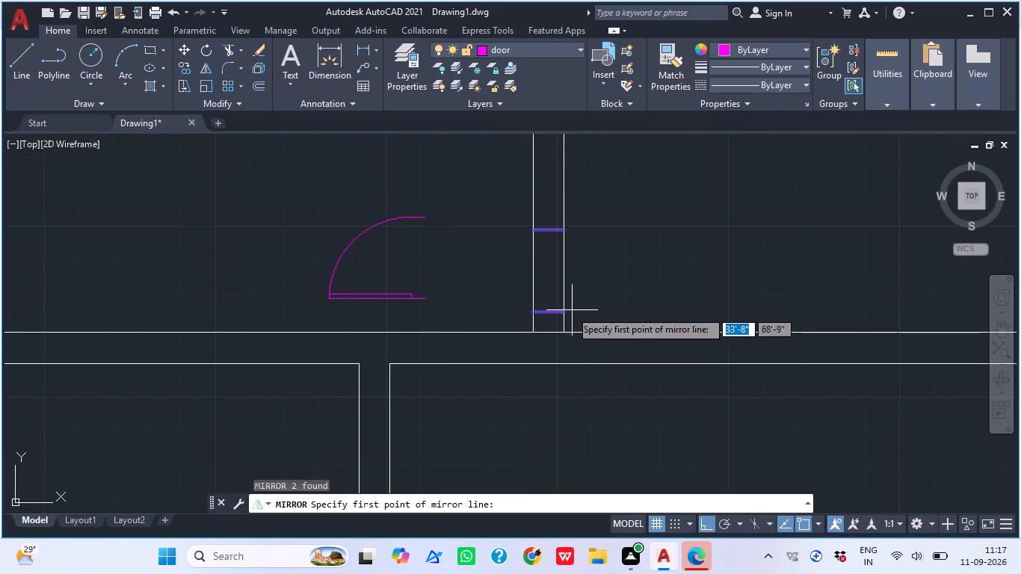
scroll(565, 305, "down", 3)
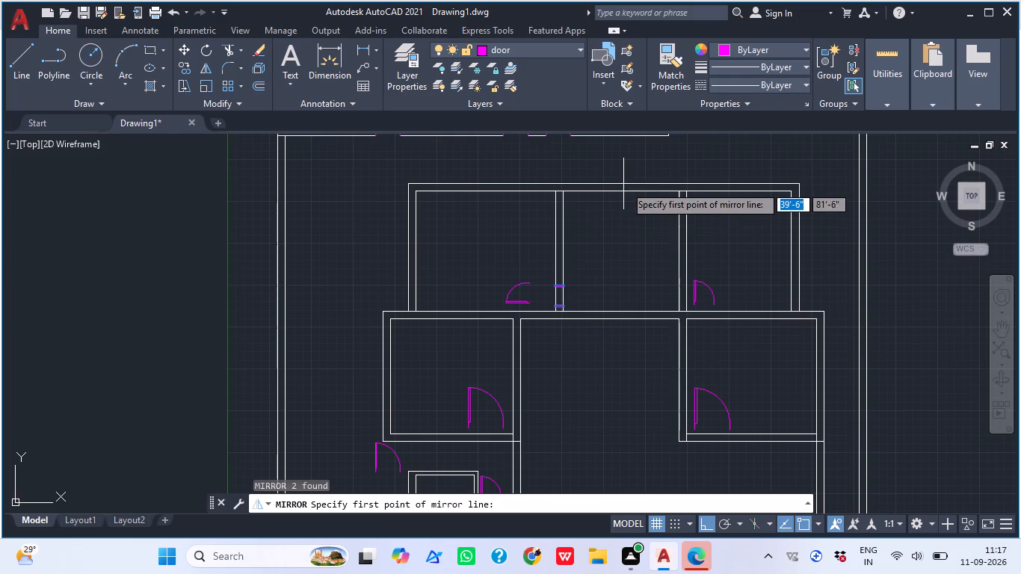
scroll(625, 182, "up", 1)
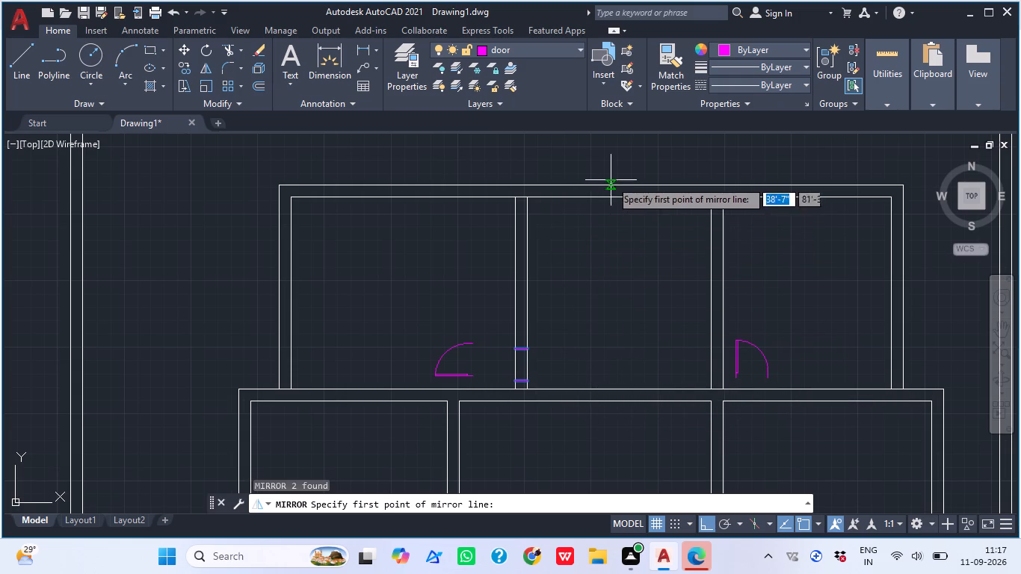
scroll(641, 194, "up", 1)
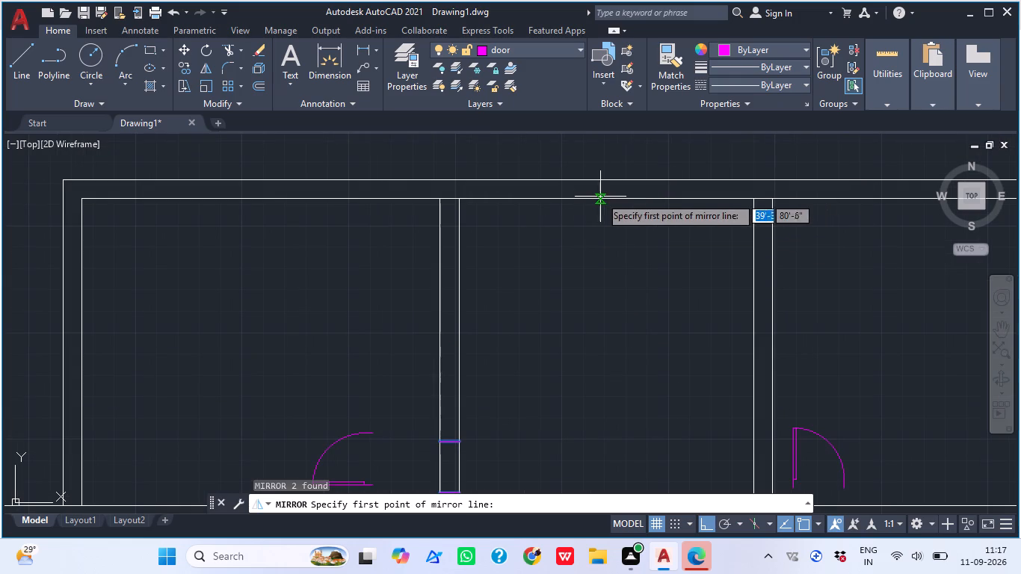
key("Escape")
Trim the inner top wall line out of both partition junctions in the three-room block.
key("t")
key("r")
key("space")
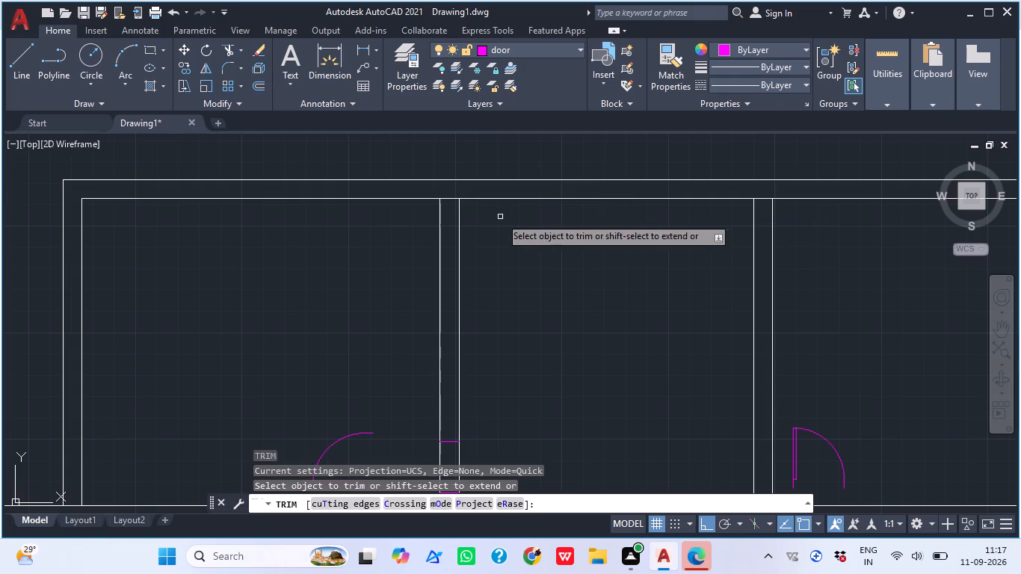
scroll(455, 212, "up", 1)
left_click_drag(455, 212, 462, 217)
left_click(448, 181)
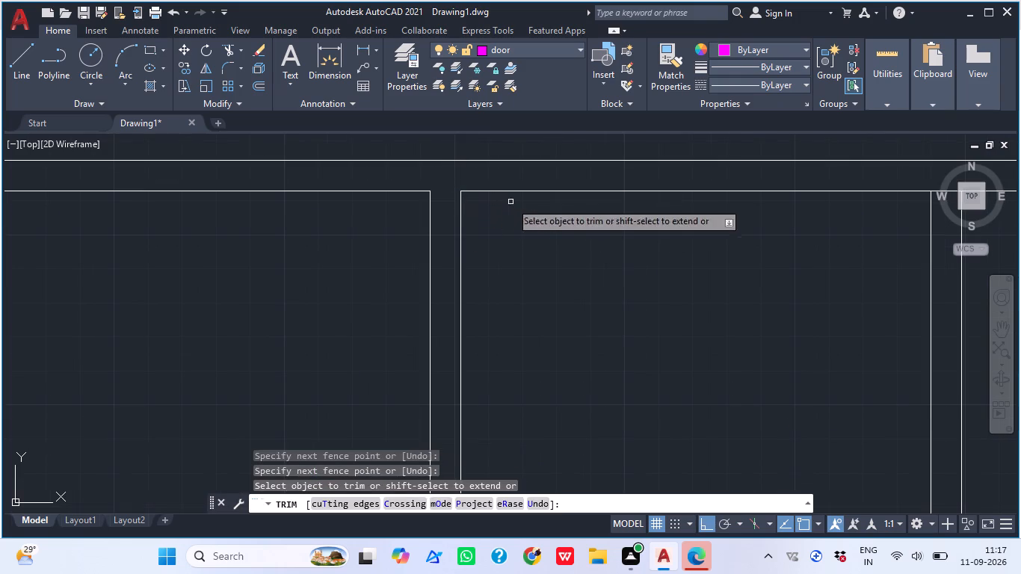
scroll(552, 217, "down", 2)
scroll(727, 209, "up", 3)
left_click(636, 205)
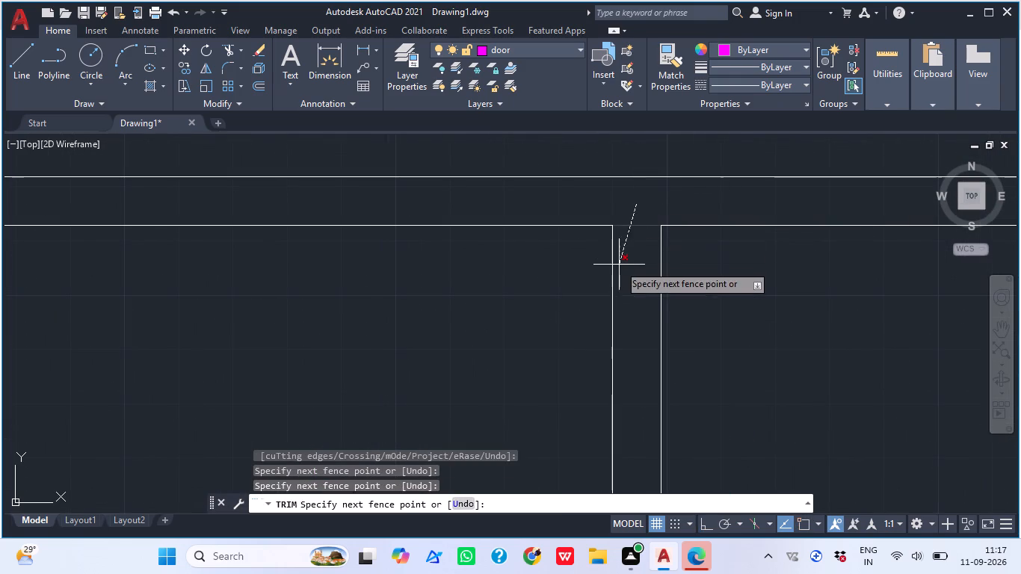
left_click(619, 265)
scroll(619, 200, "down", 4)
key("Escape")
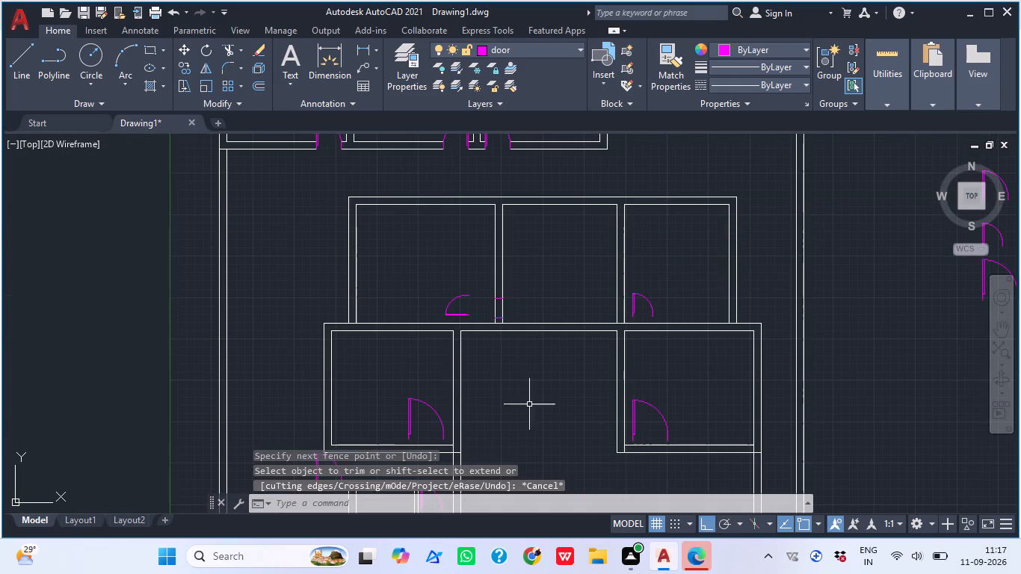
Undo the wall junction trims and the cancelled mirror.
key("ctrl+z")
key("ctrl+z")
Trim the inner top wall line between the double lines of both partitions in the three-room block.
scroll(556, 369, "down", 4)
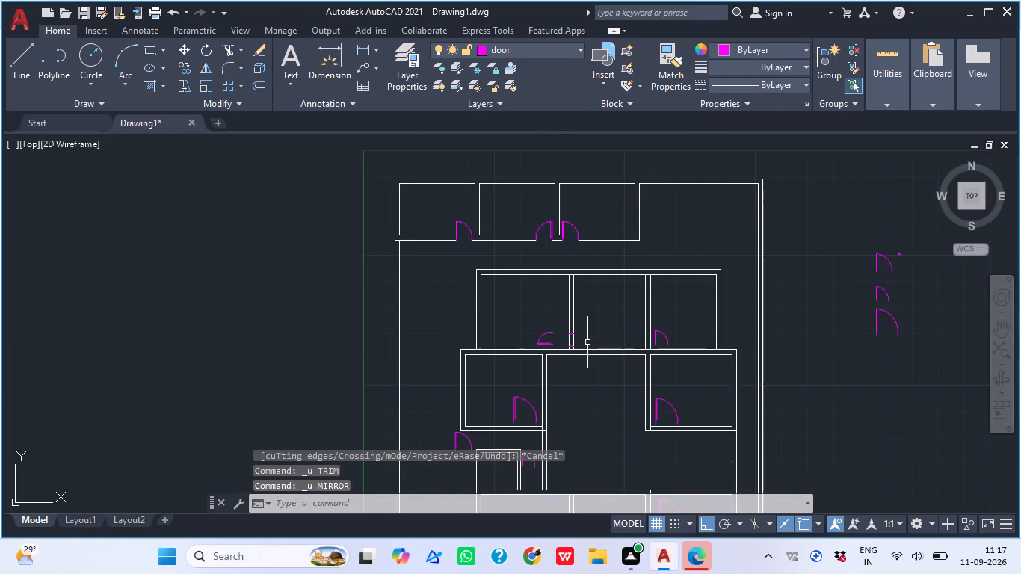
middle_click_drag(618, 326, 576, 321)
scroll(551, 289, "up", 3)
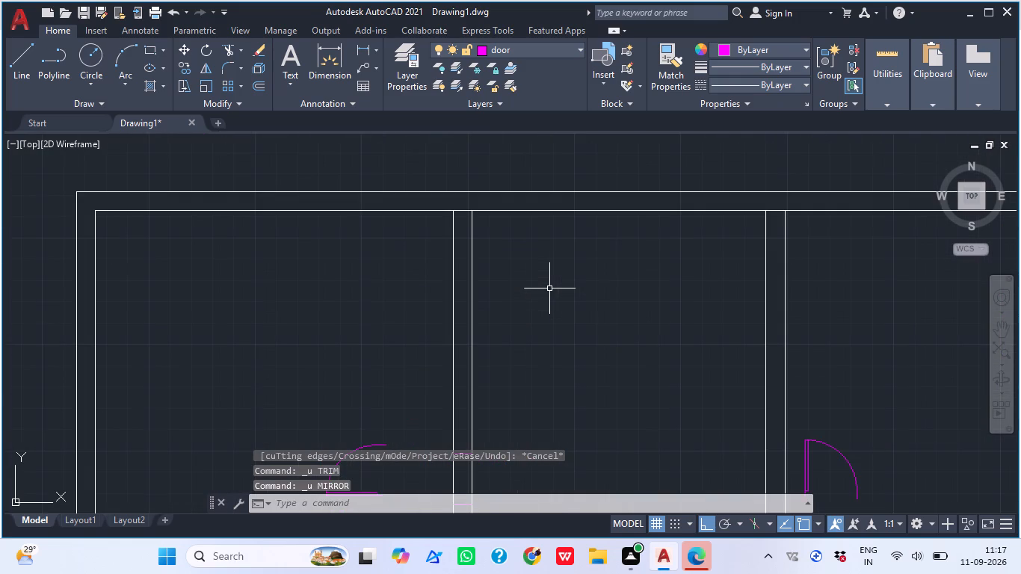
key("t")
key("r")
key("space")
scroll(461, 198, "up", 2)
left_click(466, 215)
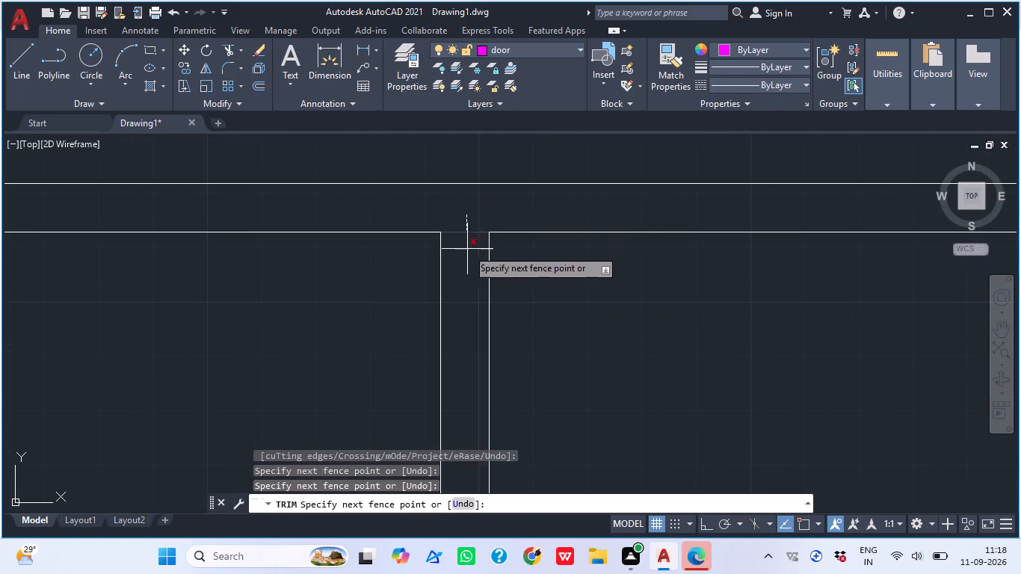
left_click(472, 261)
scroll(508, 237, "down", 3)
scroll(693, 253, "up", 3)
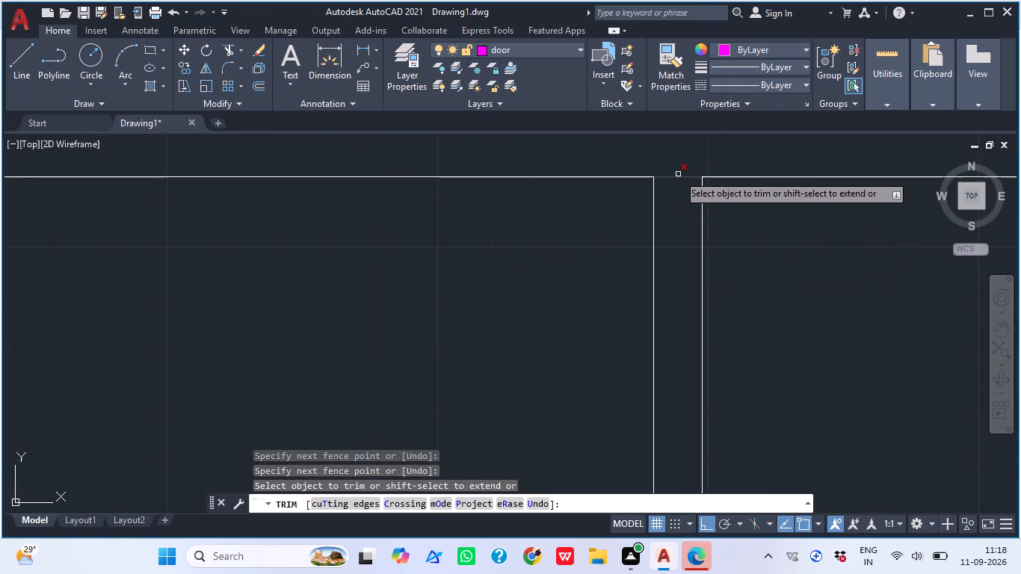
left_click(674, 173)
left_click(676, 199)
scroll(664, 201, "down", 3)
key("Escape")
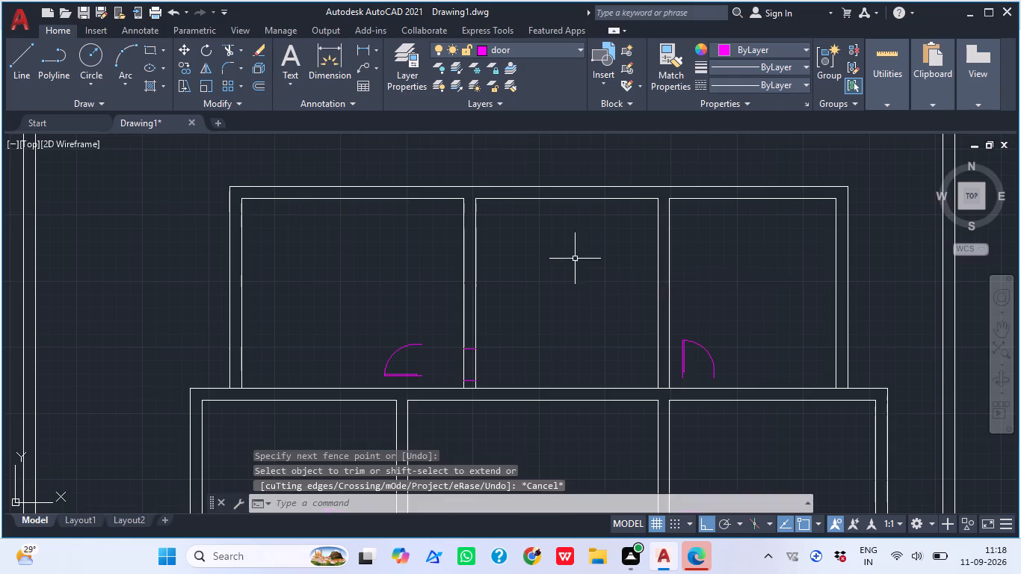
Mirror the left partition's wall and jamb lines about the vertical line through the middle room's top wall midpoint, keeping the originals.
scroll(506, 272, "down", 3)
scroll(528, 308, "up", 6)
middle_click_drag(398, 309, 546, 335)
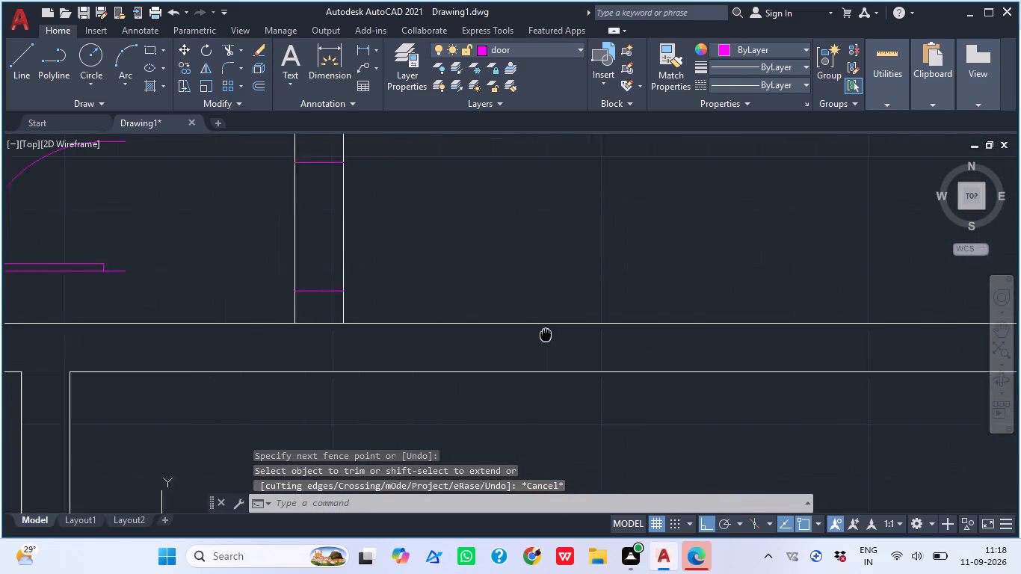
middle_click_drag(546, 335, 557, 344)
left_click(392, 316)
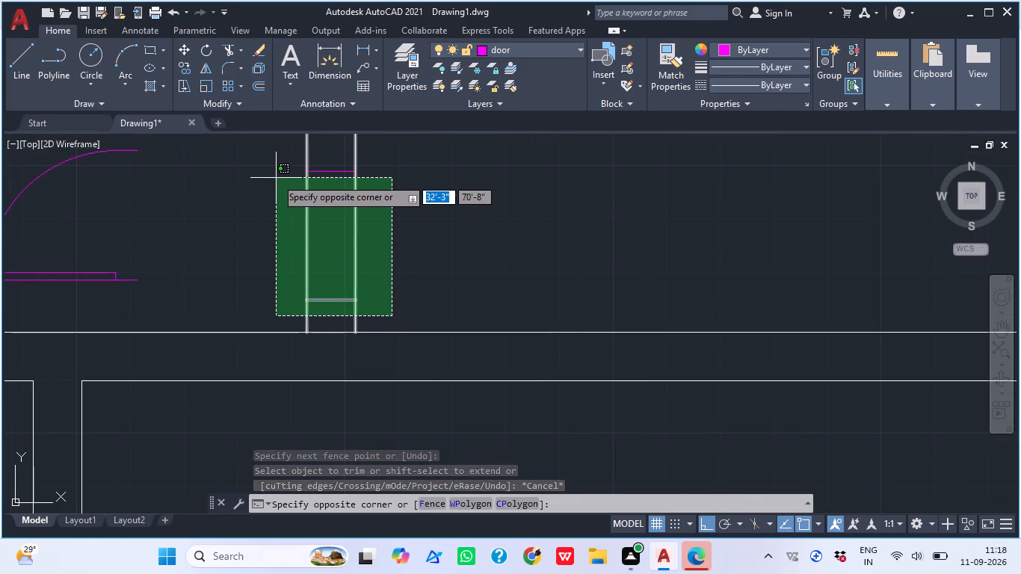
left_click(275, 163)
key("m")
key("i")
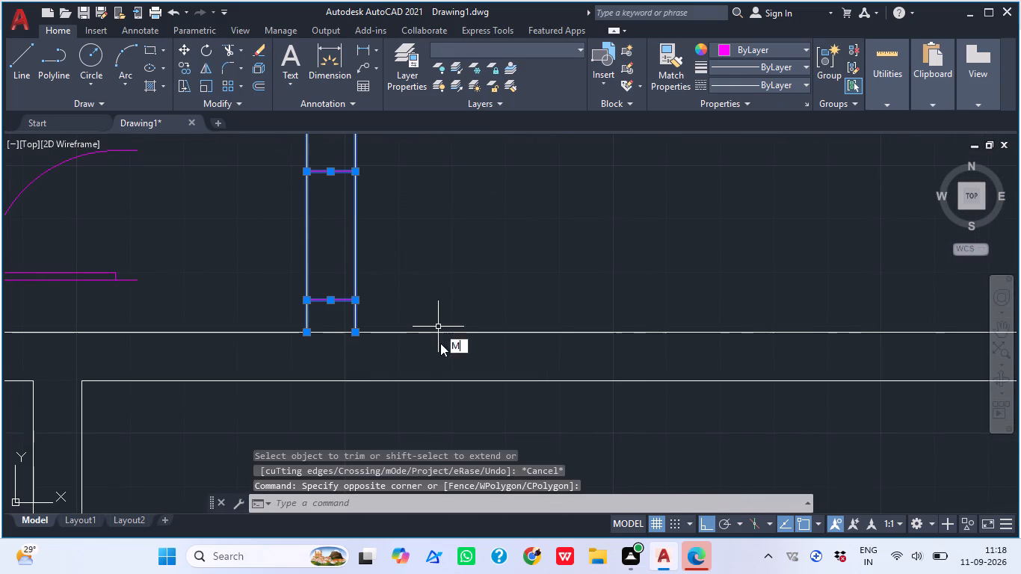
key("space")
scroll(419, 327, "down", 4)
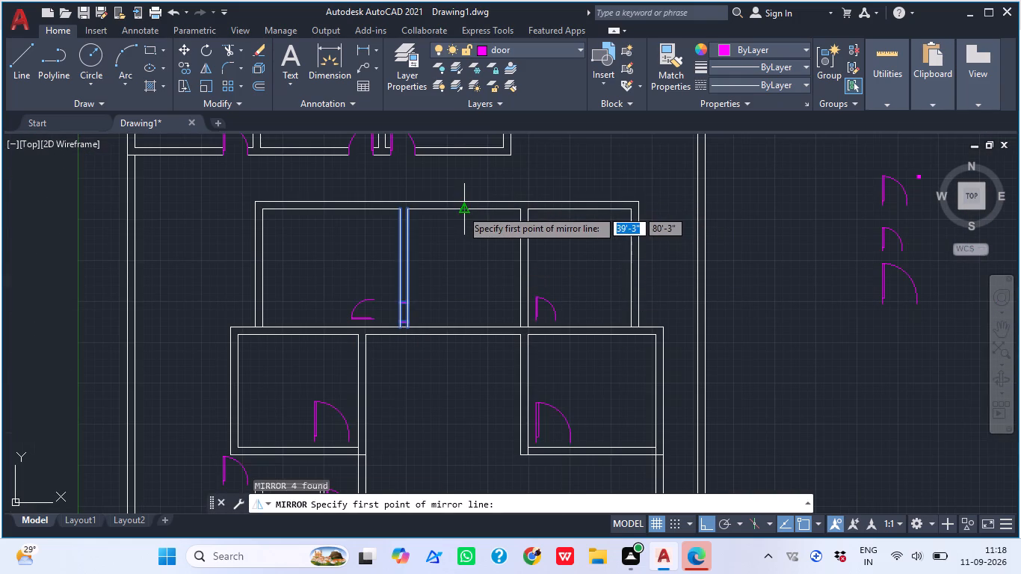
left_click(461, 209)
left_click(445, 457)
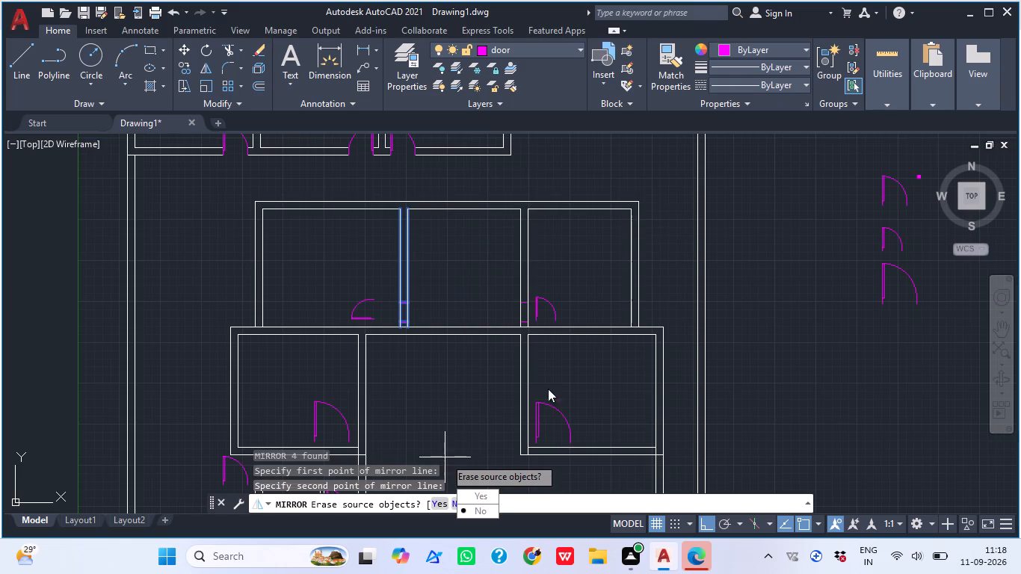
left_click_drag(482, 510, 445, 457)
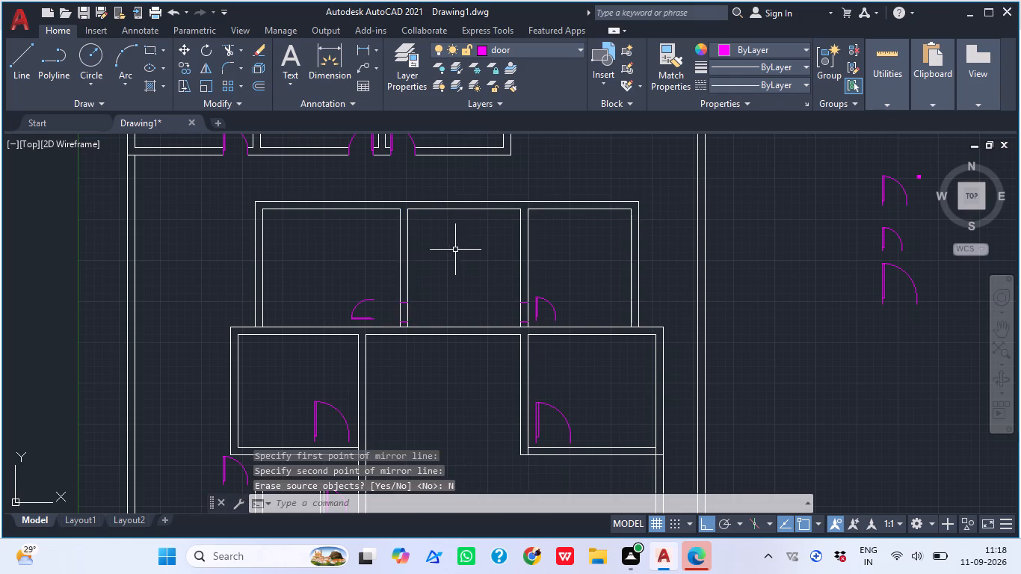
Trim the double wall lines between the jamb lines of both partitions to open the two door gaps in the three-room block.
key("t")
key("r")
key("space")
scroll(383, 327, "up", 2)
left_click(405, 294)
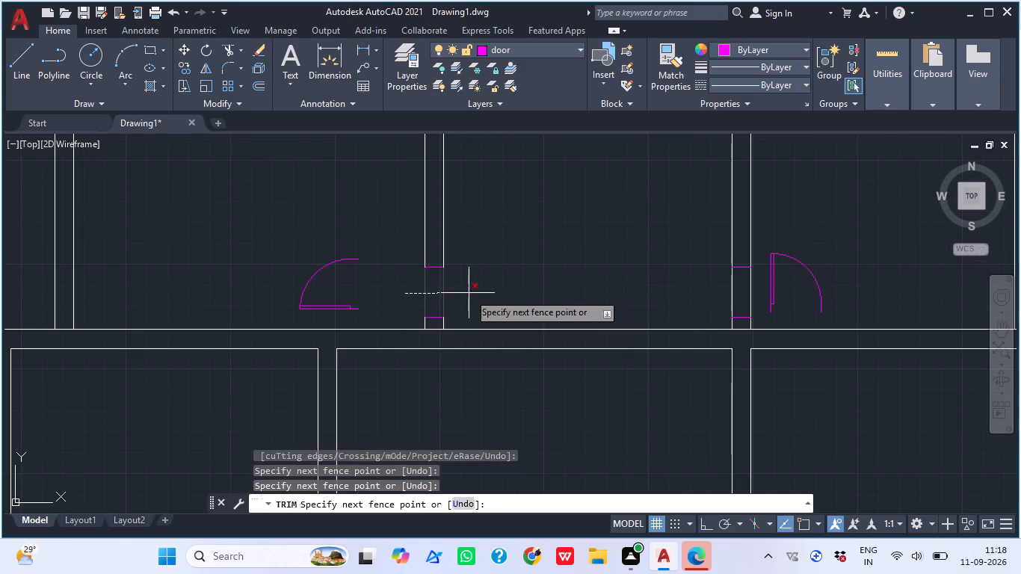
left_click(467, 293)
scroll(735, 295, "up", 3)
left_click(801, 274)
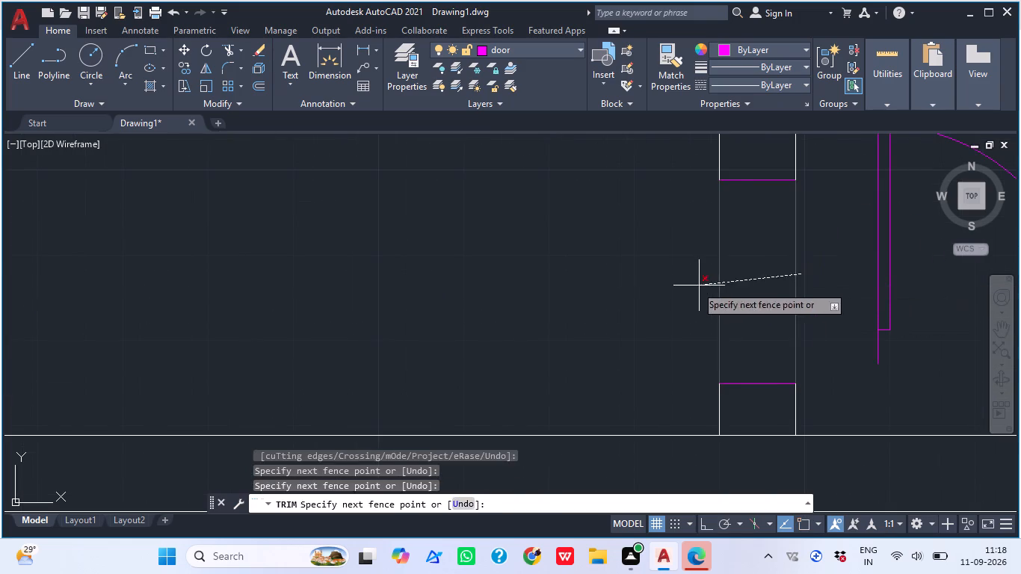
left_click(682, 290)
scroll(632, 284, "down", 4)
key("Escape")
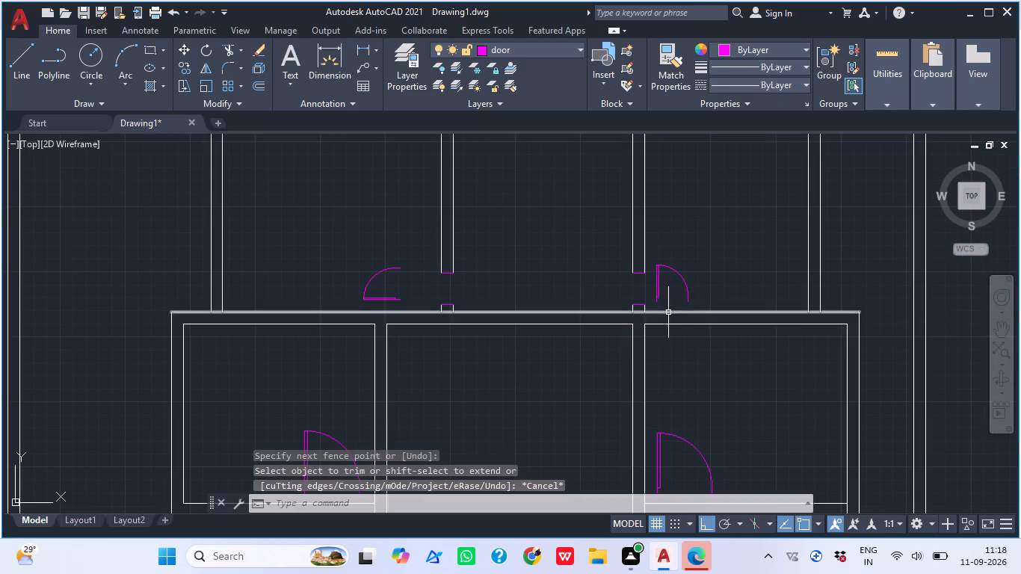
Rotate the door block beside the right partition's opening by 270° about the lower left end of the door.
middle_click_drag(673, 313, 603, 274)
scroll(671, 313, "up", 1)
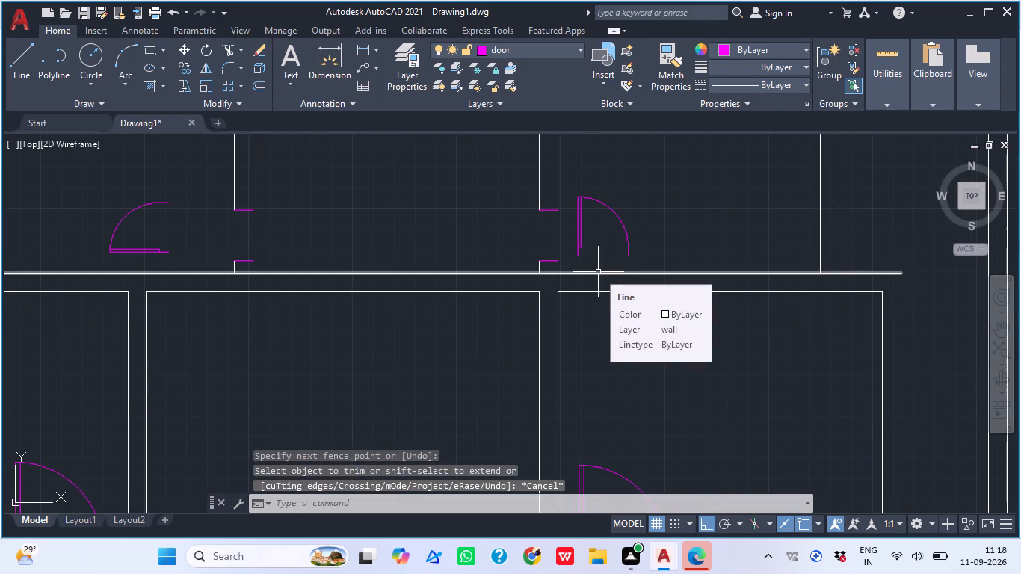
scroll(632, 214, "up", 2)
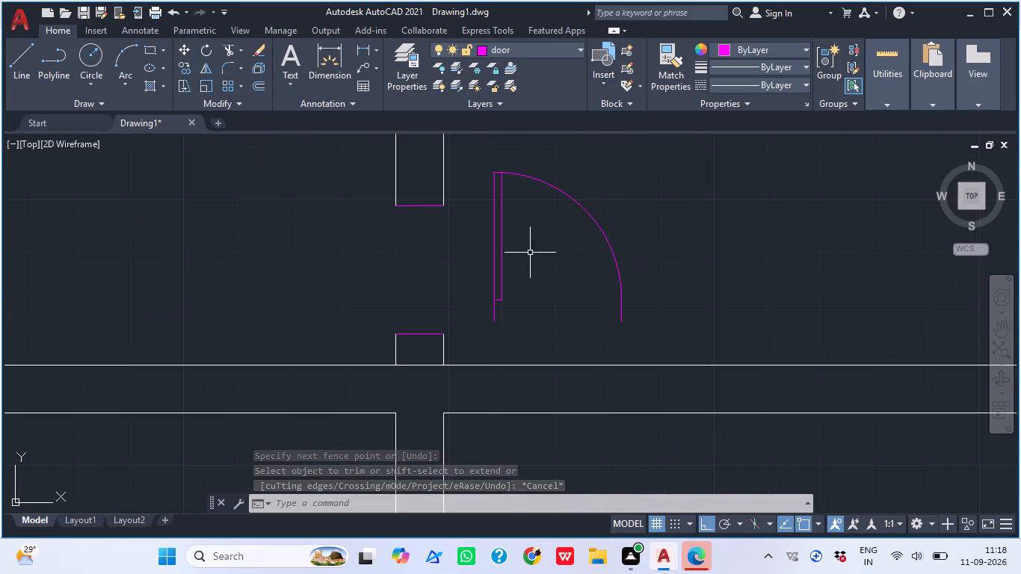
left_click(495, 264)
type("RO")
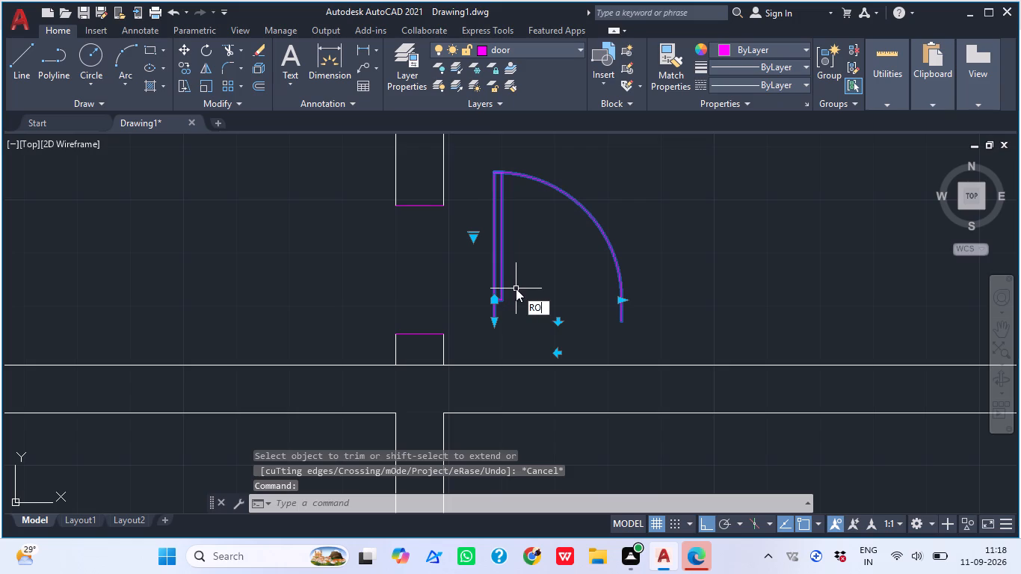
key("space")
left_click(495, 323)
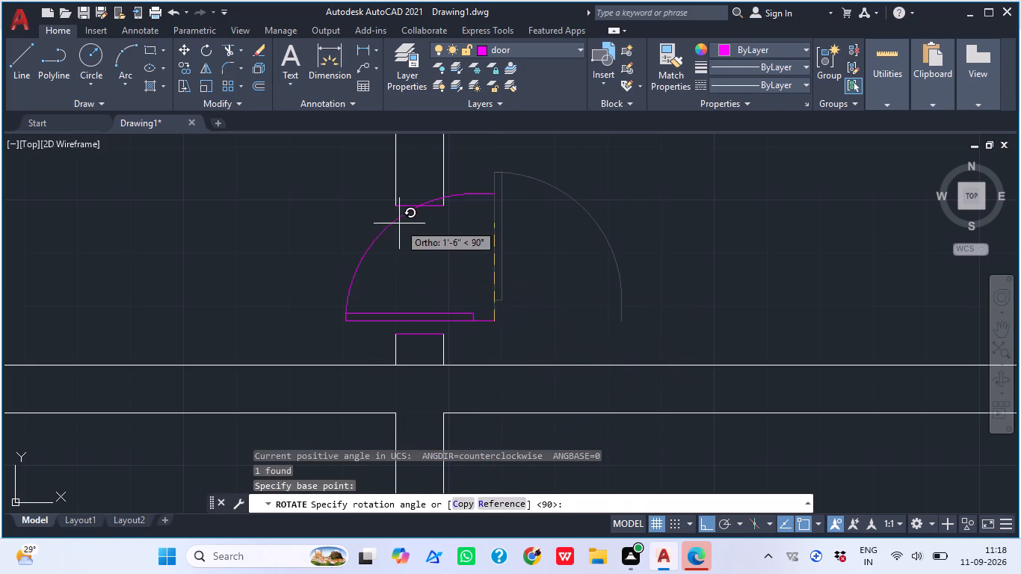
left_click(492, 439)
key("Escape")
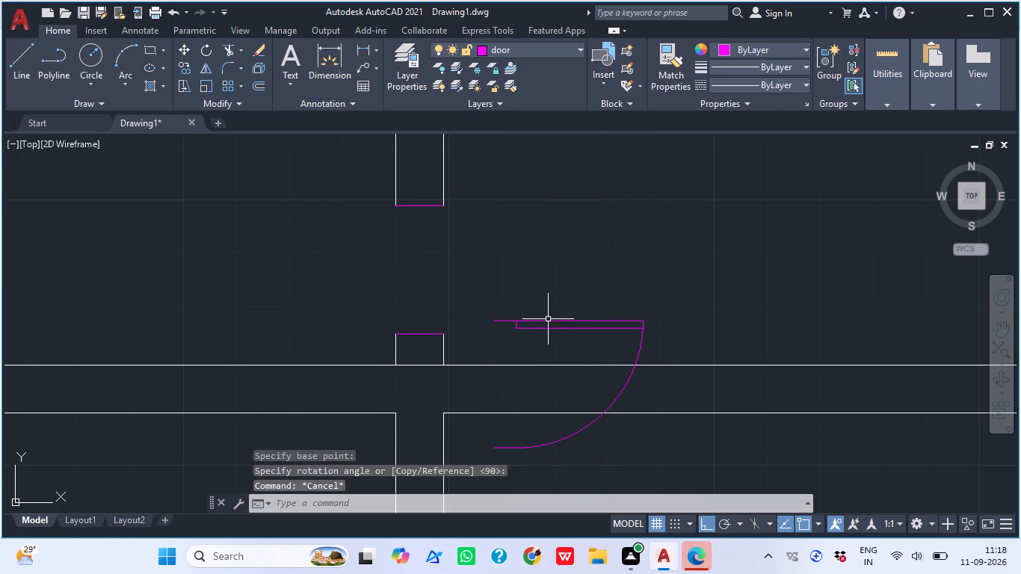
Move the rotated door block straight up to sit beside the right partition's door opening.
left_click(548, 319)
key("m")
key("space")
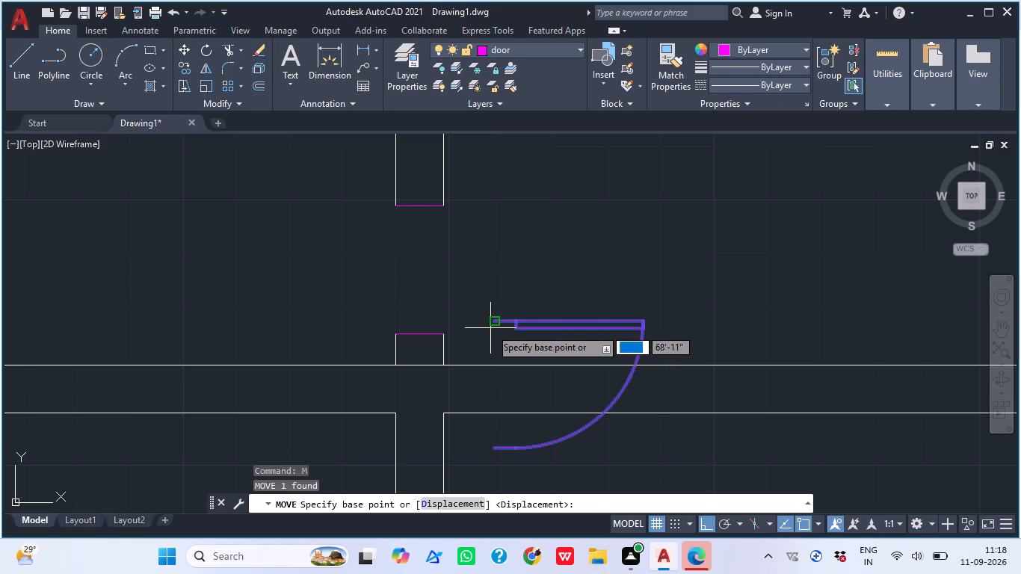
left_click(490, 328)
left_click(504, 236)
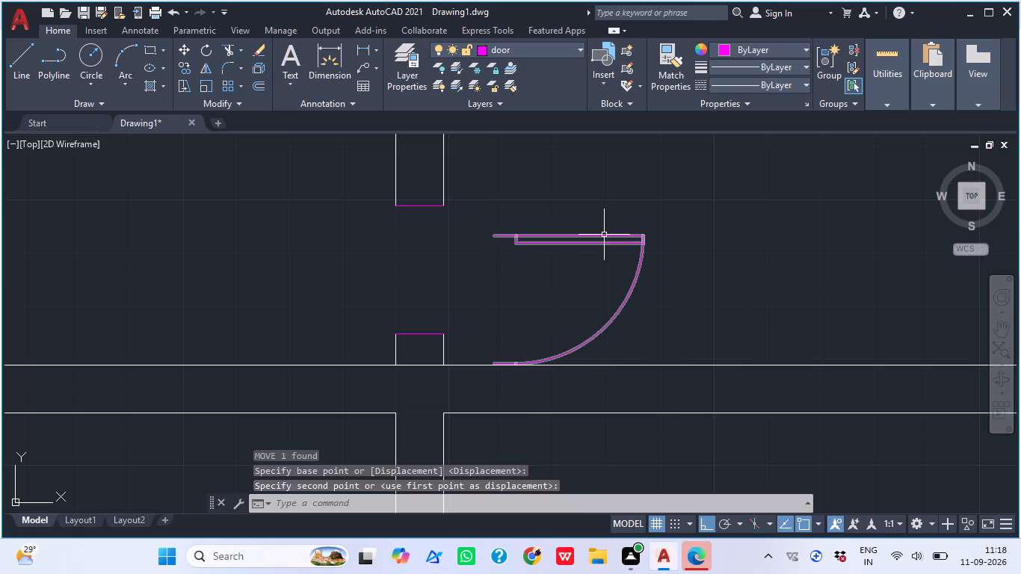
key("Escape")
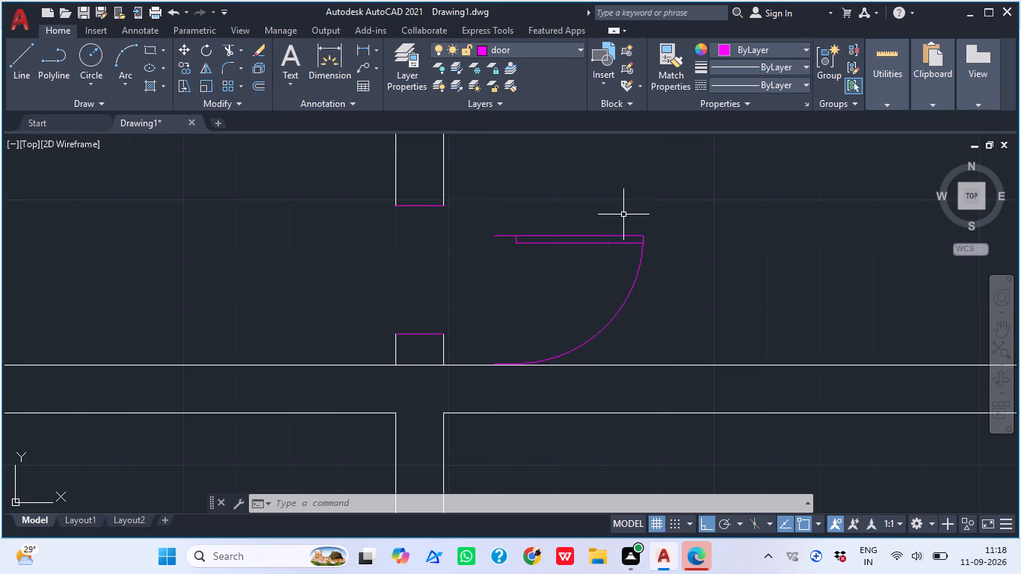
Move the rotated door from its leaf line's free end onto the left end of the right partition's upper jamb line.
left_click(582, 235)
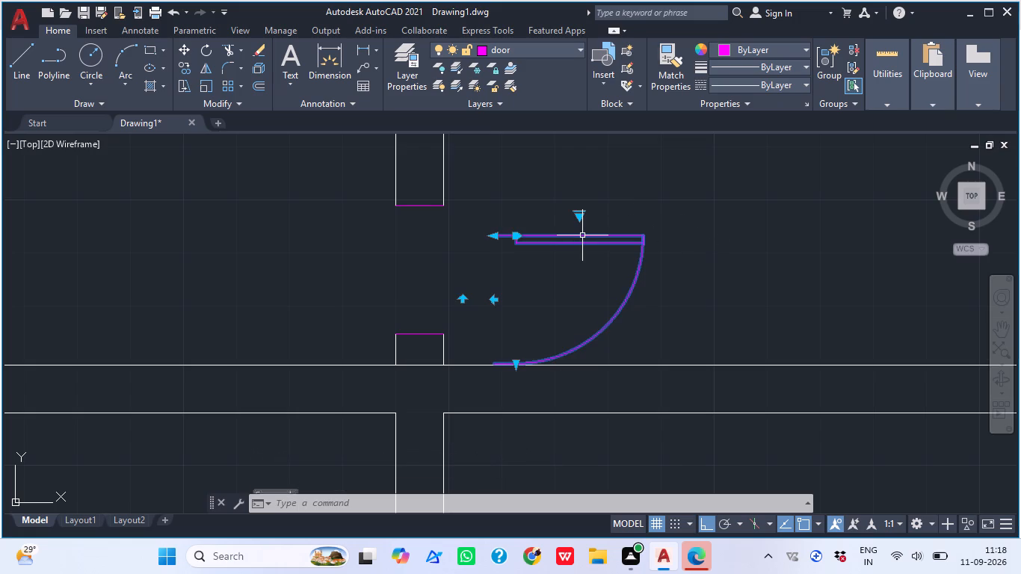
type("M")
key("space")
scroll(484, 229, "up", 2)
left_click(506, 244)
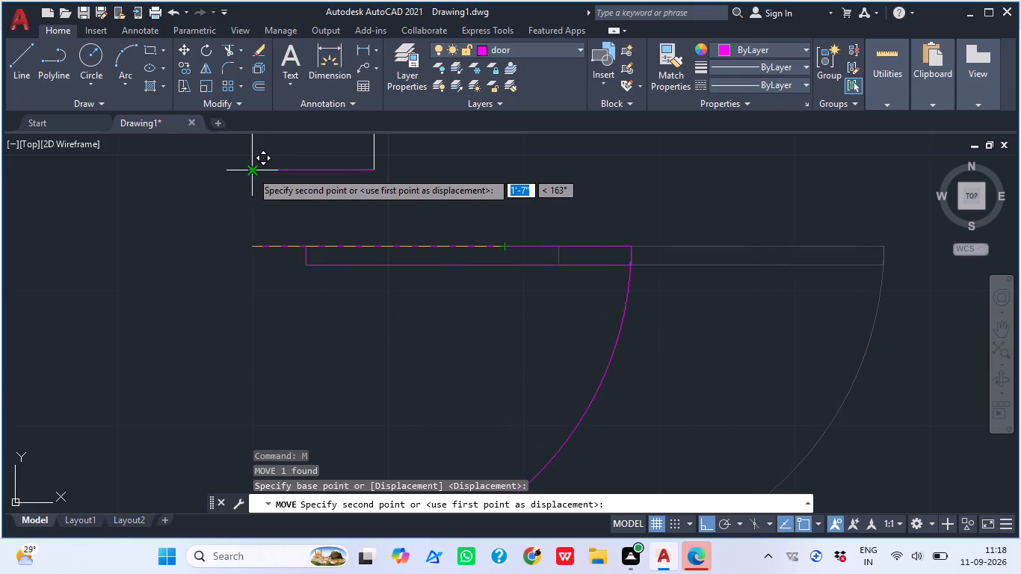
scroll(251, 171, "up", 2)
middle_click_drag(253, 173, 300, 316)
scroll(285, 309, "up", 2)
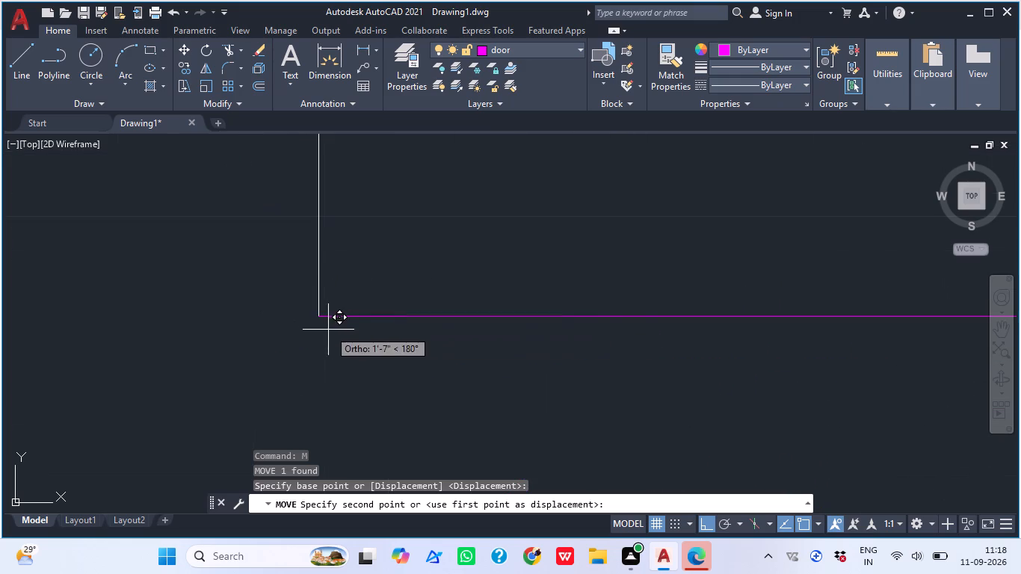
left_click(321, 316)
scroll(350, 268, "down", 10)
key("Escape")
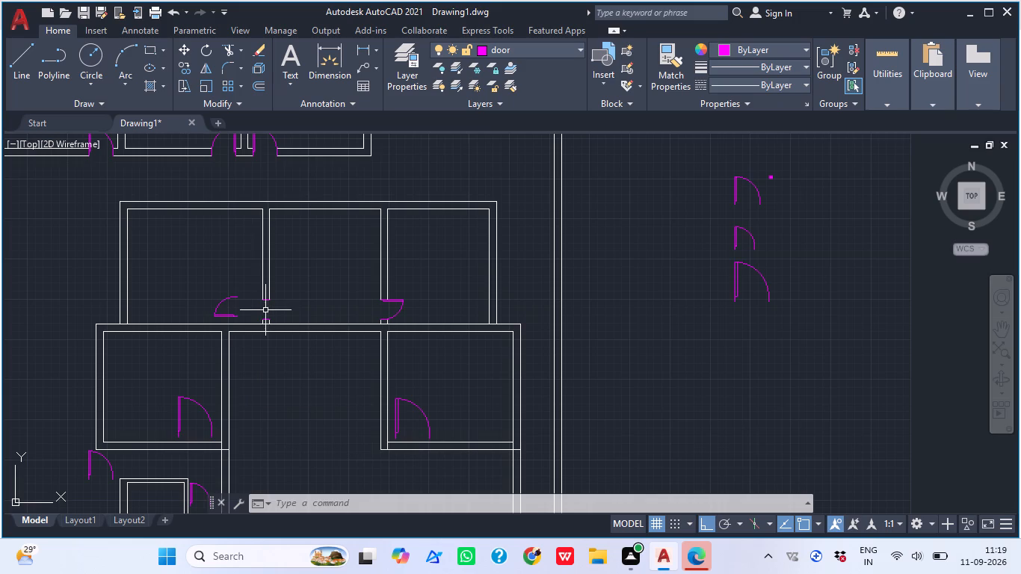
Move the left door block from its leaf line's right end onto the right end of the left partition's lower jamb line.
scroll(209, 309, "up", 4)
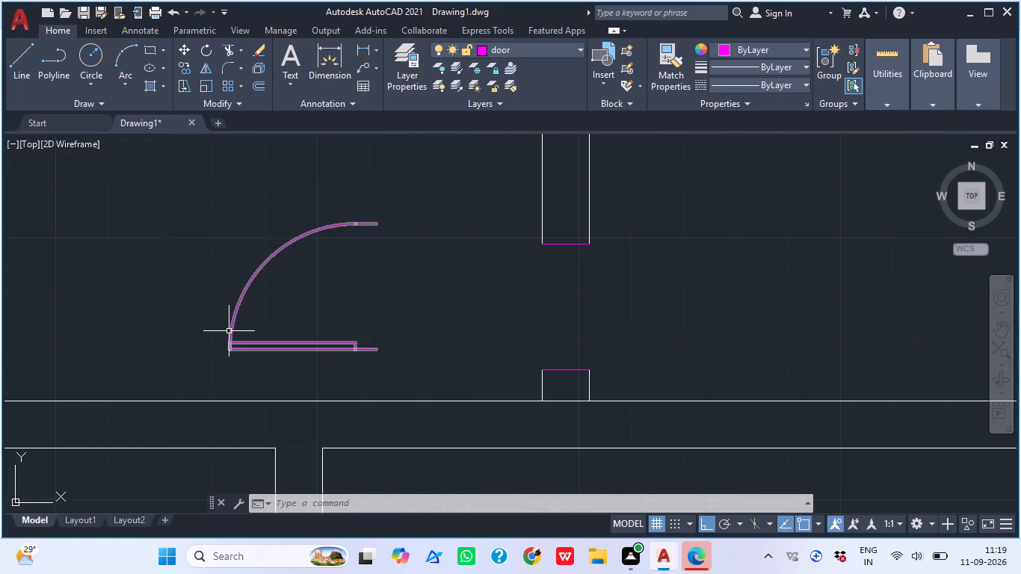
left_click(229, 331)
key("m")
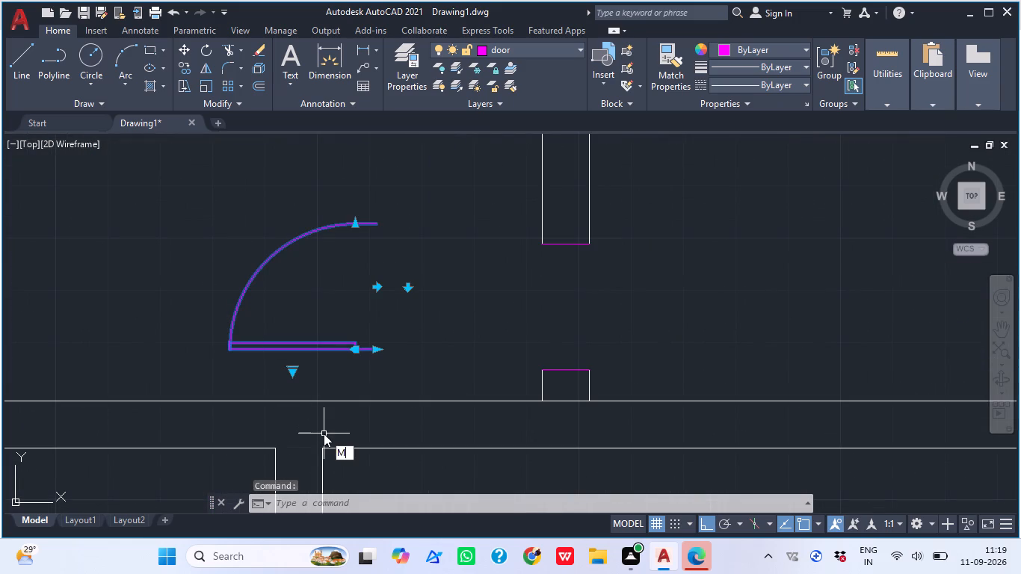
key("space")
scroll(453, 331, "up", 2)
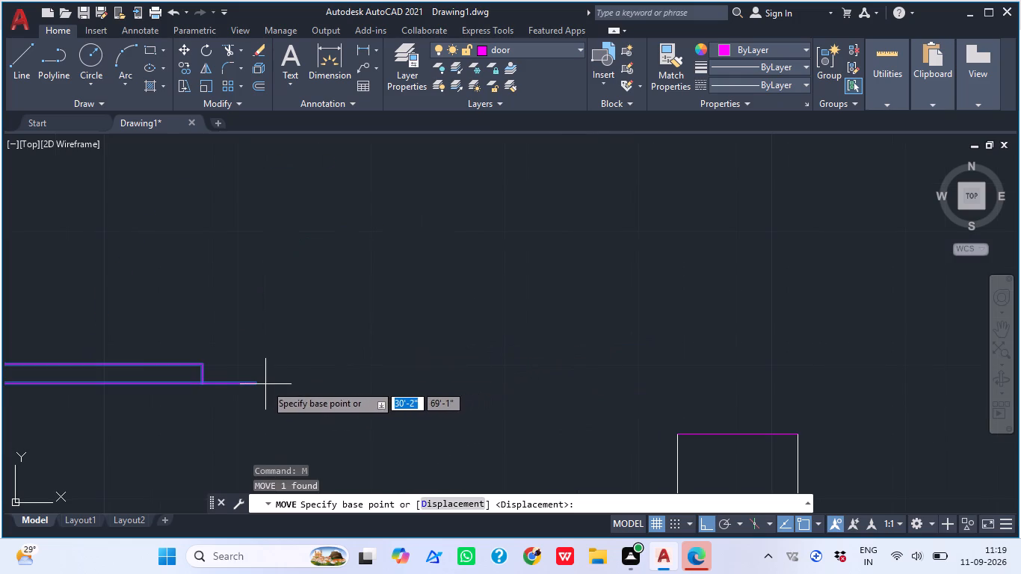
left_click(259, 384)
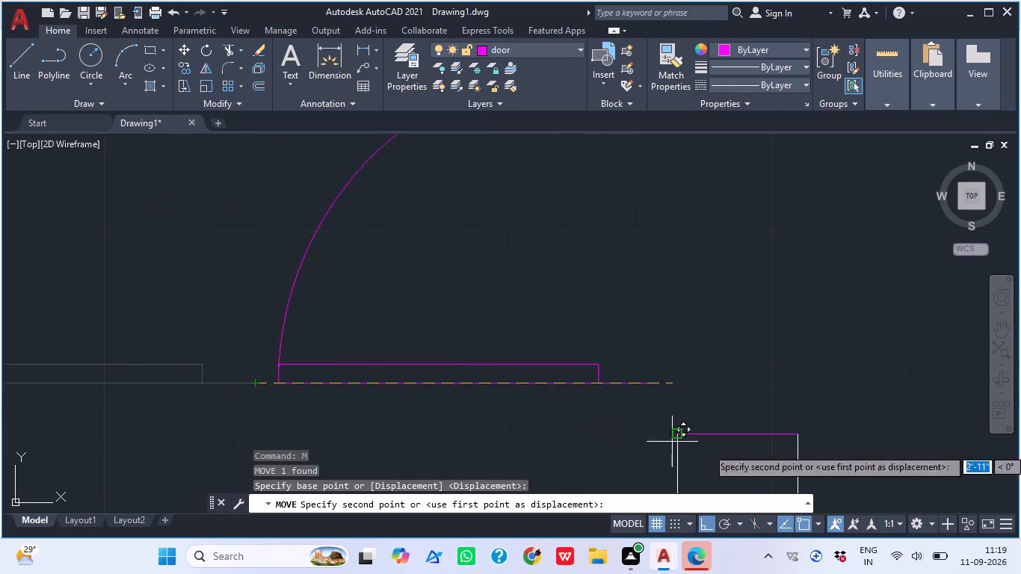
left_click(797, 436)
scroll(444, 357, "down", 6)
key("Escape")
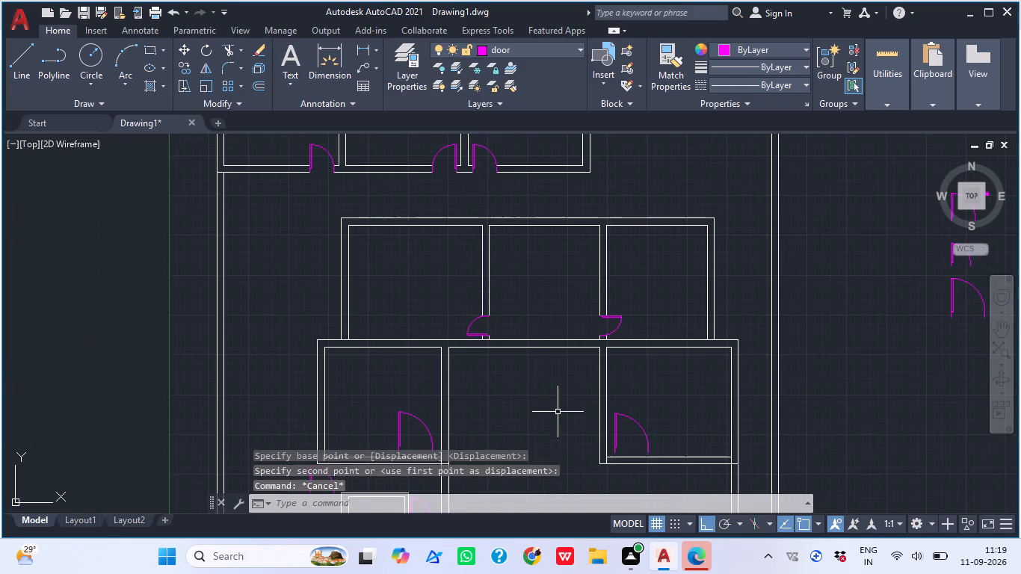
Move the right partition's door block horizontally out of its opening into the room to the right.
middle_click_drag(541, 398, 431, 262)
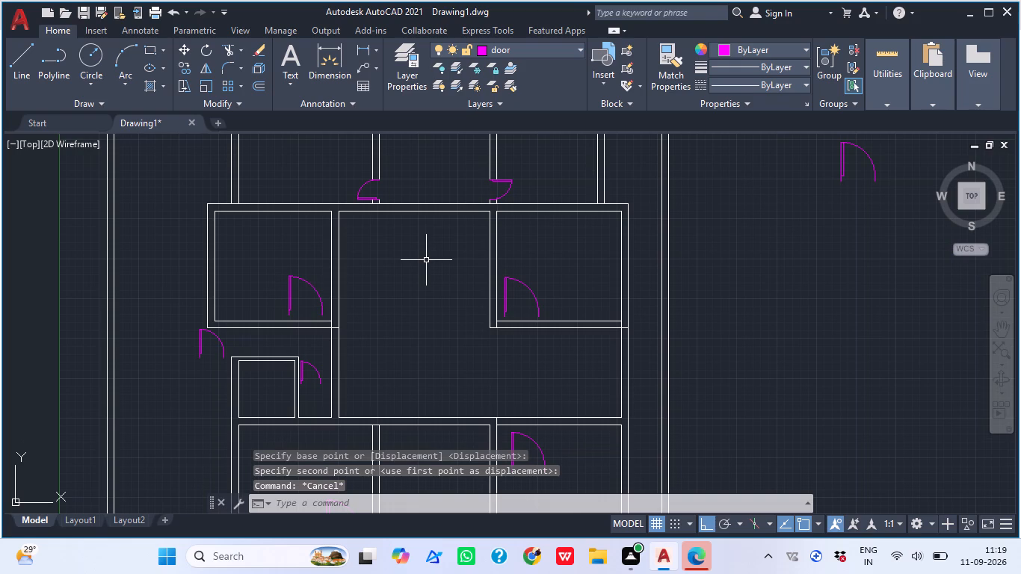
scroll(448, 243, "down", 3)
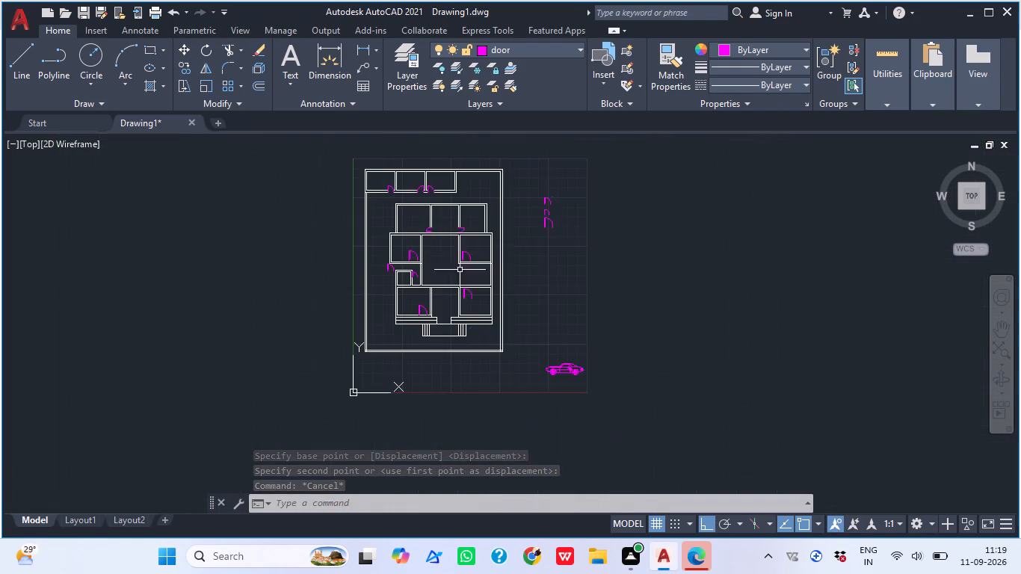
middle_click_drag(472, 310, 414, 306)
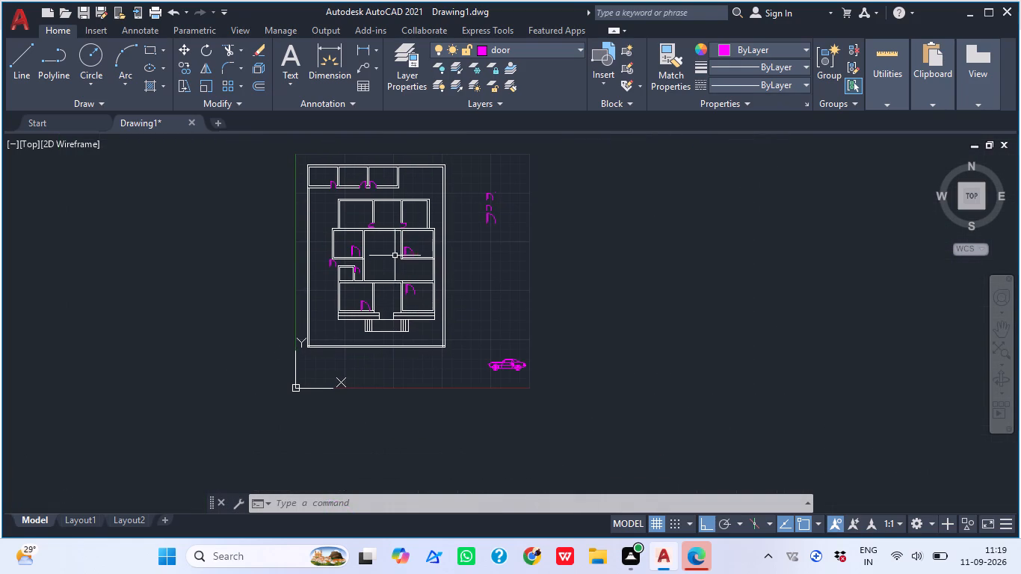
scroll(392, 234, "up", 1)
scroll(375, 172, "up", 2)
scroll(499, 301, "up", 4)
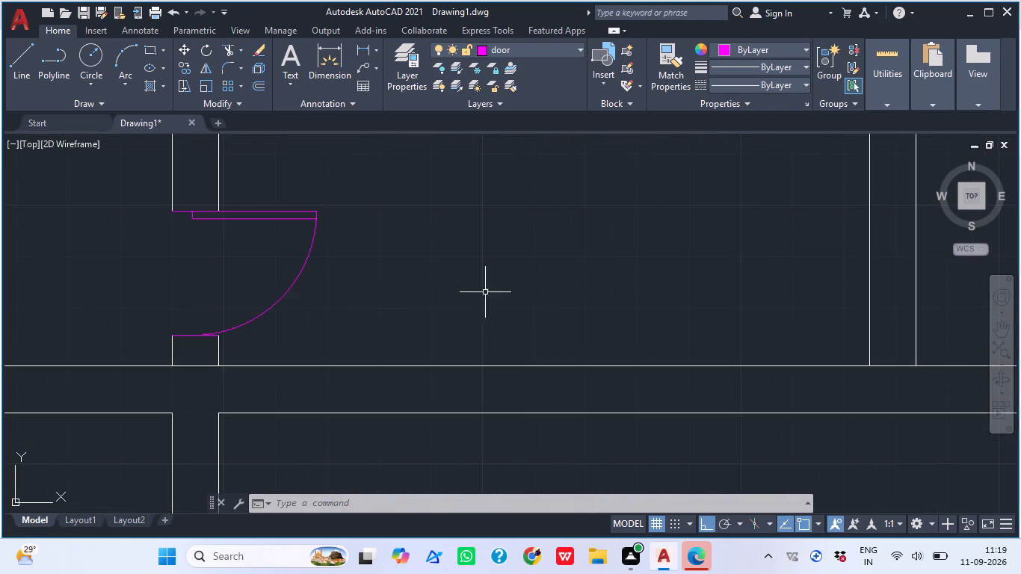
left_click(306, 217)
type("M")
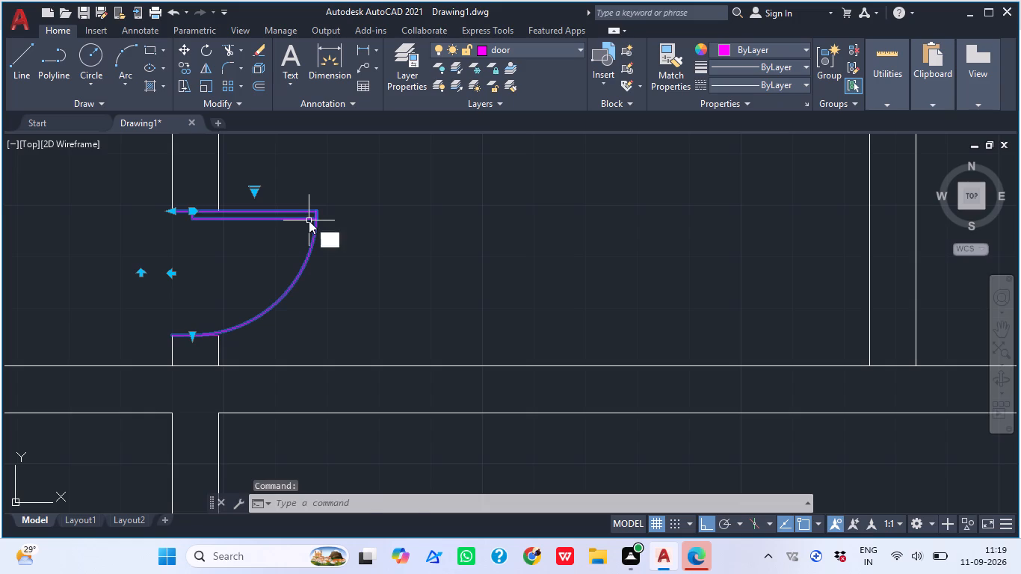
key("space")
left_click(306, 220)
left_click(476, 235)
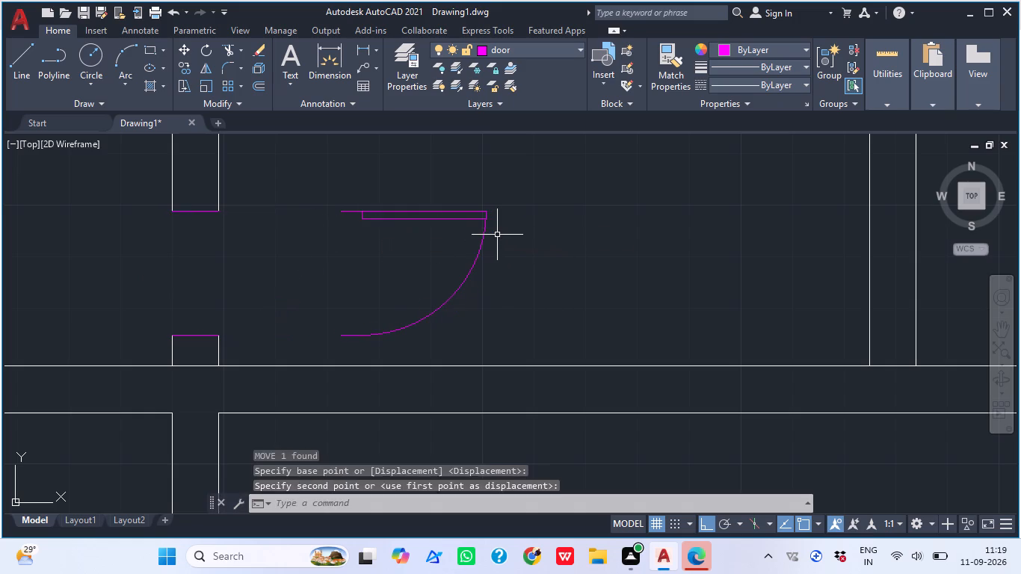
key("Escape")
Mirror the right door block about its horizontal leaf line and erase the source object.
left_click_drag(281, 175, 289, 176)
left_click(543, 345)
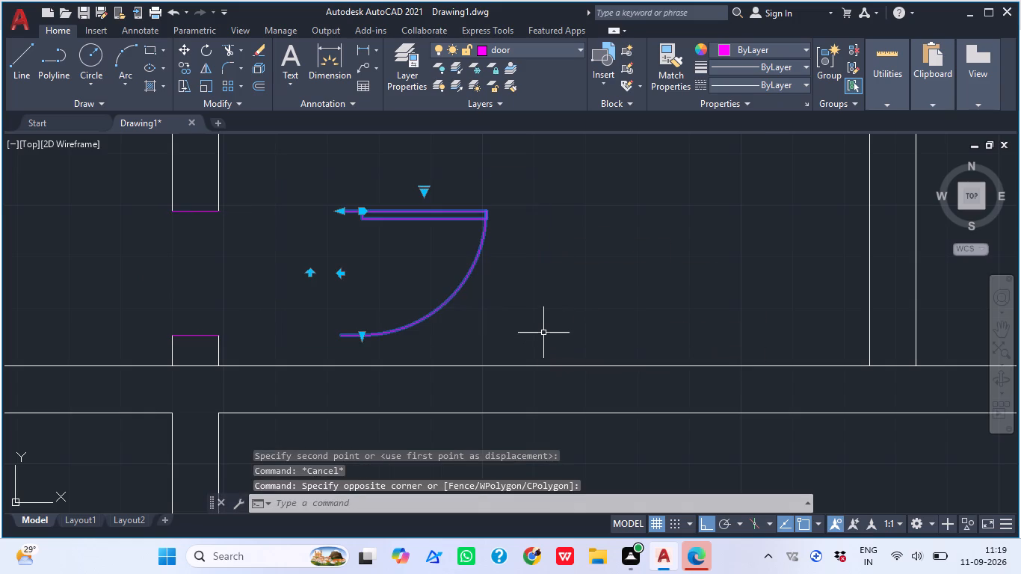
key("m")
type("I")
key("space")
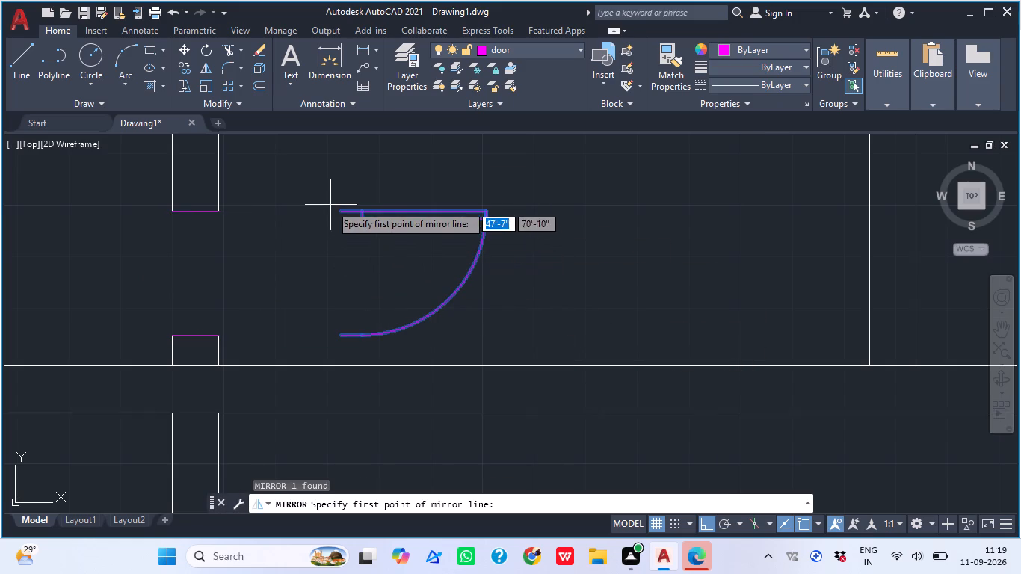
left_click(342, 208)
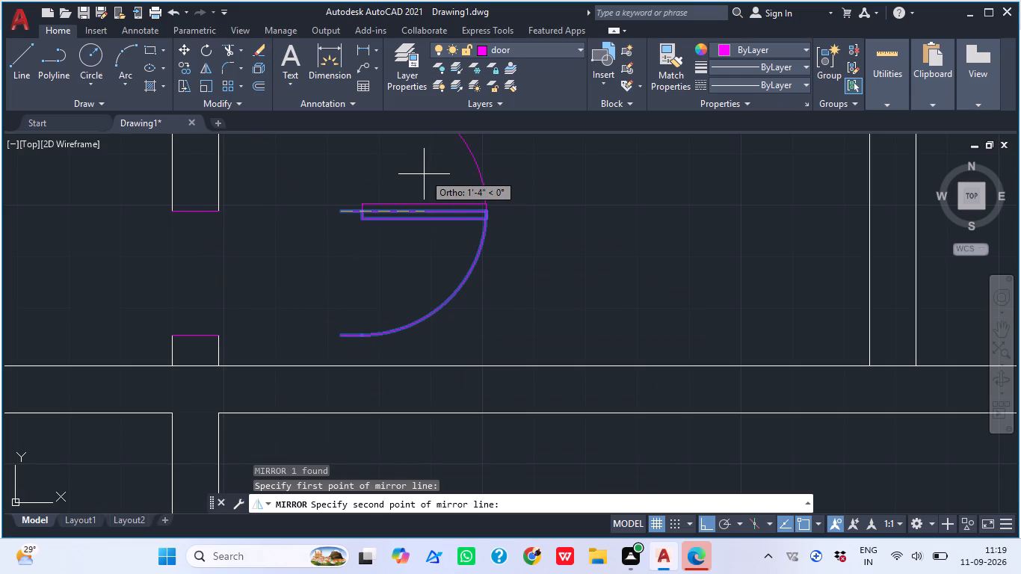
middle_click_drag(424, 174, 433, 298)
left_click(516, 262)
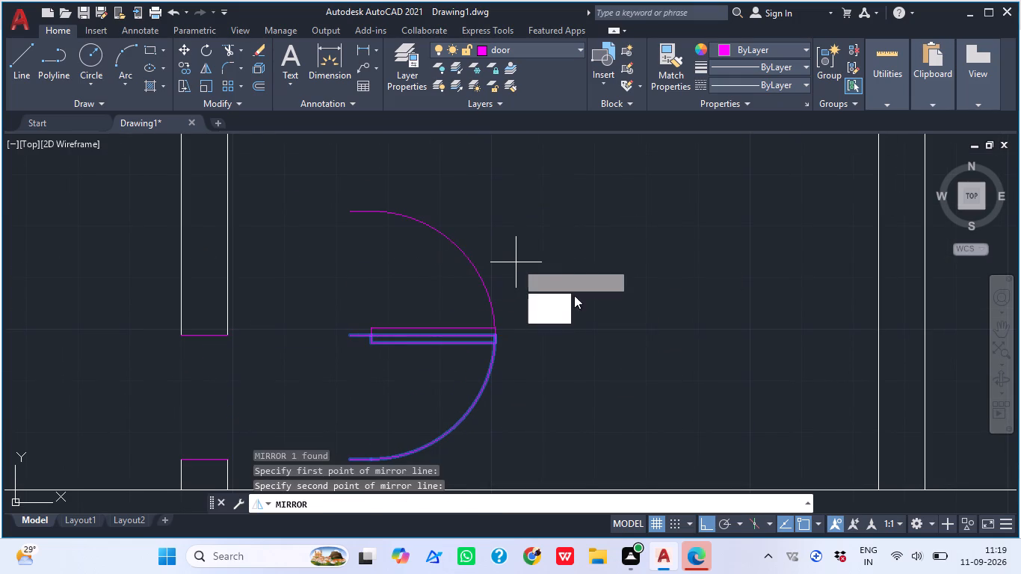
left_click_drag(553, 299, 516, 262)
Move the mirrored door from its leaf line's left end onto the left end of the right partition's lower jamb line.
left_click(370, 329)
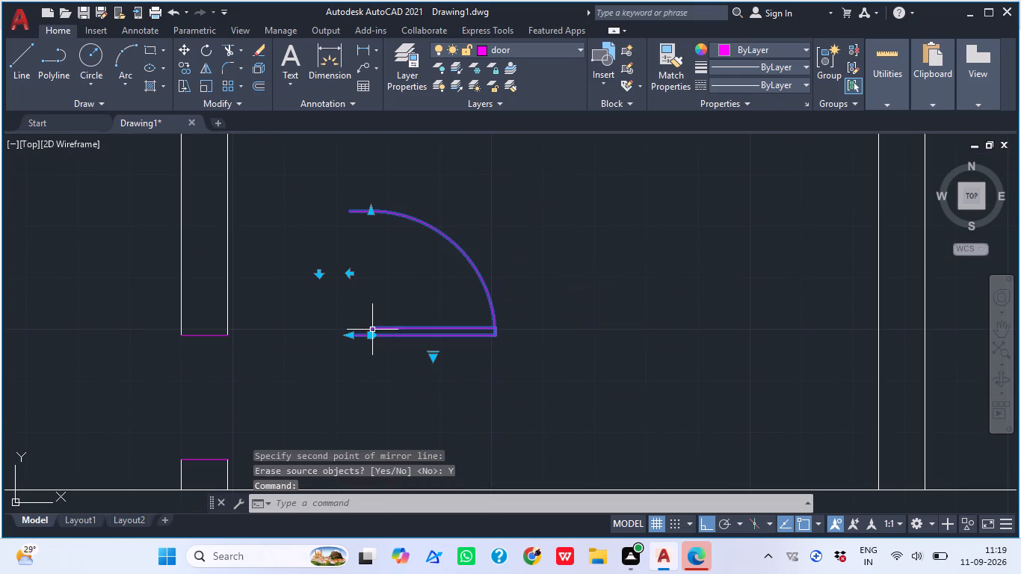
type("M")
key("space")
left_click(344, 335)
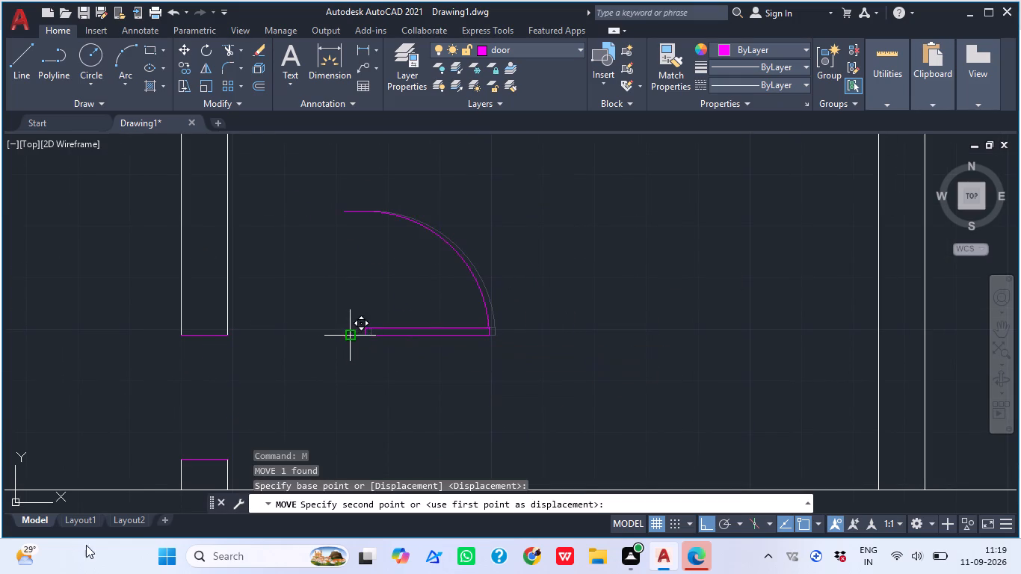
left_click(183, 456)
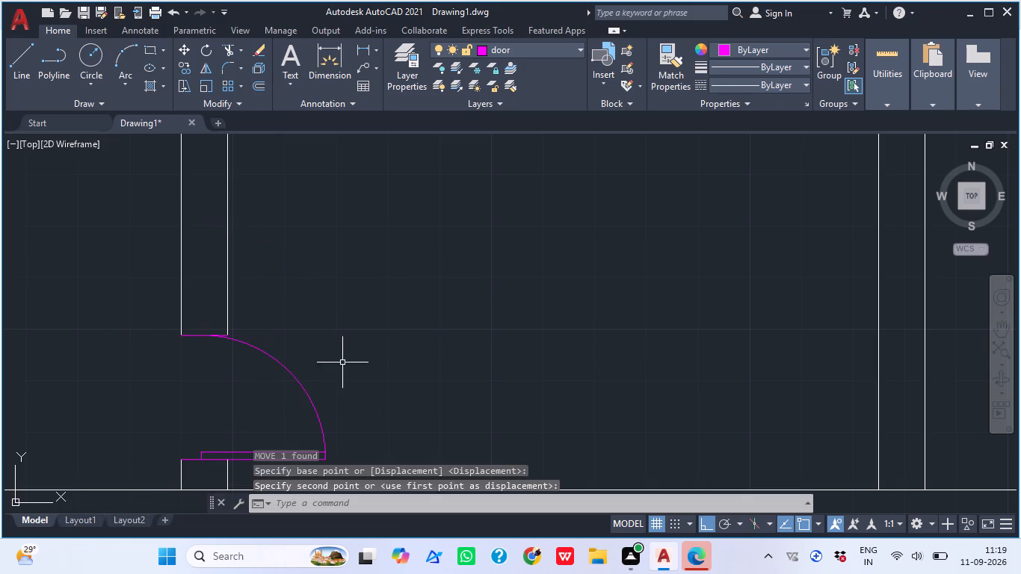
key("Escape")
scroll(390, 285, "down", 3)
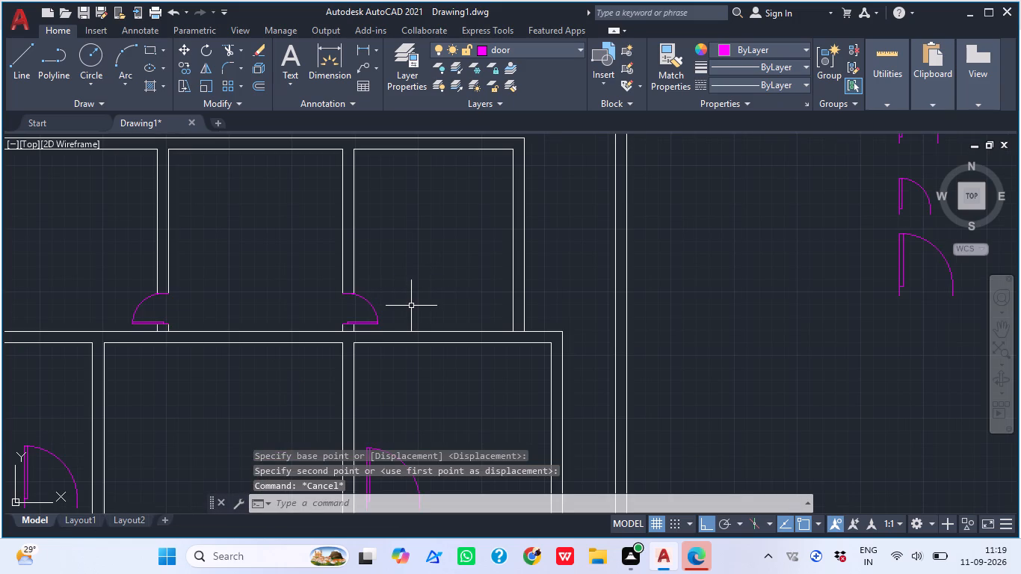
Delete the car block placed outside the plan's lower-right corner.
scroll(386, 318, "down", 3)
middle_click_drag(375, 341, 365, 360)
scroll(368, 356, "down", 1)
middle_click_drag(428, 350, 419, 241)
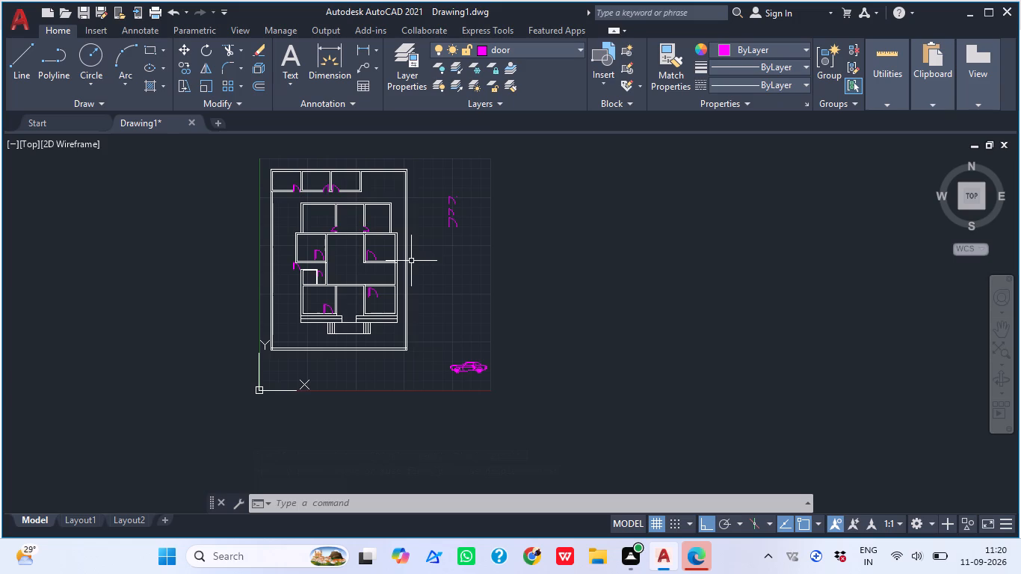
scroll(479, 347, "up", 2)
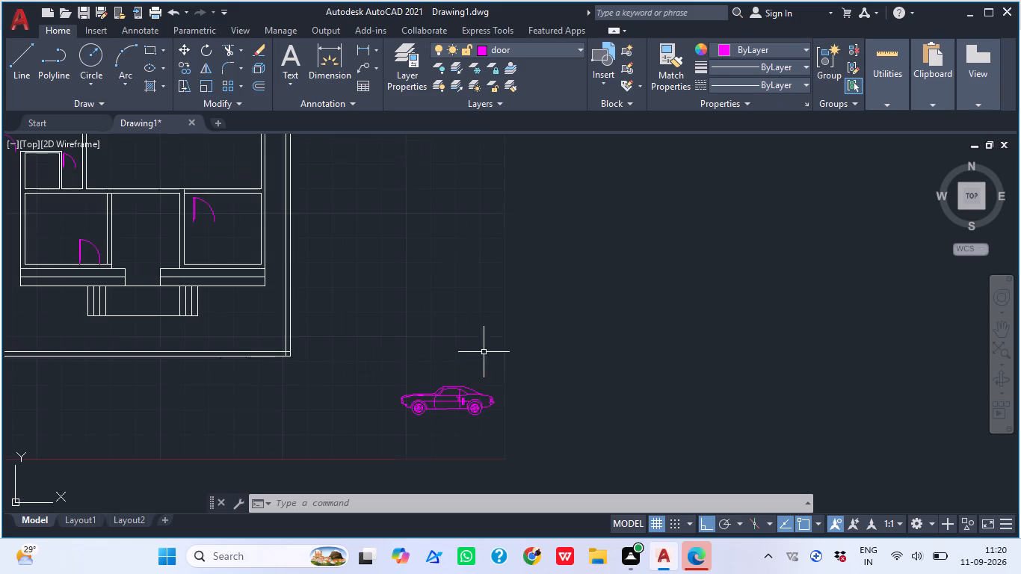
left_click(468, 398)
key("Delete")
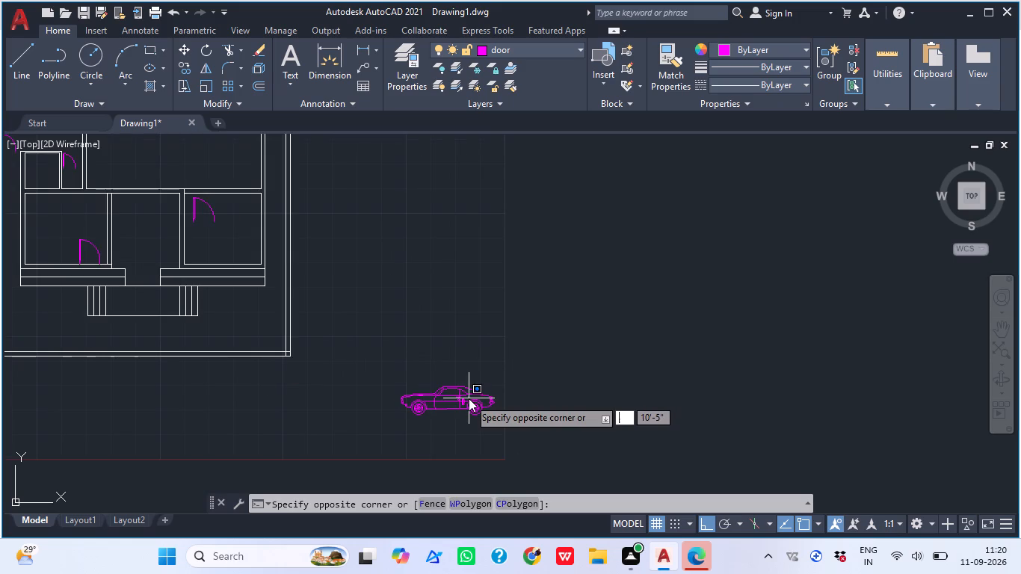
scroll(469, 398, "down", 1)
key("Escape")
left_click(469, 395)
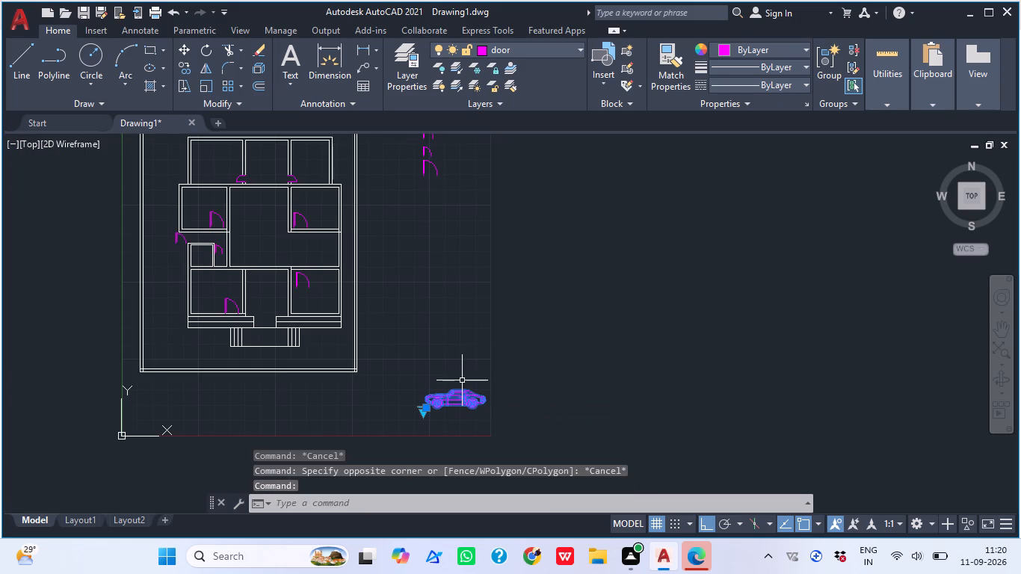
key("Delete")
Trim the short vertical line segment crossing the wall junction at the lower-right corner of the left middle room.
middle_click_drag(324, 372, 364, 425)
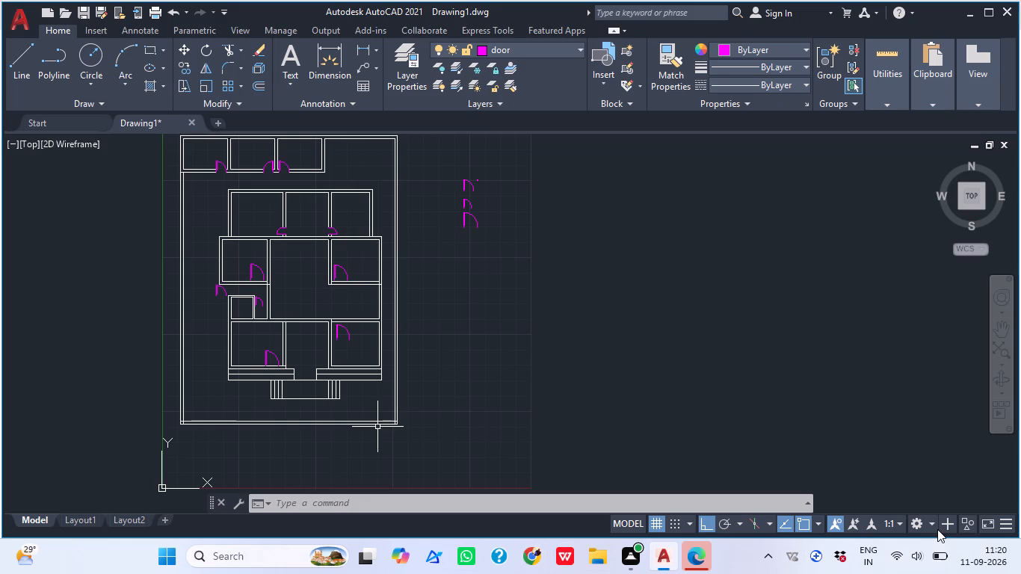
middle_click_drag(239, 342, 313, 339)
scroll(367, 212, "up", 1)
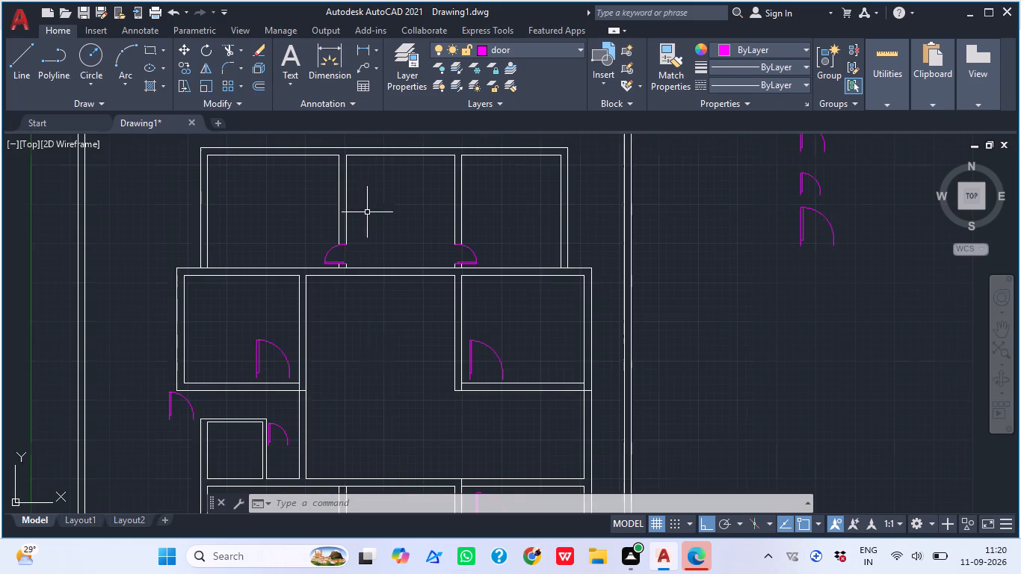
scroll(367, 212, "up", 1)
middle_click_drag(271, 328, 287, 278)
scroll(298, 358, "up", 2)
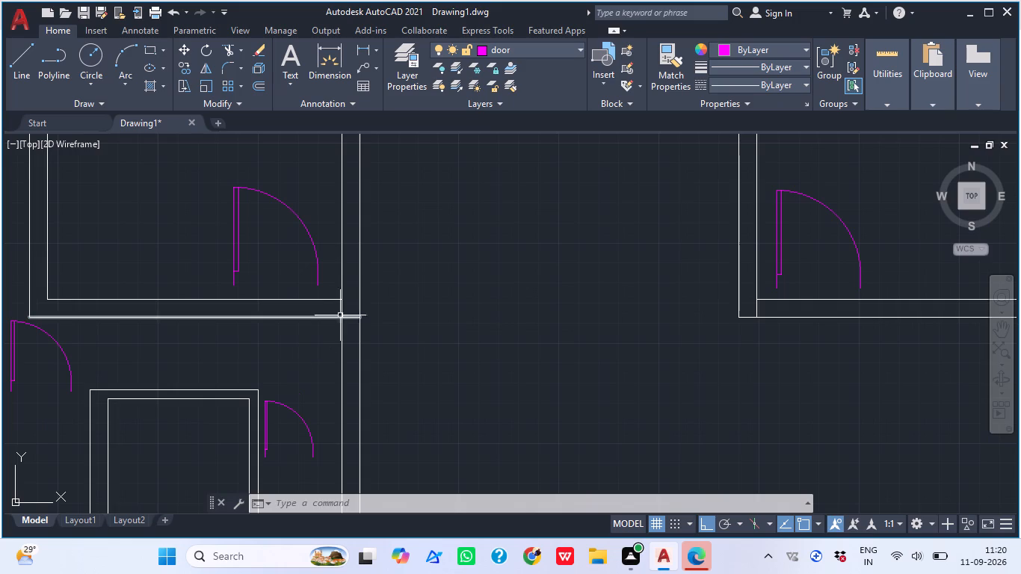
key("t")
type("R")
key("space")
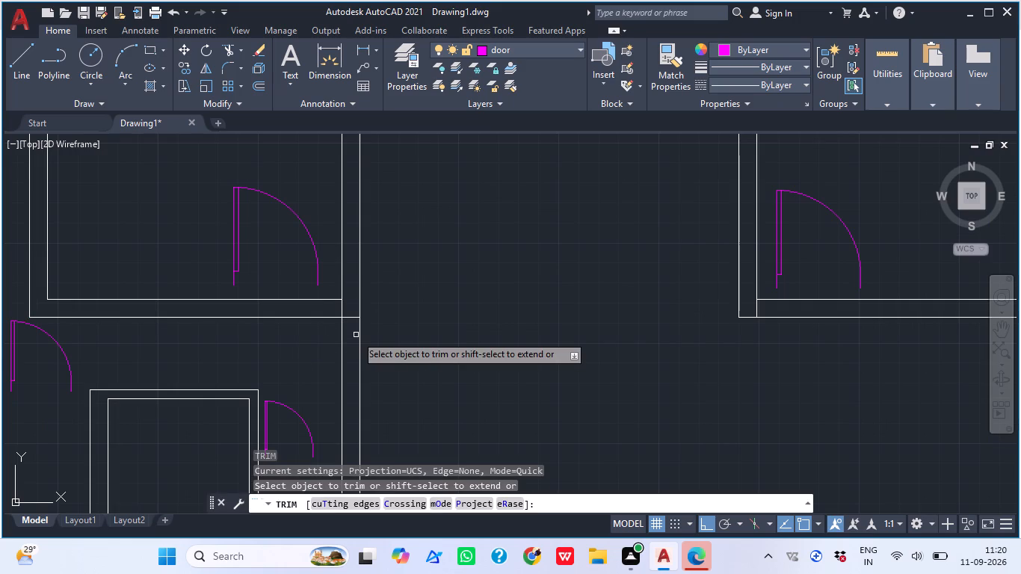
scroll(345, 341, "up", 2)
left_click(320, 268)
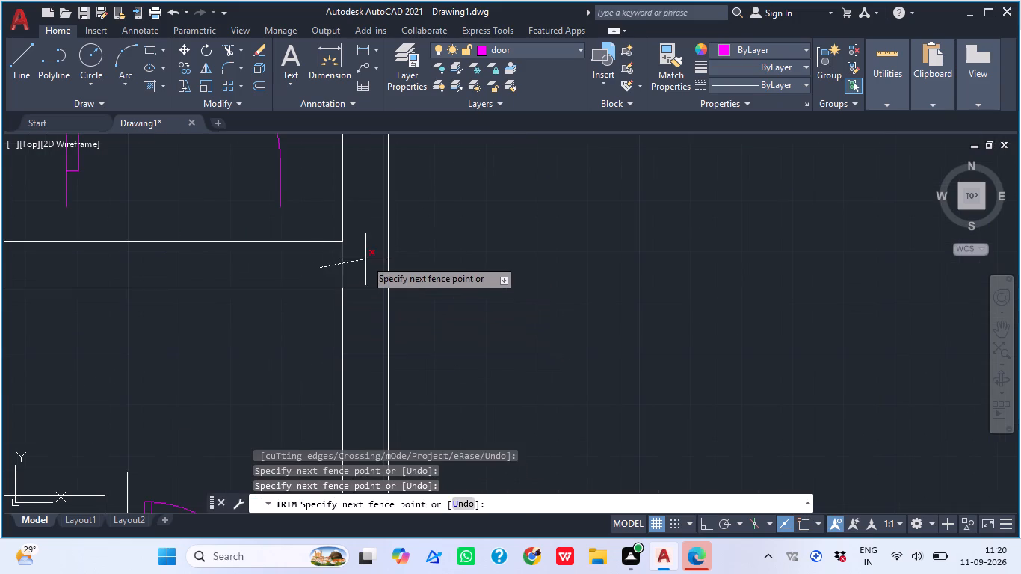
left_click(365, 259)
key("Escape")
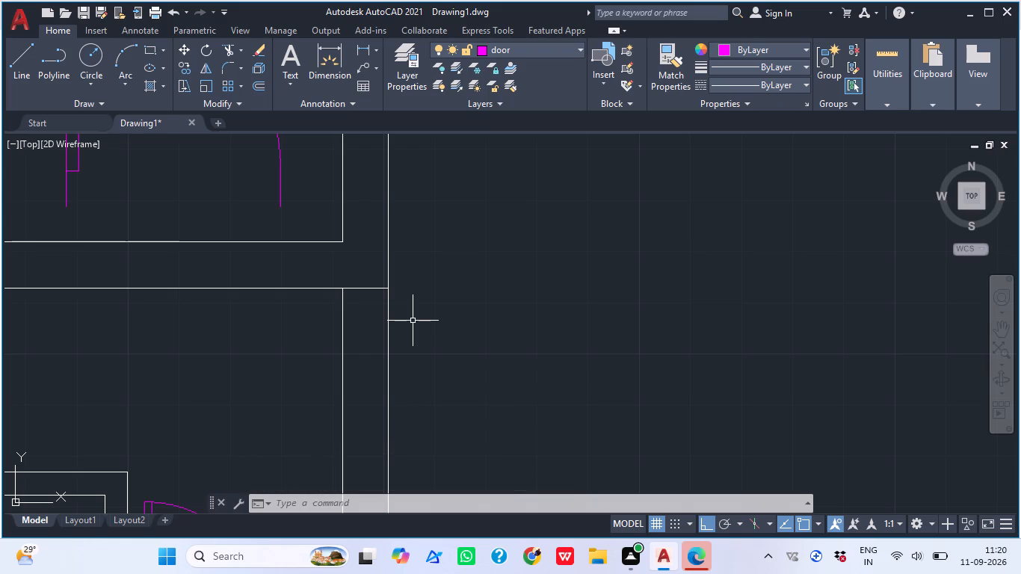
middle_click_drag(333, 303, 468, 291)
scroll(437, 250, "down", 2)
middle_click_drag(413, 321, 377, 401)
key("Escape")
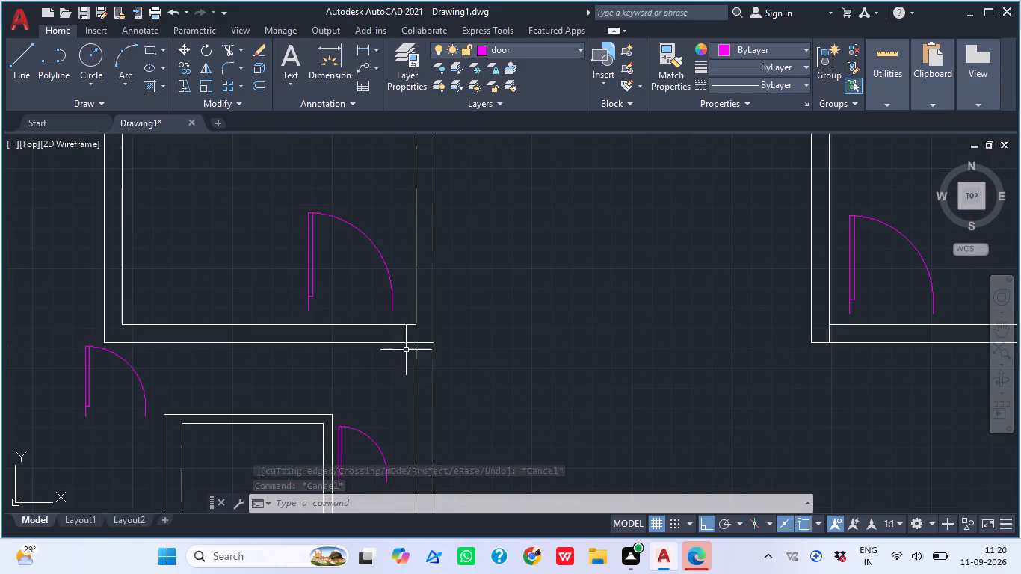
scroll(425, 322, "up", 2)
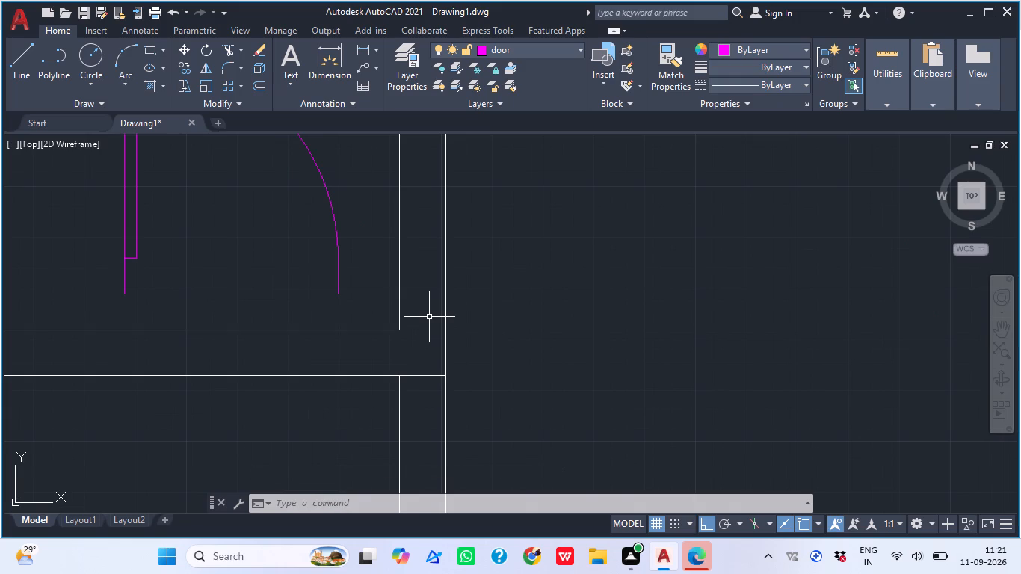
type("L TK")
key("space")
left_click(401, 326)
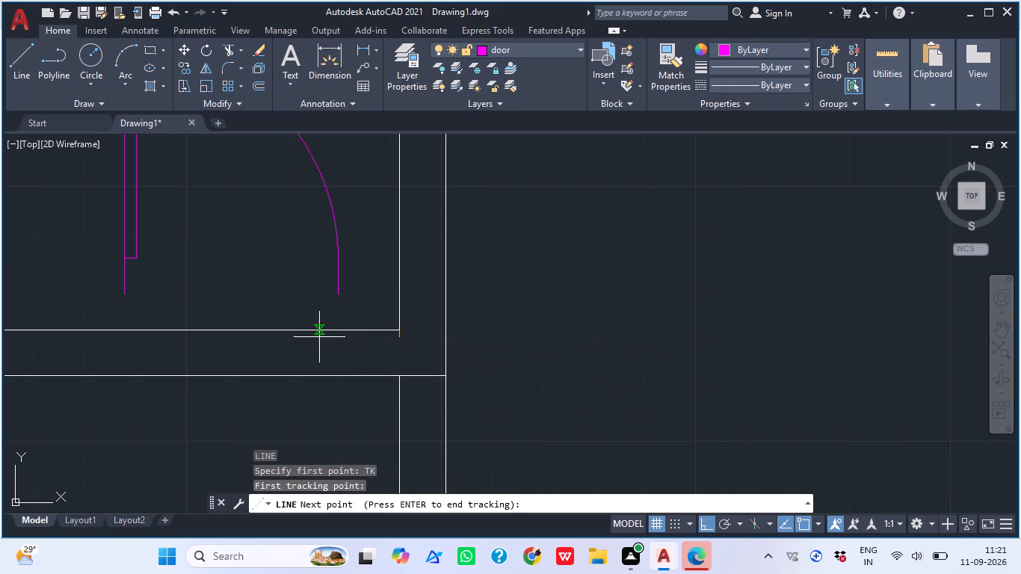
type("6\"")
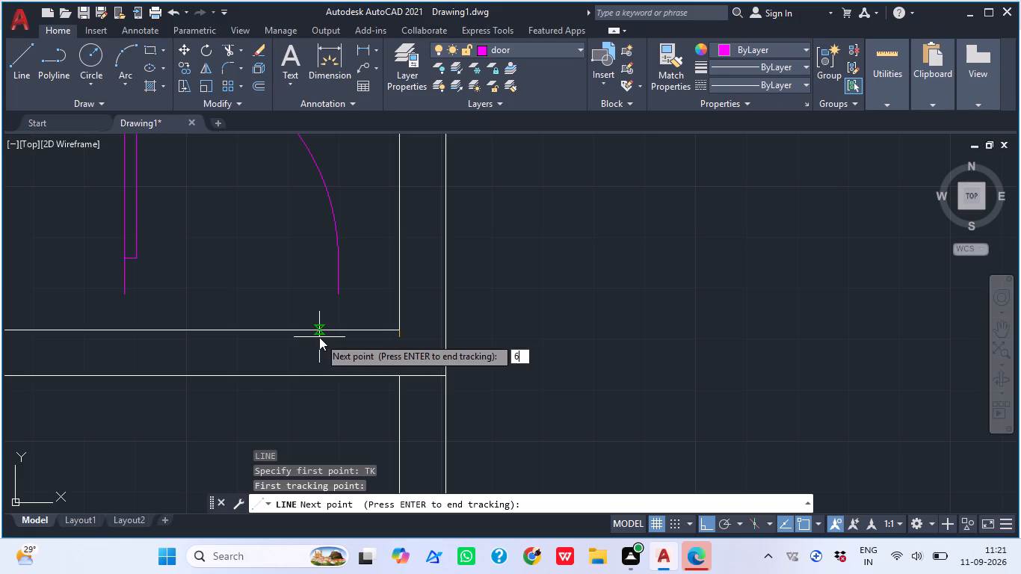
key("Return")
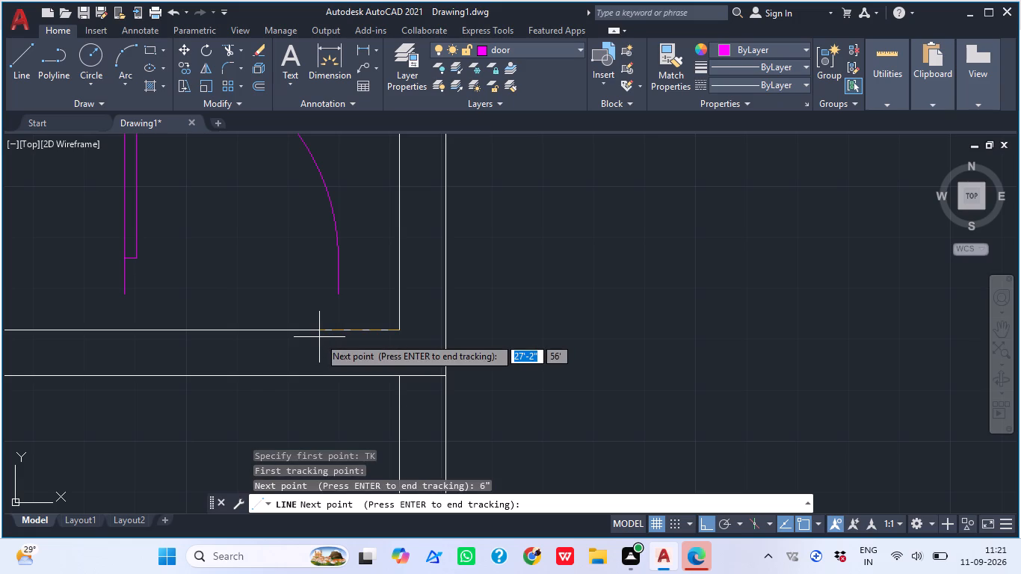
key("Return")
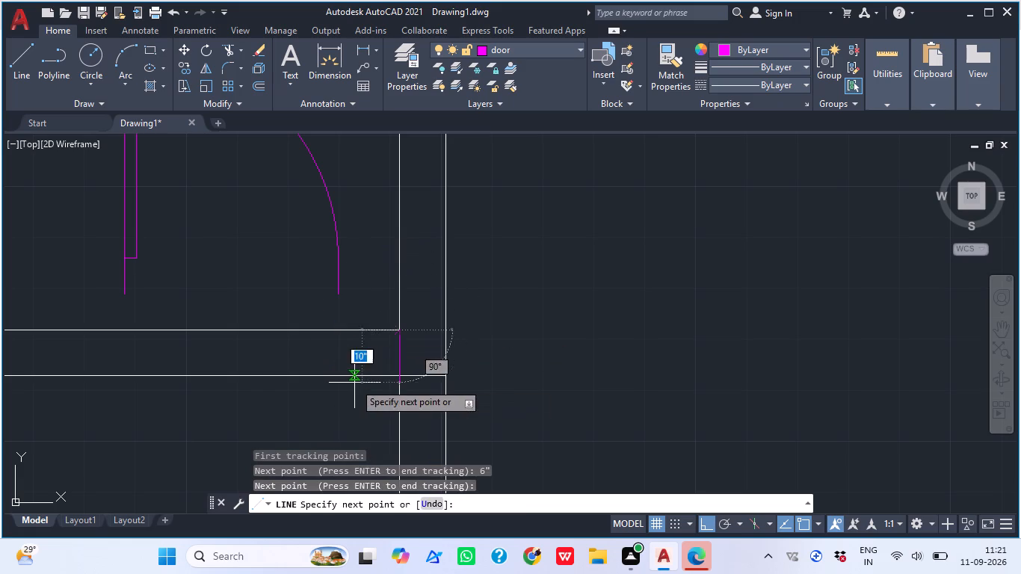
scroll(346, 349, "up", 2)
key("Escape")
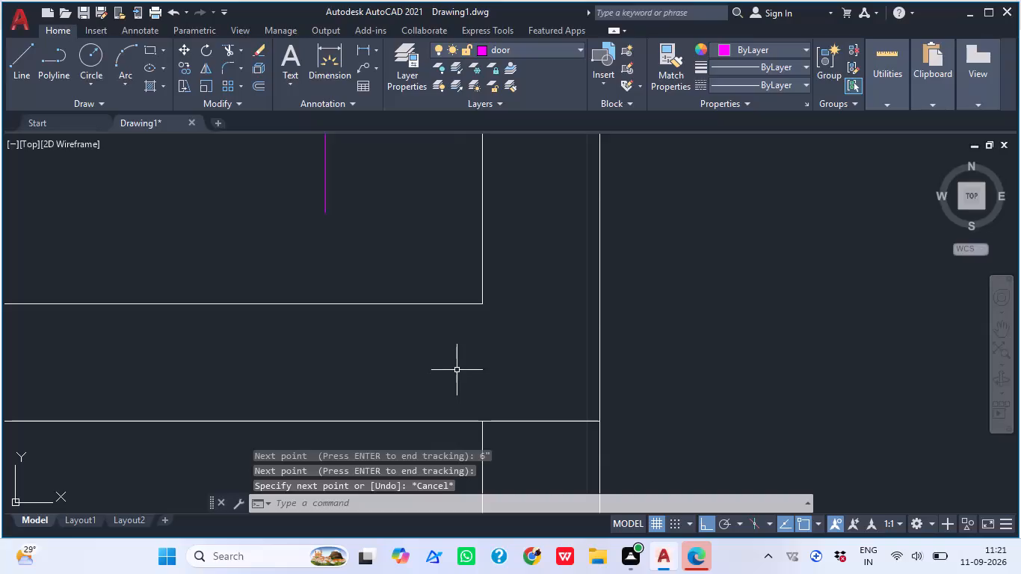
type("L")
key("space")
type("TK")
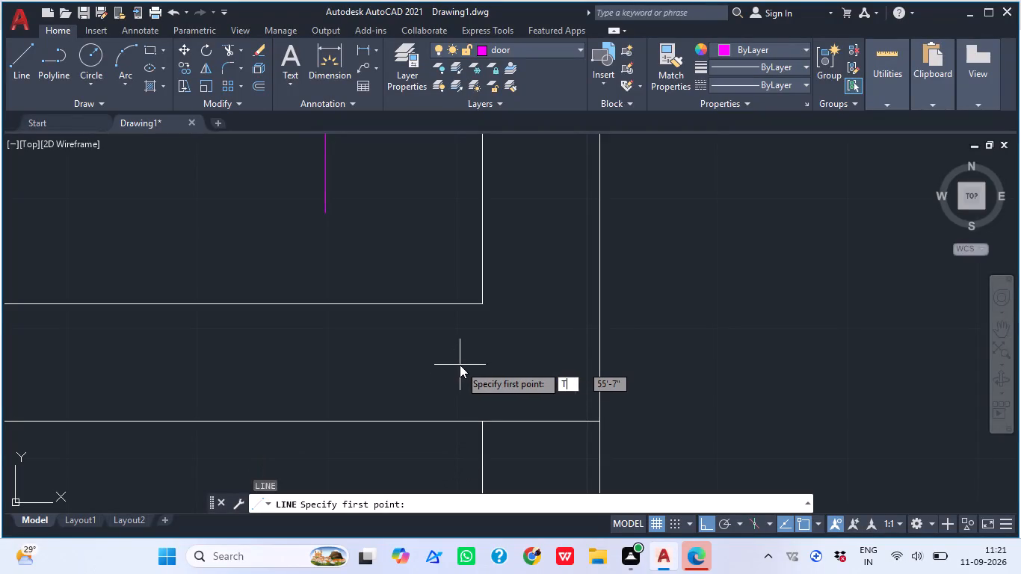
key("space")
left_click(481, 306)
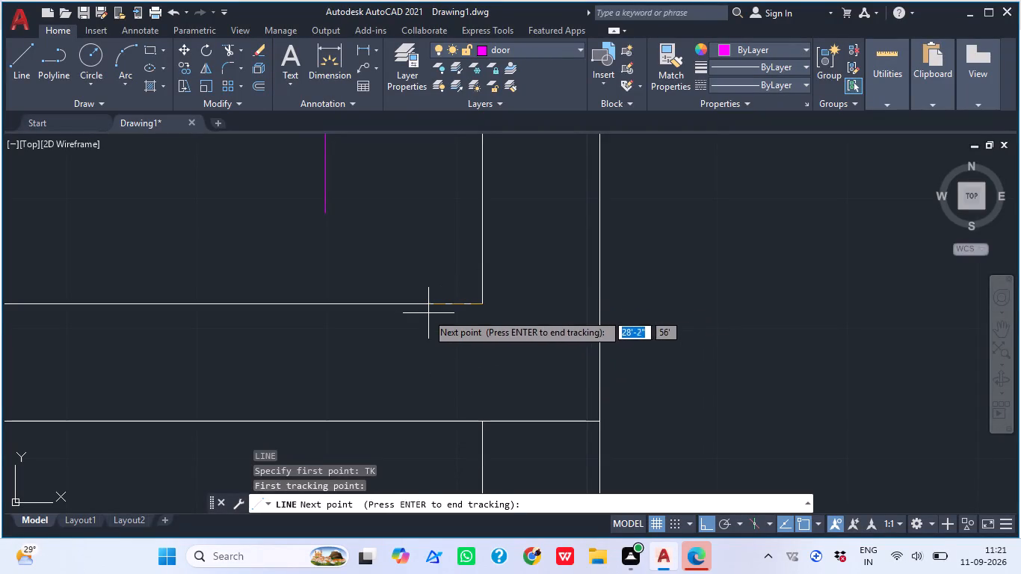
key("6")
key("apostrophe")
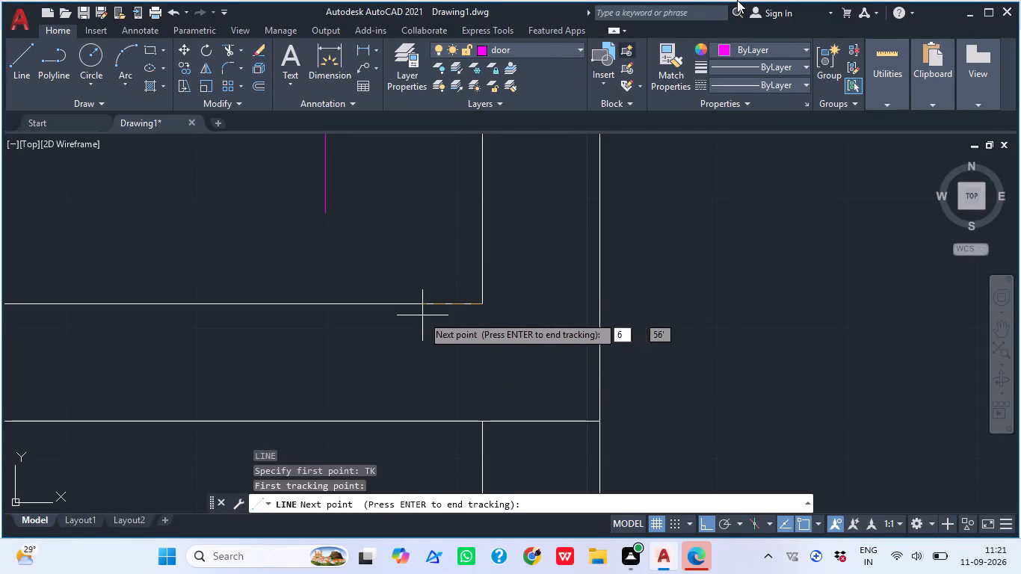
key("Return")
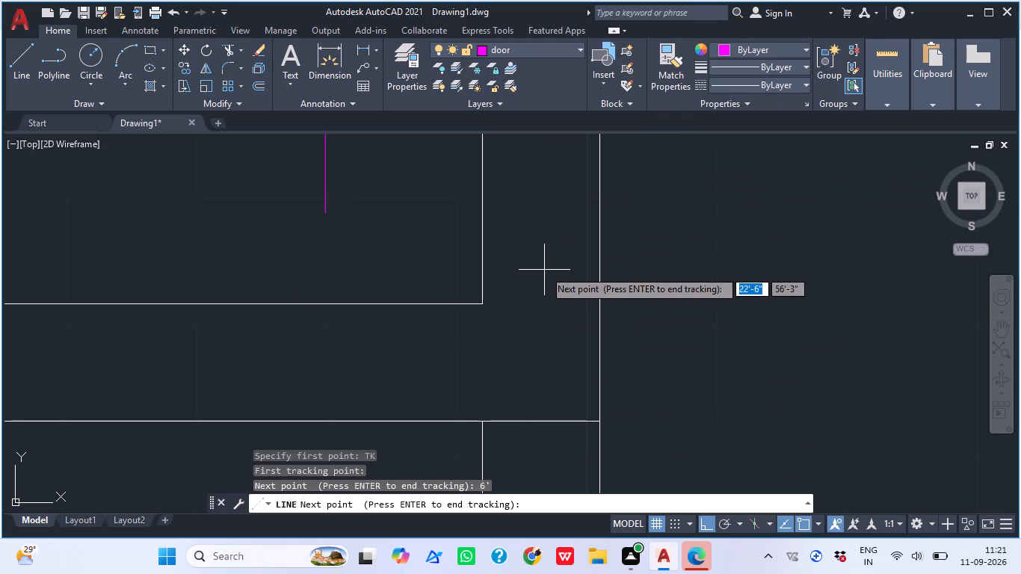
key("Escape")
Draw a 9" vertical jamb line across the left middle room's lower wall, tracked 6" left from its lower-right inner corner.
type("L TK")
key("space")
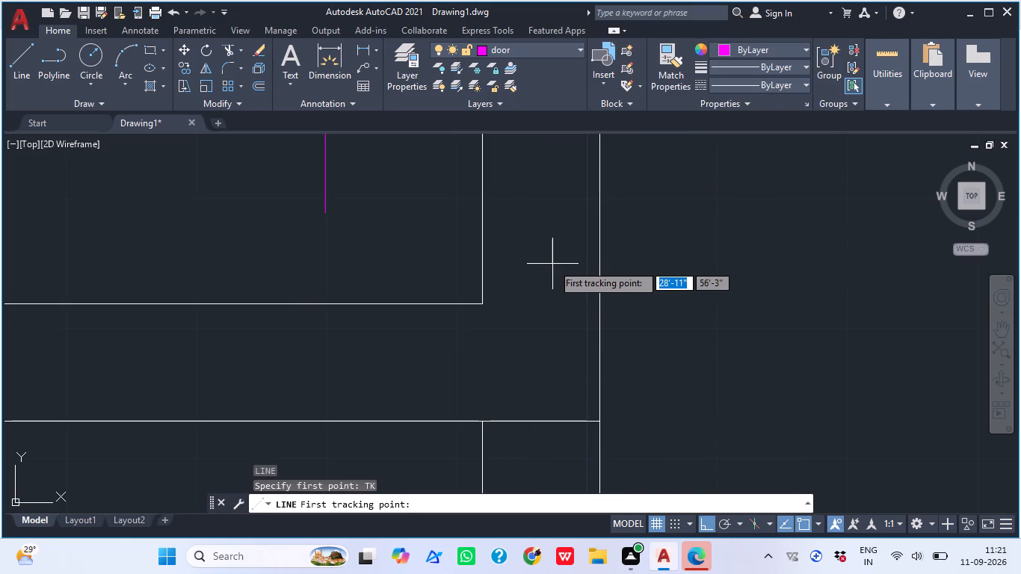
left_click(486, 306)
type("6\"")
key("Return")
key("Return")
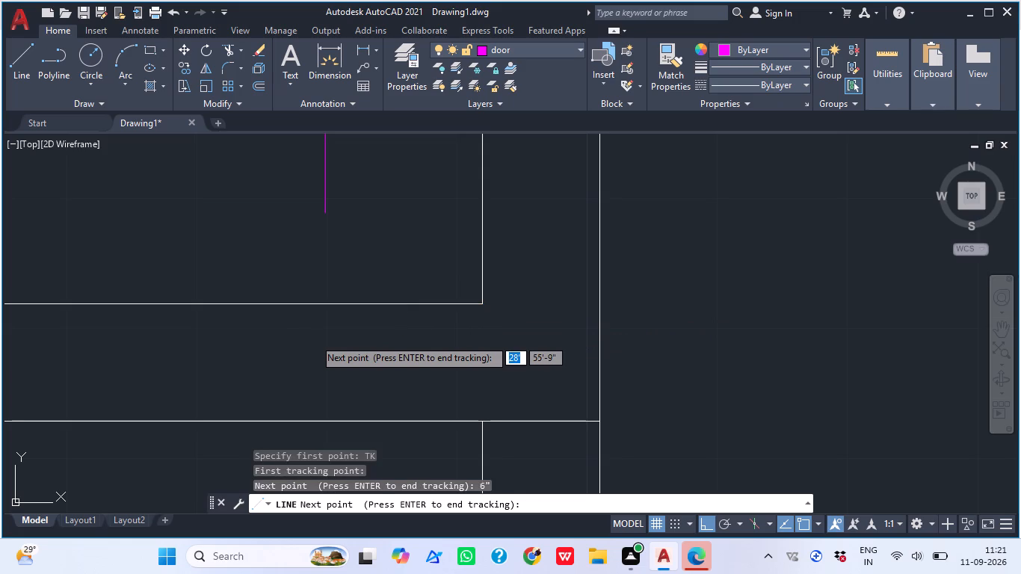
left_click(406, 422)
key("Escape")
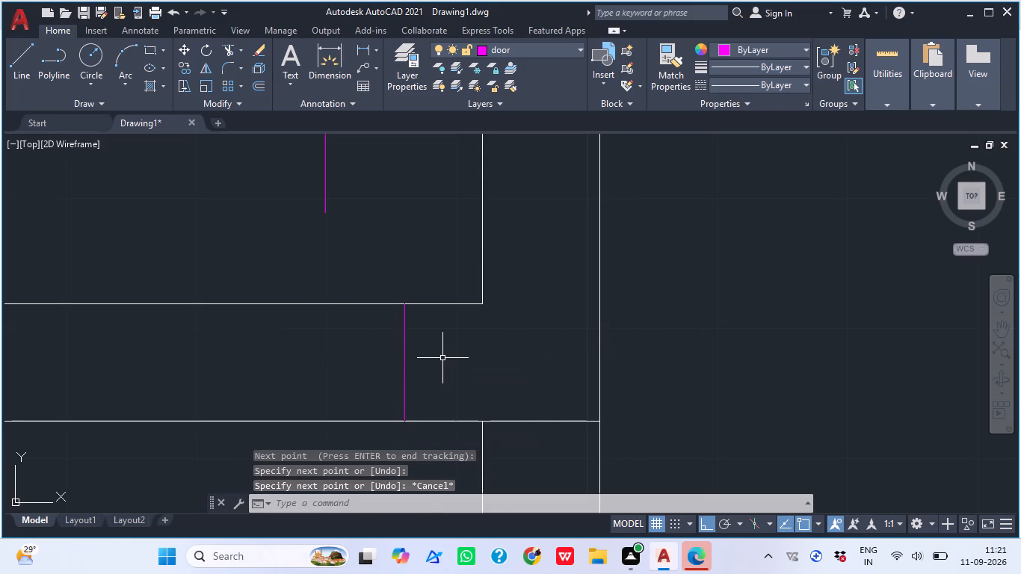
Offset the new jamb line 3'6" to the left within the lower wall to mark the opening's other side.
key("o")
key("space")
type("3'6\"")
key("Return")
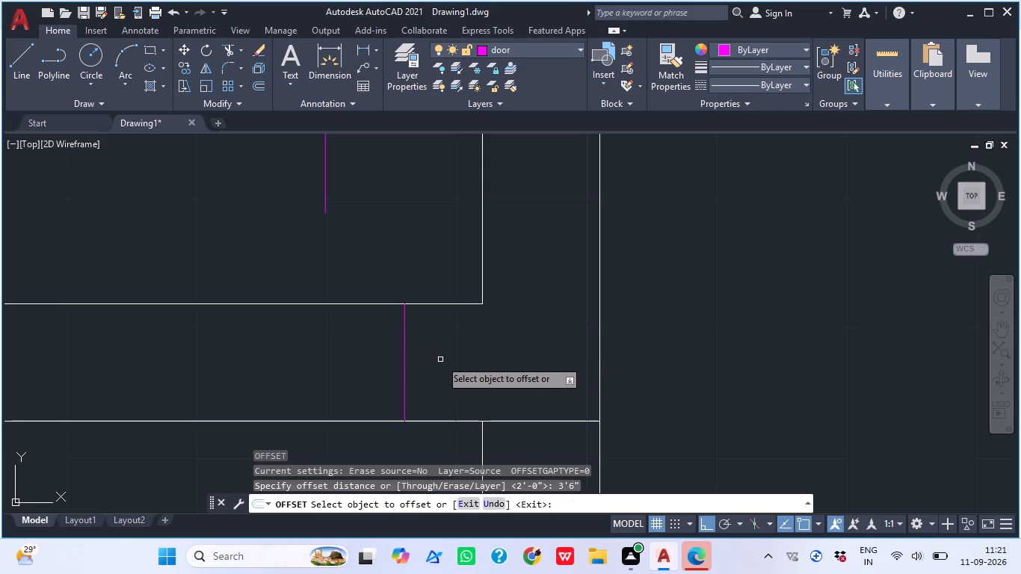
left_click(406, 341)
left_click(313, 348)
scroll(388, 354, "down", 3)
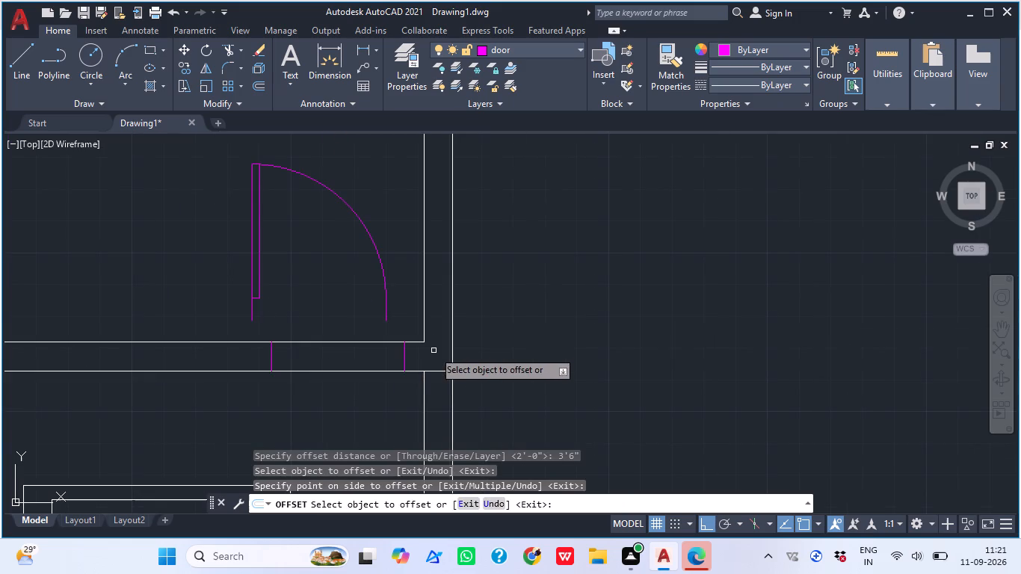
key("Escape")
scroll(419, 358, "down", 2)
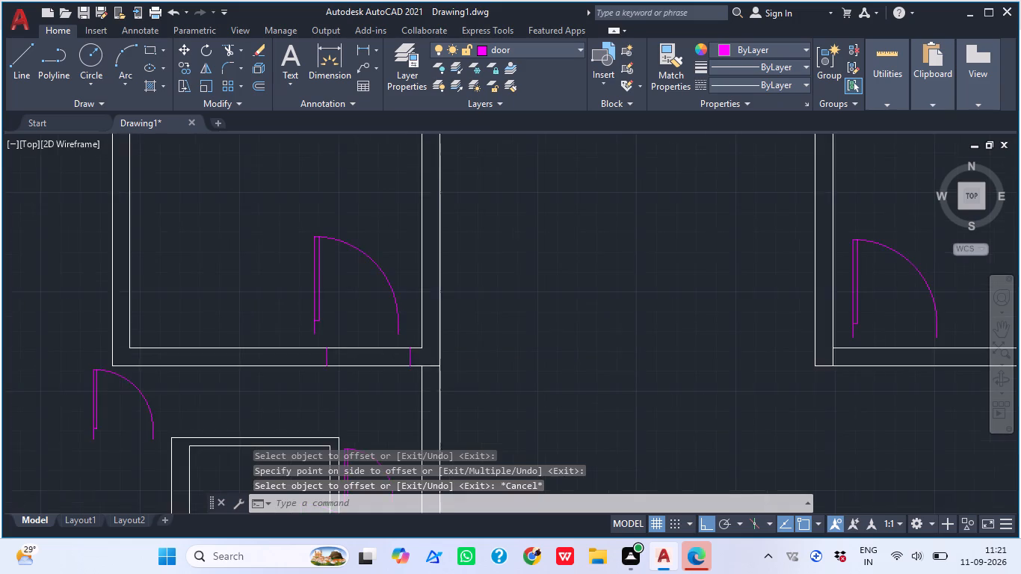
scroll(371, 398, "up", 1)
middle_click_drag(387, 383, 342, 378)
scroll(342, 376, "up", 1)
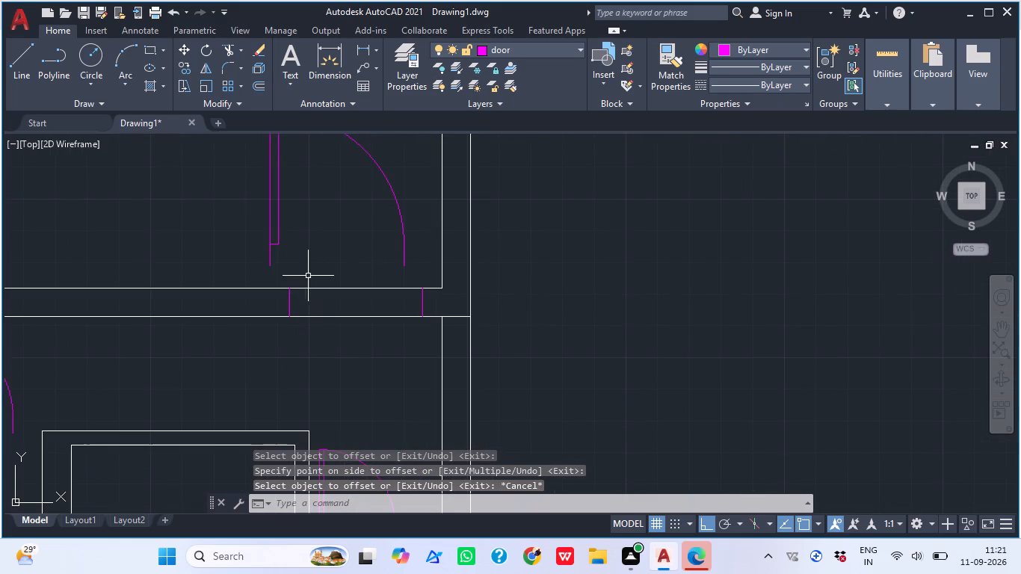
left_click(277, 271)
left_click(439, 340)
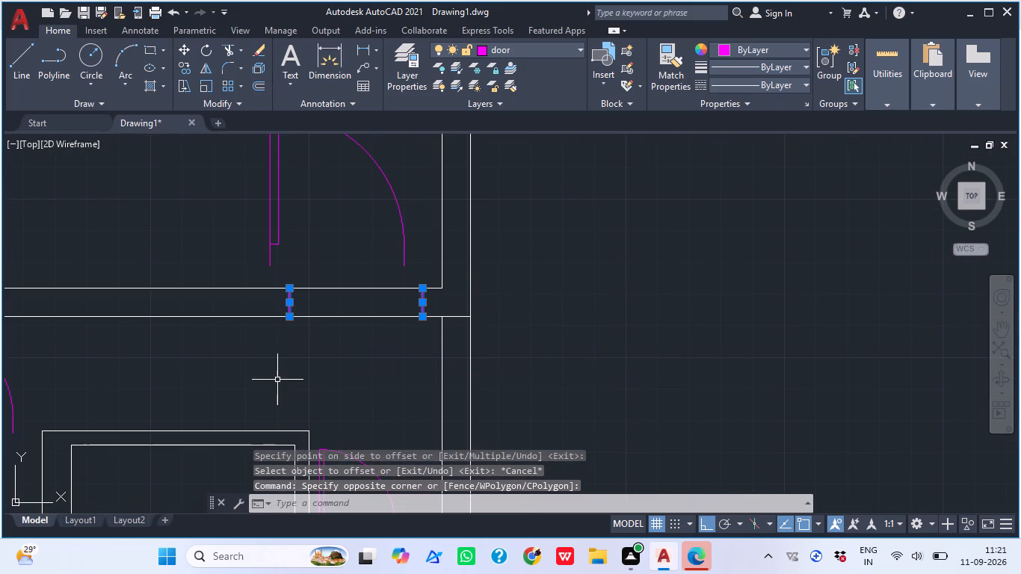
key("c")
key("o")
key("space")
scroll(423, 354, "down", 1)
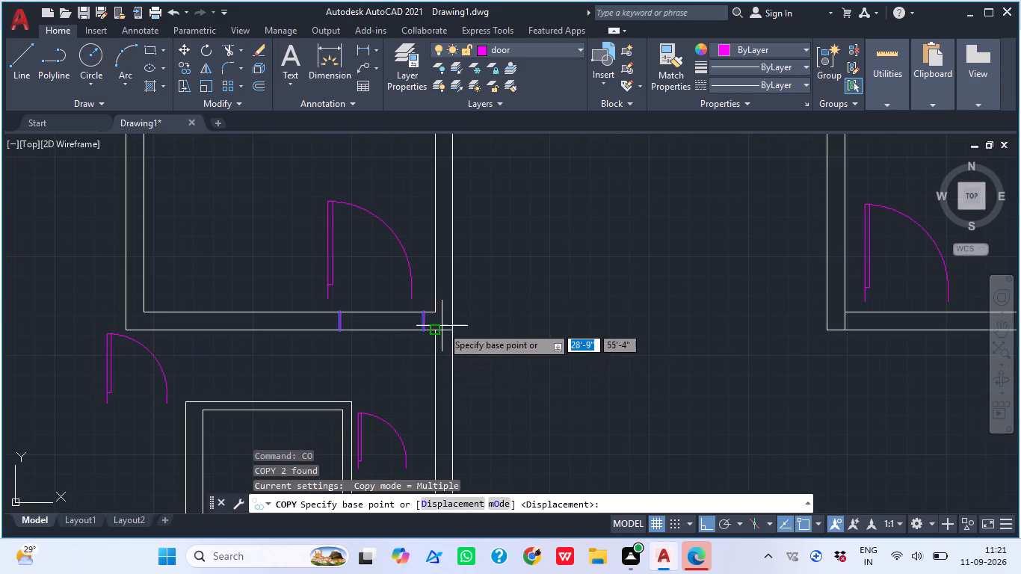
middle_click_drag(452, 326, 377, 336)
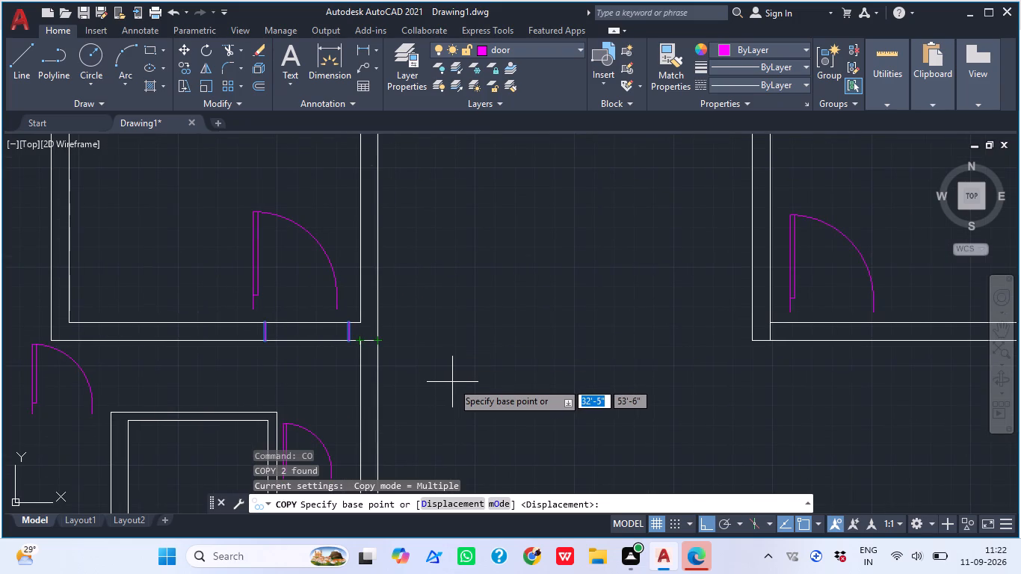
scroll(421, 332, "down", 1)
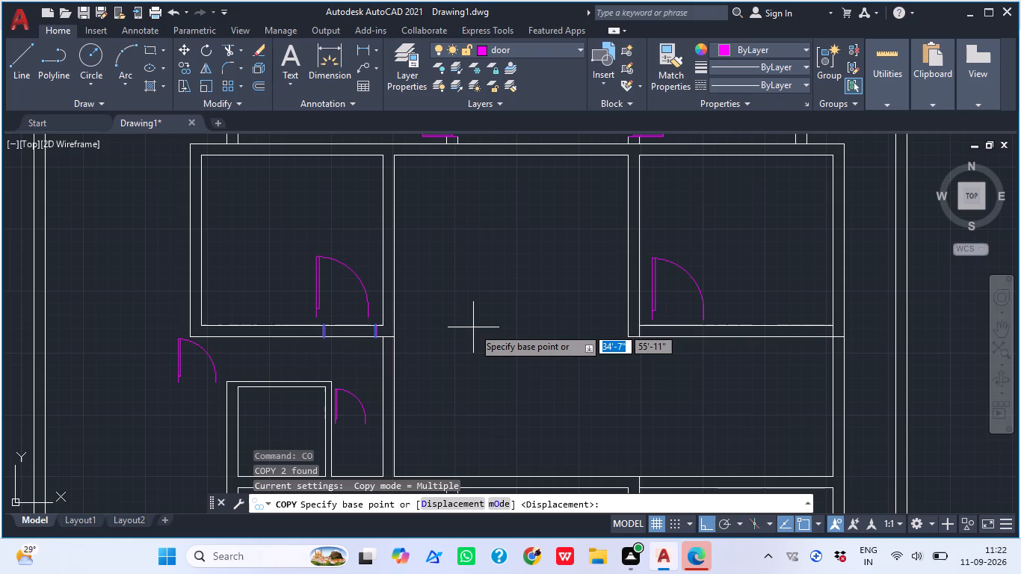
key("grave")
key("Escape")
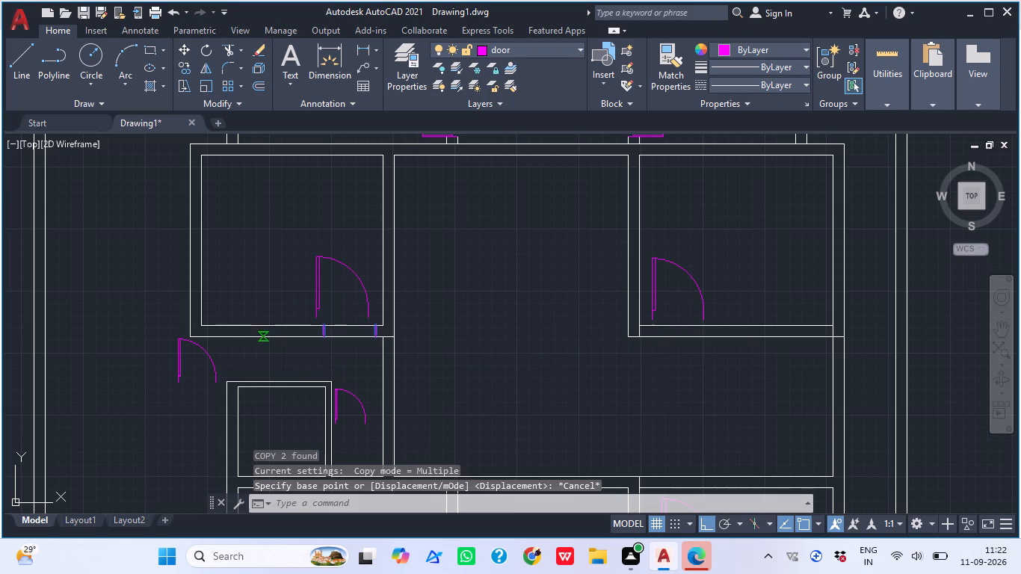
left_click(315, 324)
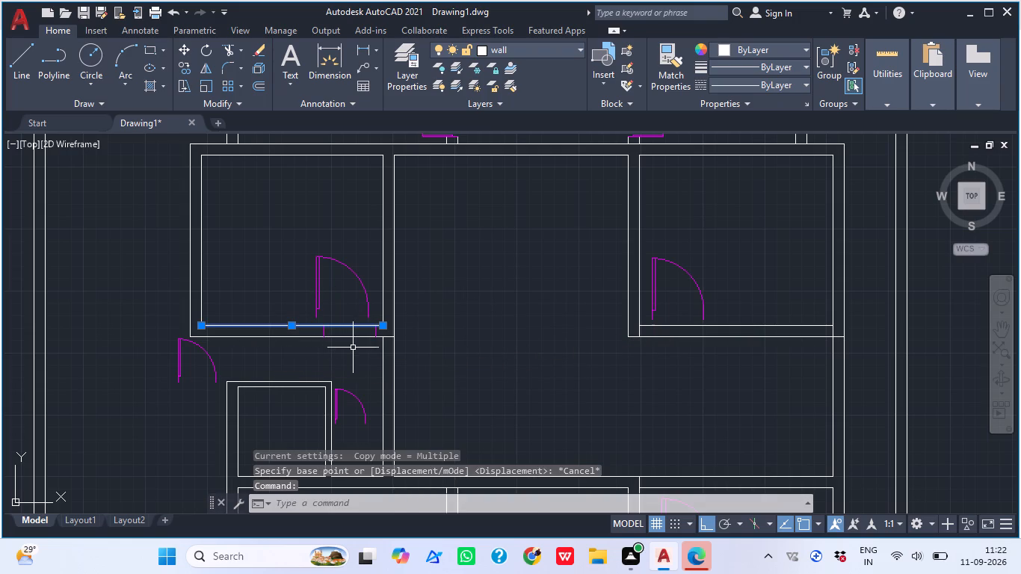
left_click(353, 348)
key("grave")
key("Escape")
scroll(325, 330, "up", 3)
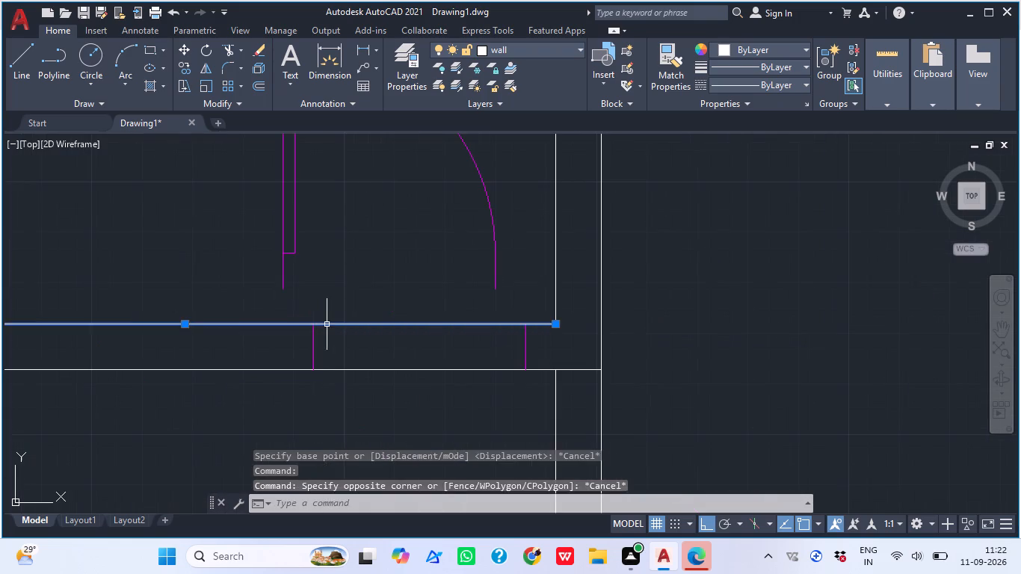
Mirror the left middle room's two jamb lines about the central hall's vertical centreline onto the right middle room's lower wall, keeping the originals.
key("Escape")
left_click(305, 299)
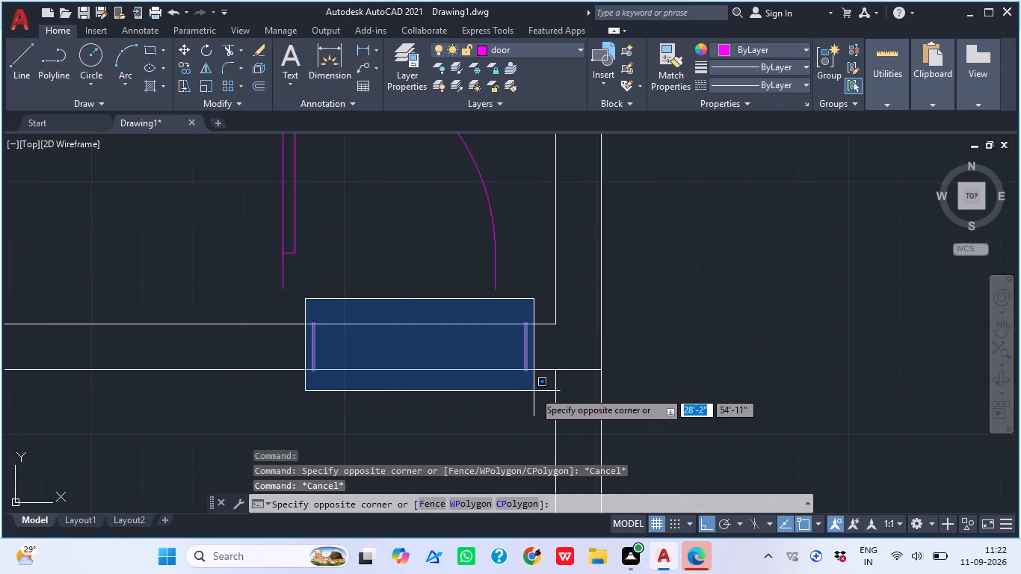
left_click(539, 386)
type("MI")
key("space")
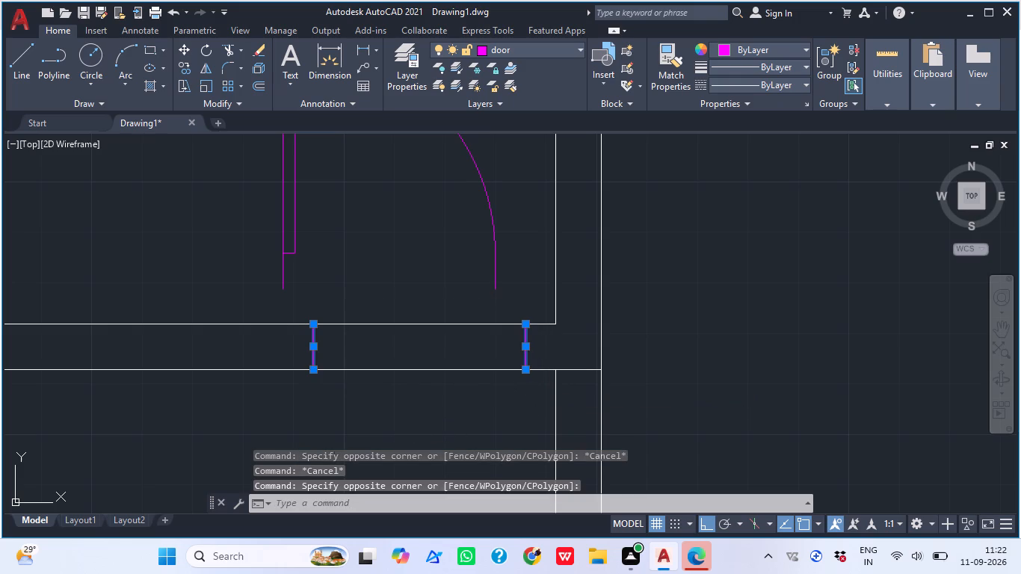
scroll(385, 380, "down", 4)
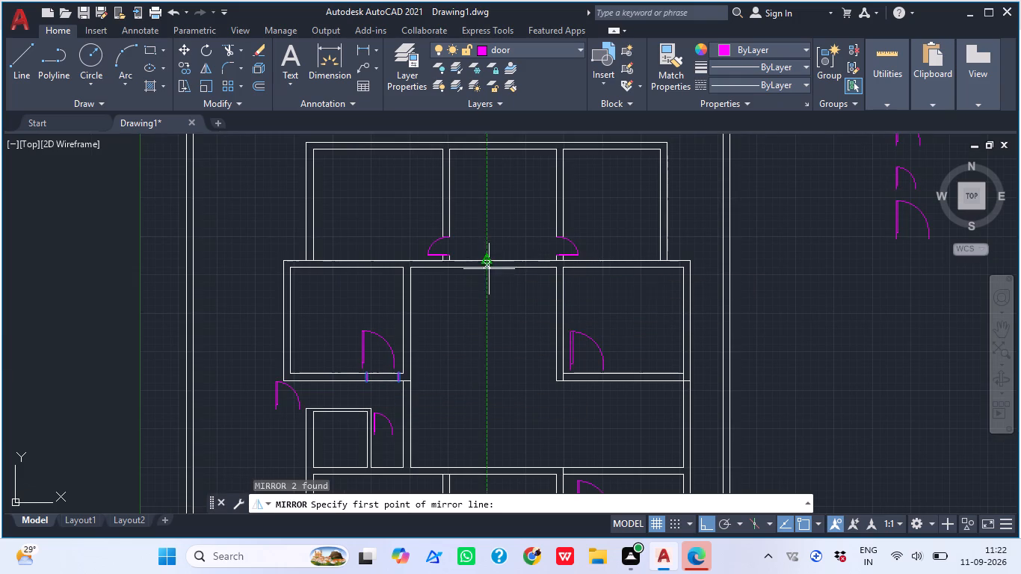
scroll(487, 274, "up", 3)
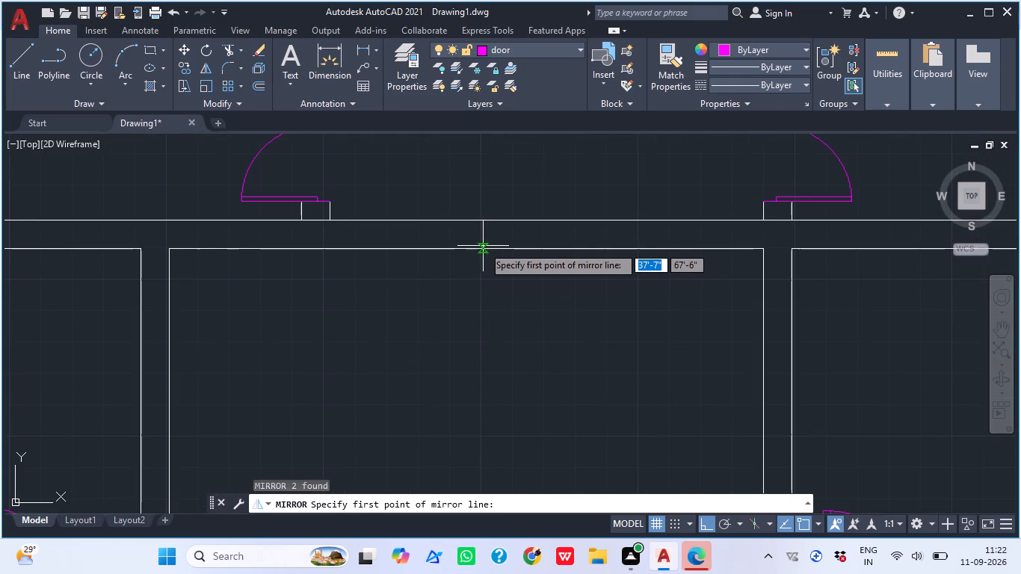
left_click(463, 248)
scroll(463, 246, "down", 4)
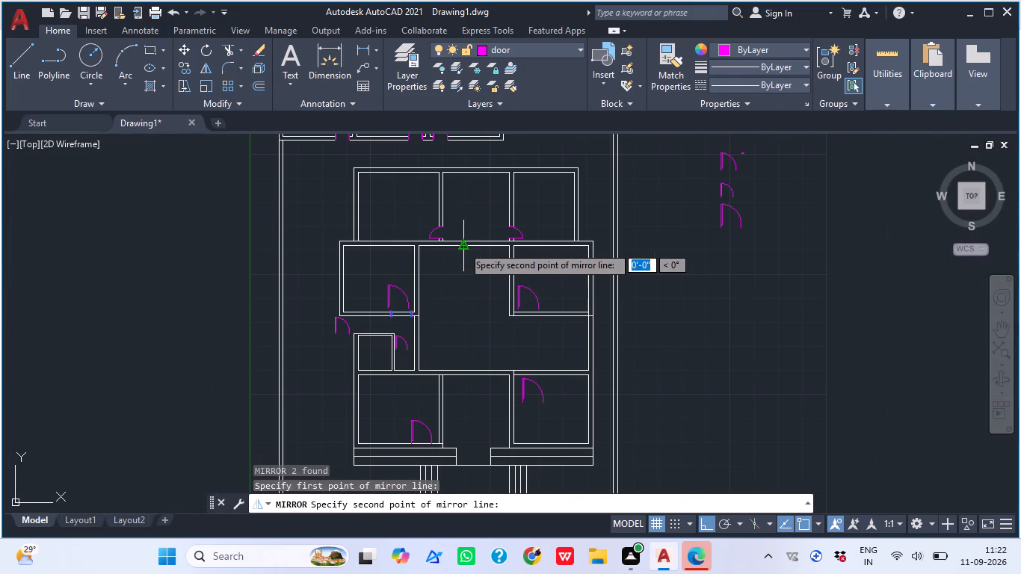
left_click(477, 410)
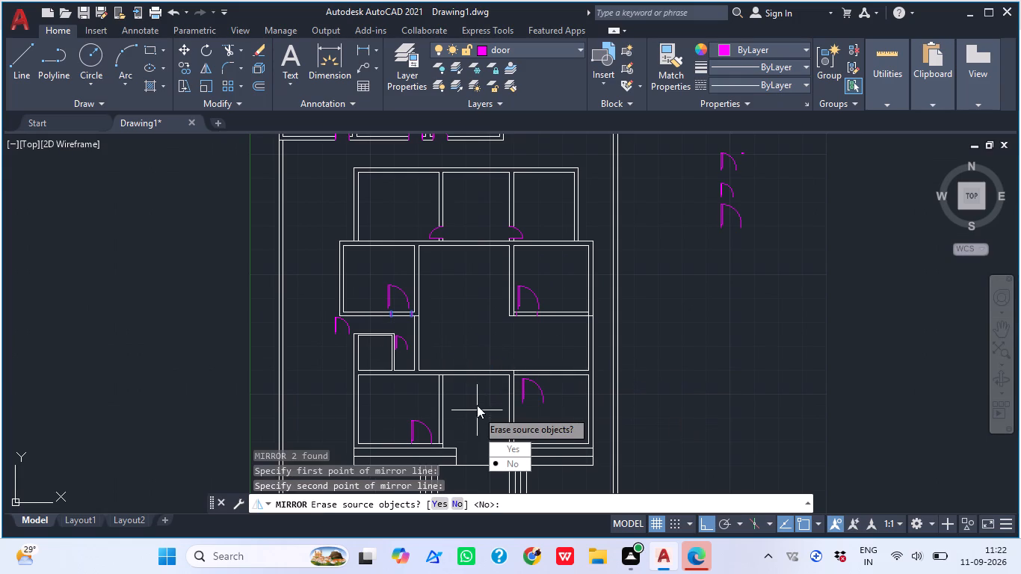
left_click_drag(511, 468, 477, 410)
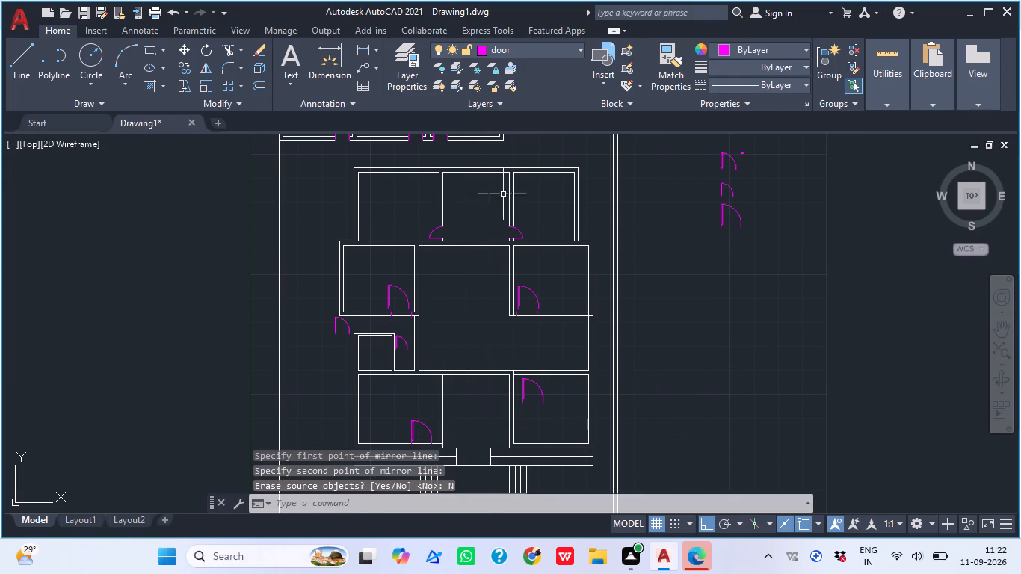
Trim the wall lines between the jambs in the lower walls of the right and left middle rooms to open both doorways.
scroll(541, 299, "up", 3)
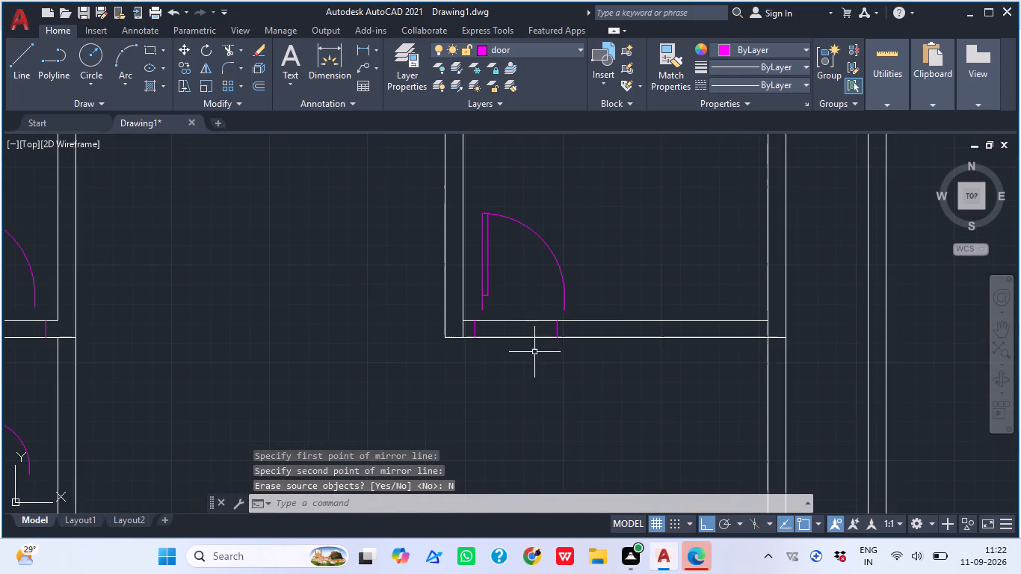
middle_click_drag(522, 361, 497, 371)
key("t")
key("r")
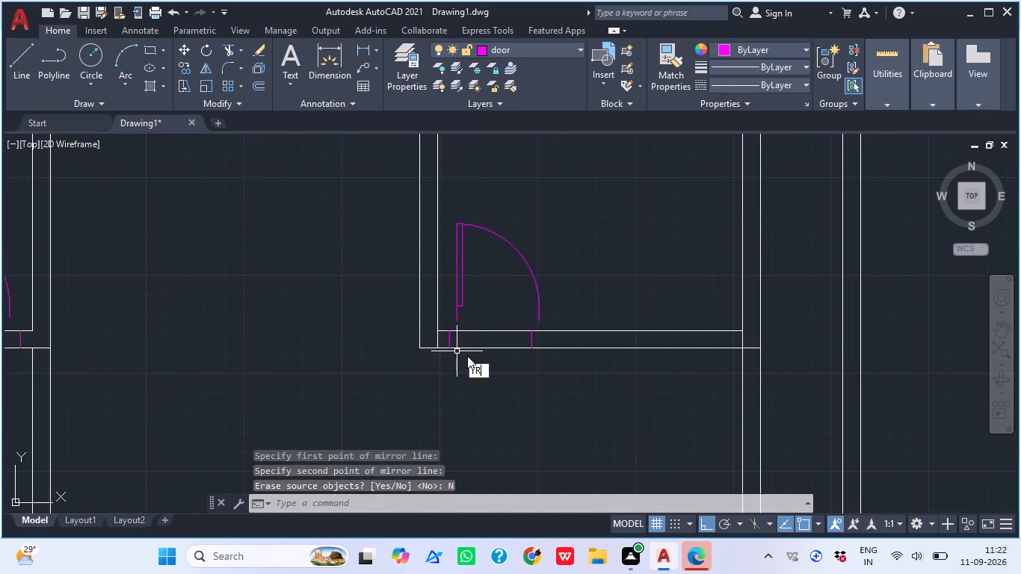
key("space")
left_click(493, 298)
left_click(506, 368)
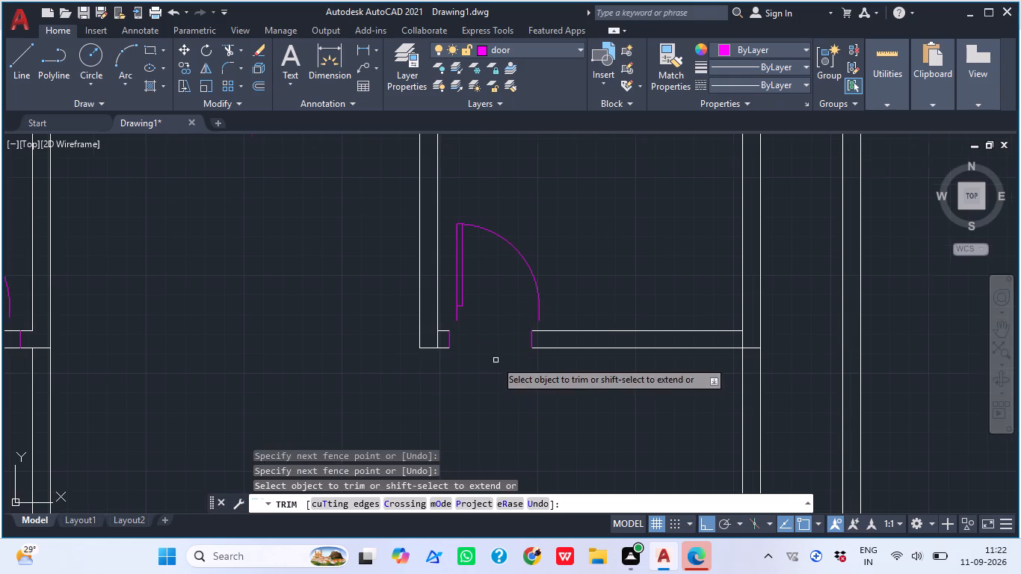
scroll(496, 360, "down", 4)
scroll(399, 384, "up", 3)
left_click(468, 267)
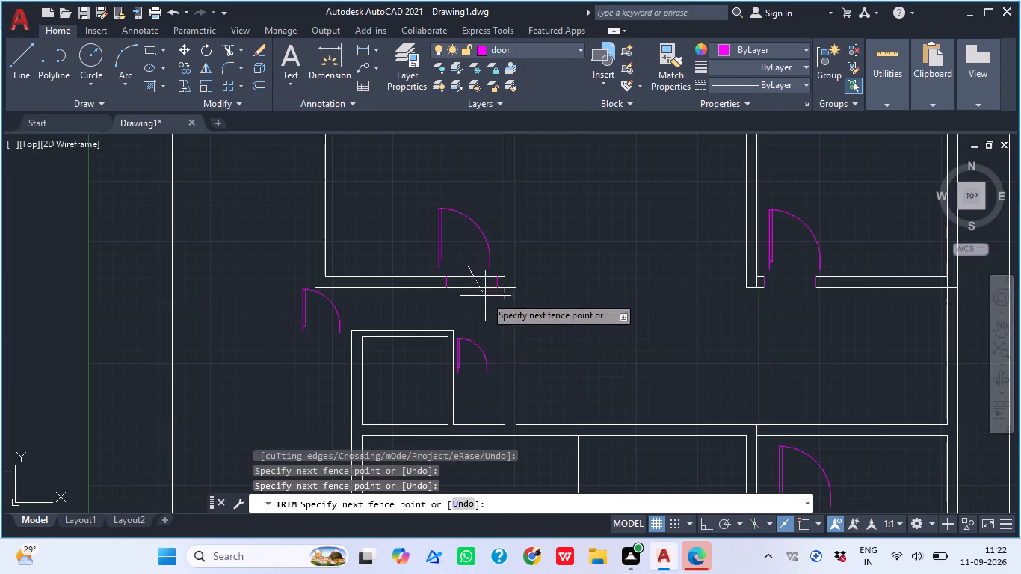
left_click(491, 306)
key("Escape")
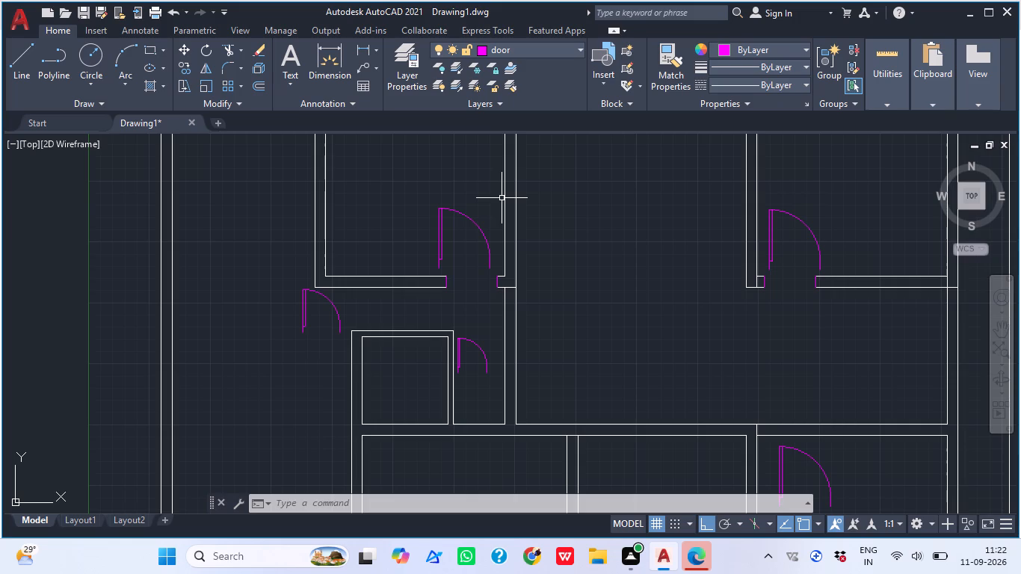
Mirror the left middle room's door block about a vertical line through its hinge-side endpoint, erasing the source block.
left_click(439, 241)
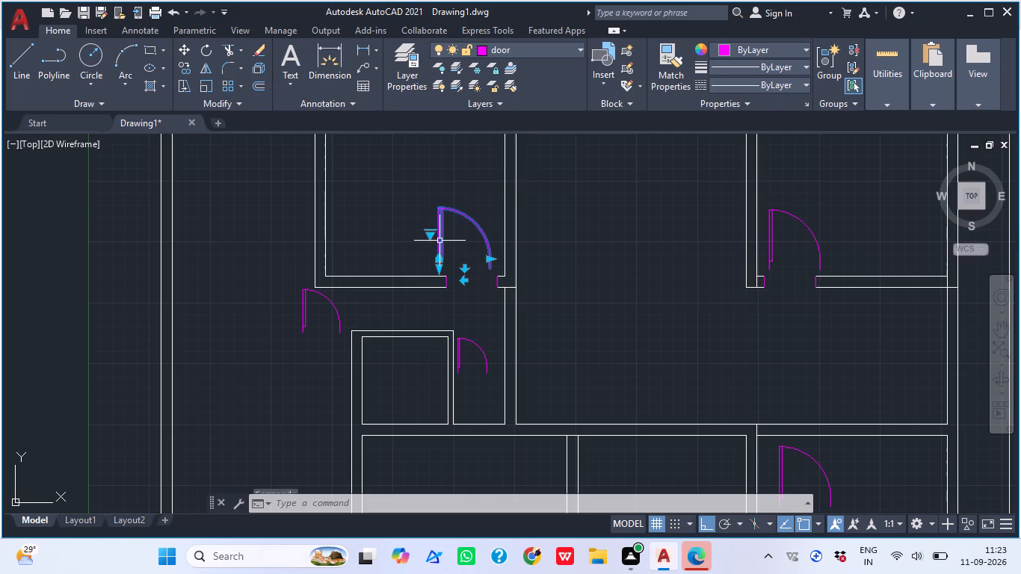
type("MI")
key("space")
scroll(428, 318, "up", 3)
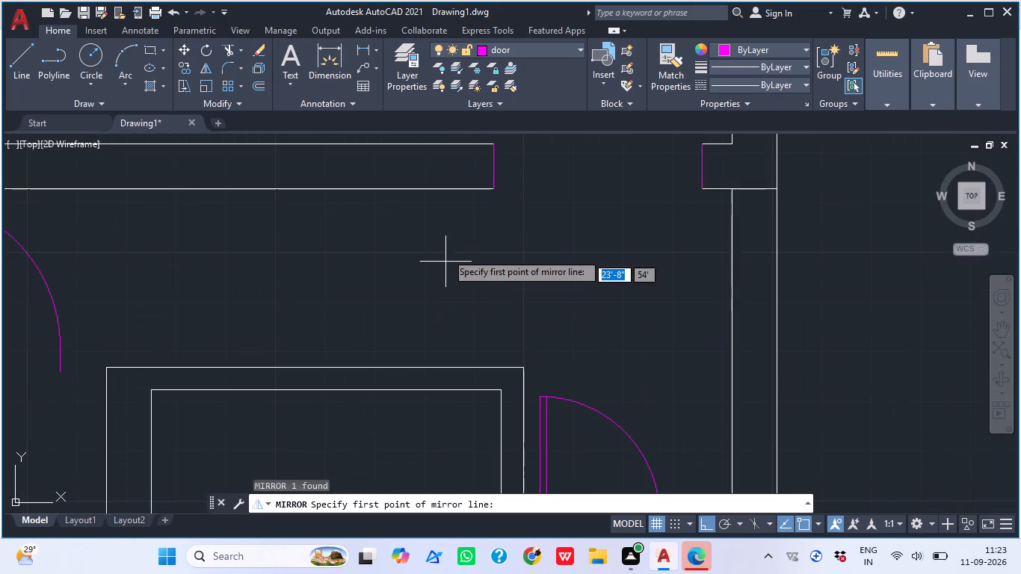
middle_click_drag(466, 299, 449, 356)
scroll(481, 336, "down", 2)
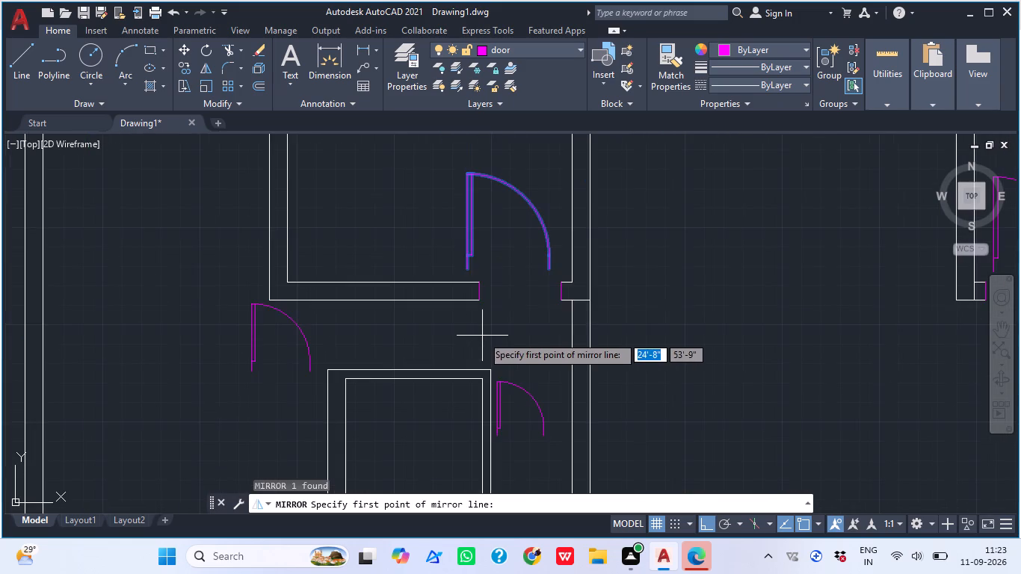
scroll(472, 282, "up", 2)
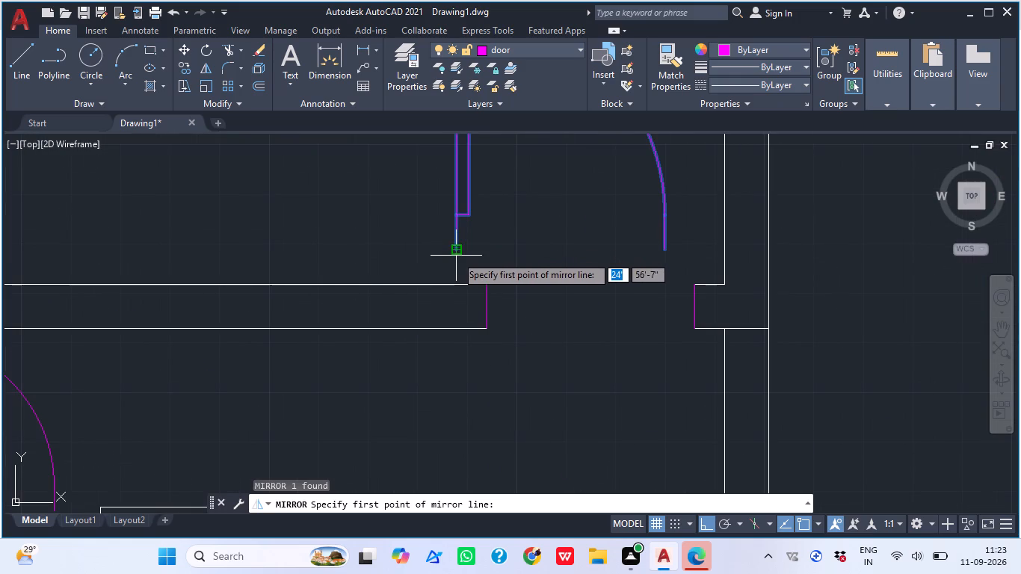
scroll(456, 256, "up", 2)
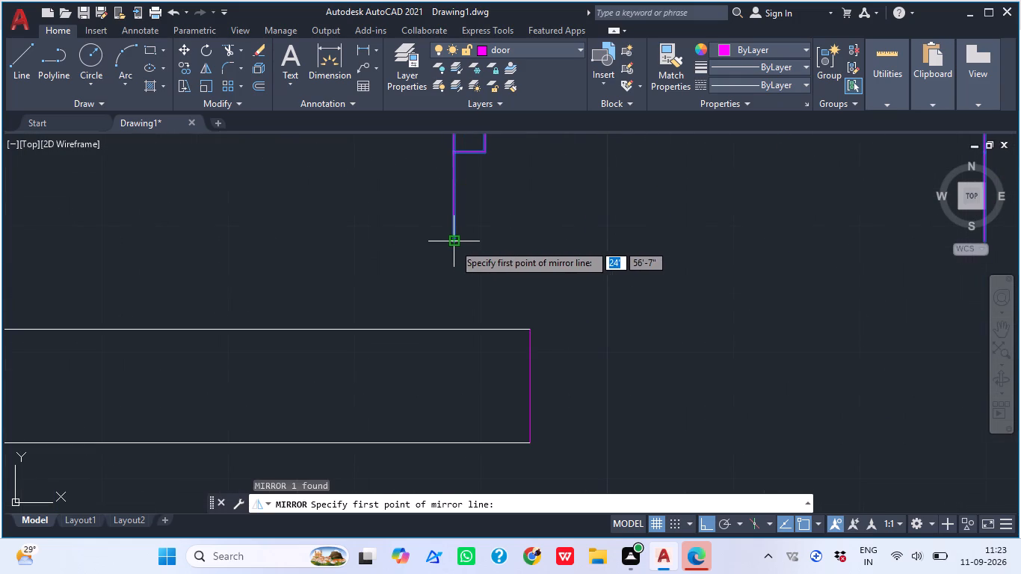
left_click(460, 247)
scroll(480, 283, "down", 3)
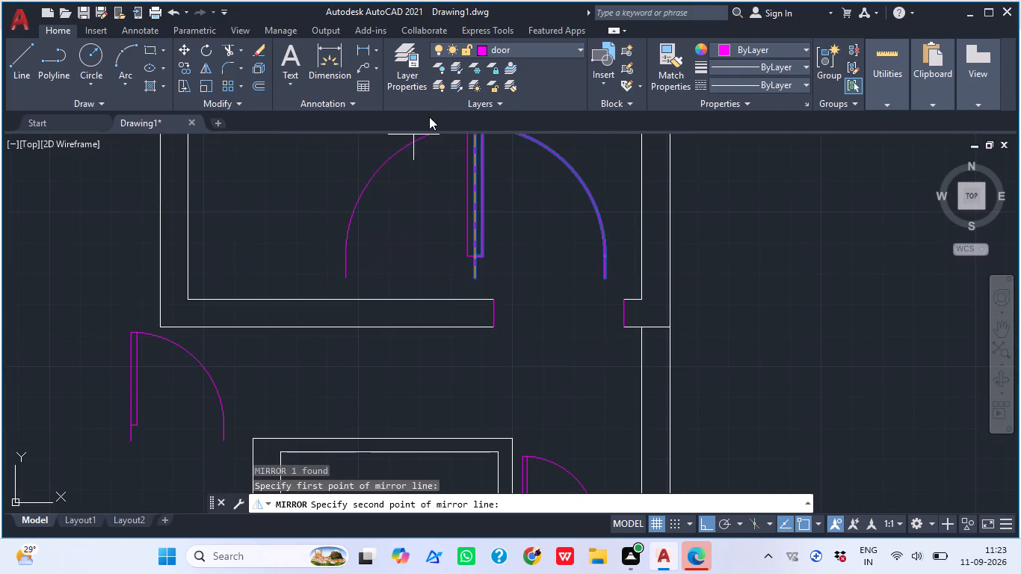
middle_click_drag(425, 143, 432, 281)
left_click(460, 203)
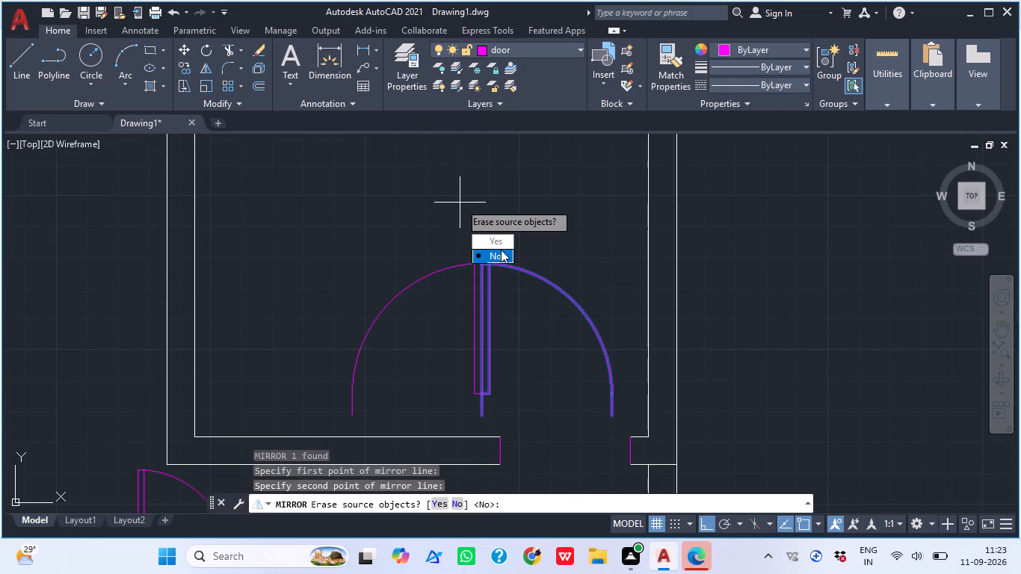
left_click_drag(495, 241, 462, 200)
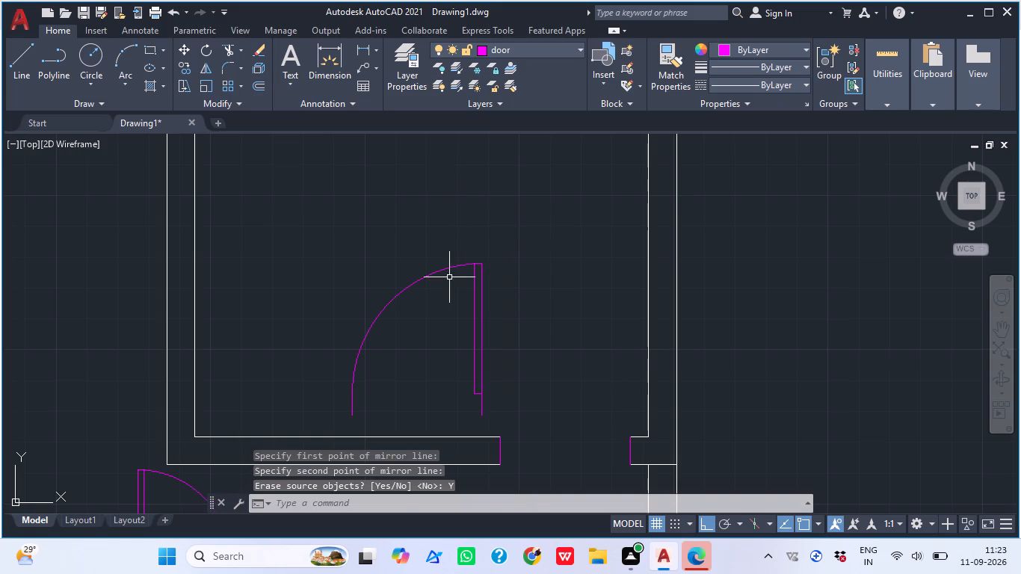
Move the mirrored door block by its hinge-side lower endpoint onto the lower end of the left middle room opening's right jamb.
left_click(451, 277)
left_click(449, 261)
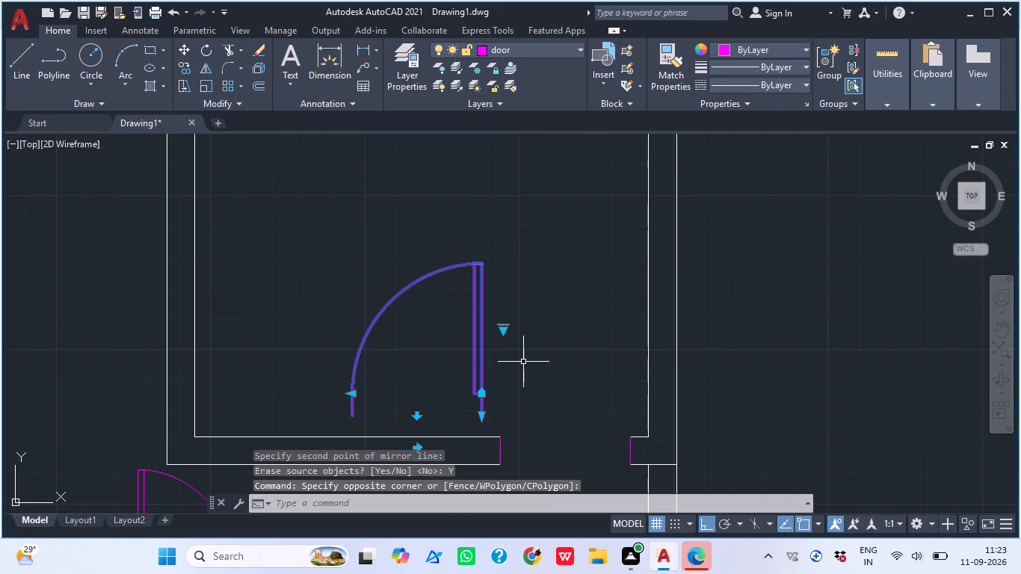
key("m")
key("space")
scroll(476, 436, "up", 1)
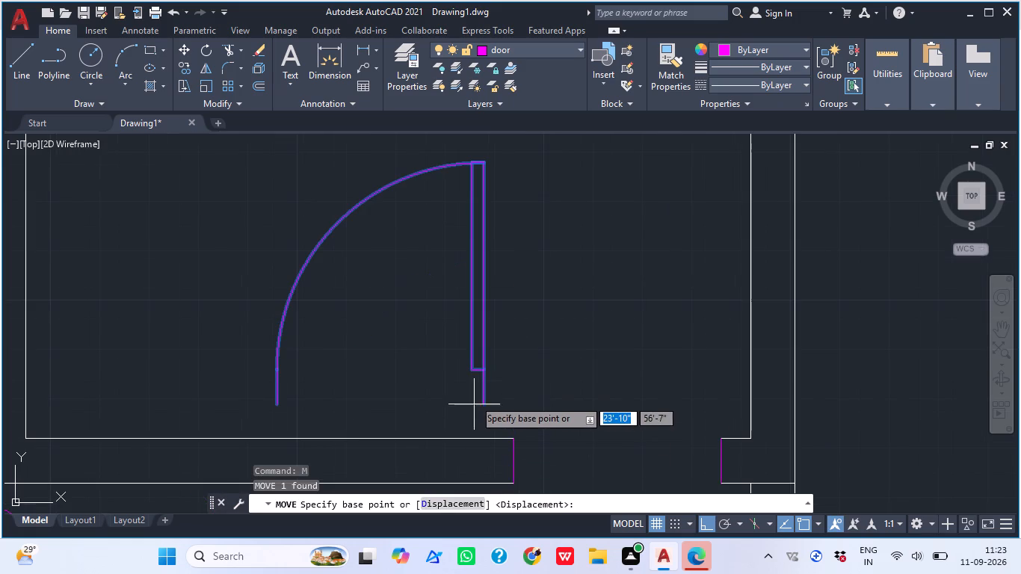
left_click(481, 401)
scroll(491, 344, "down", 3)
scroll(570, 421, "up", 2)
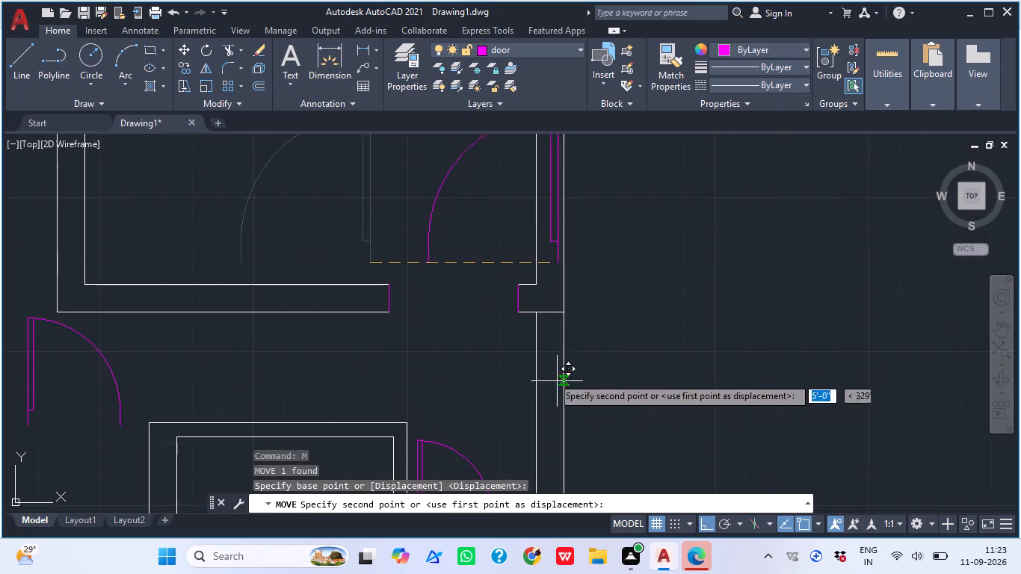
scroll(519, 322, "up", 3)
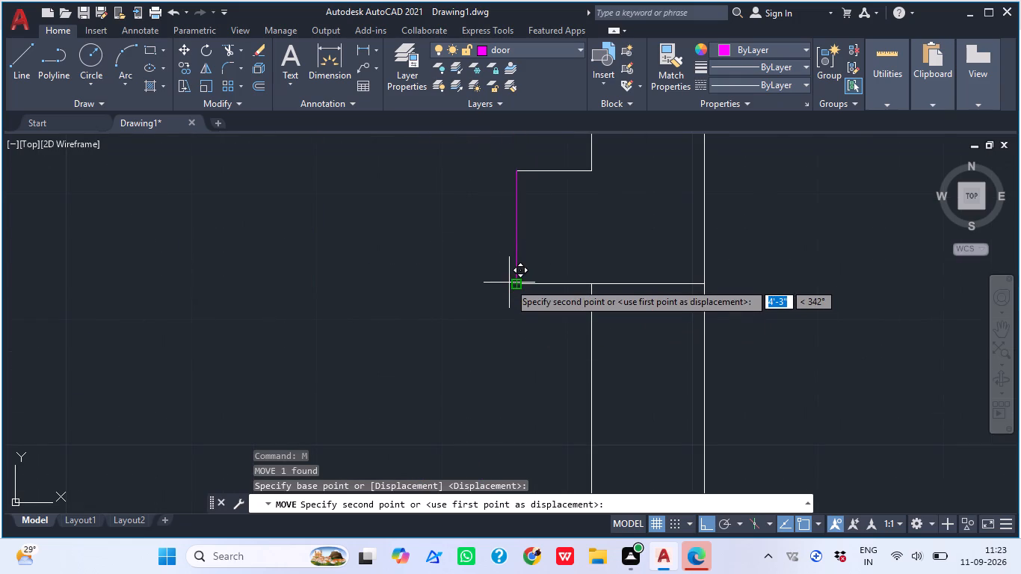
left_click(519, 285)
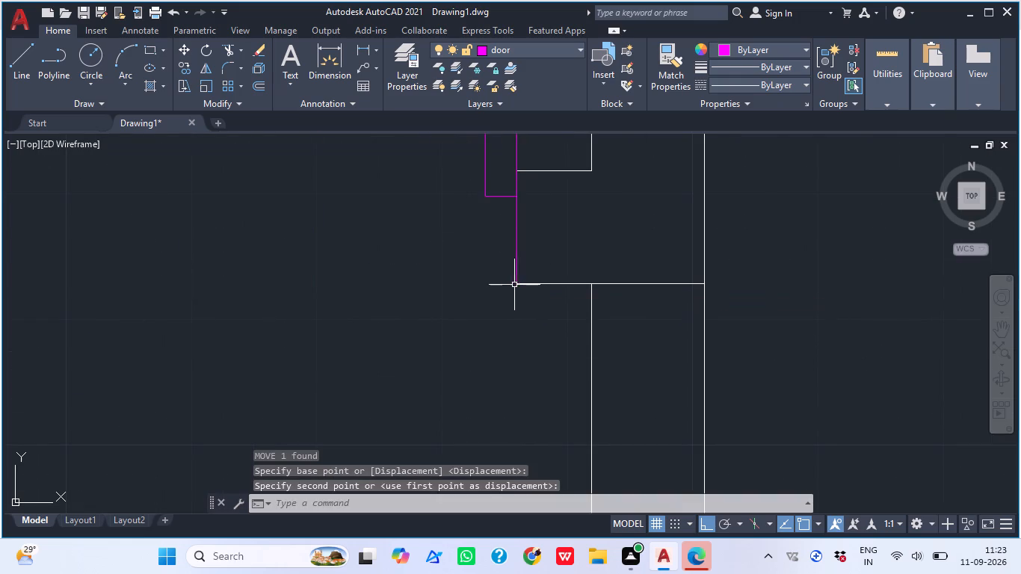
Move the right middle room's door block by its hinge-side lower endpoint onto the lower end of that opening's left jamb.
scroll(503, 298, "down", 5)
middle_click_drag(619, 313, 400, 260)
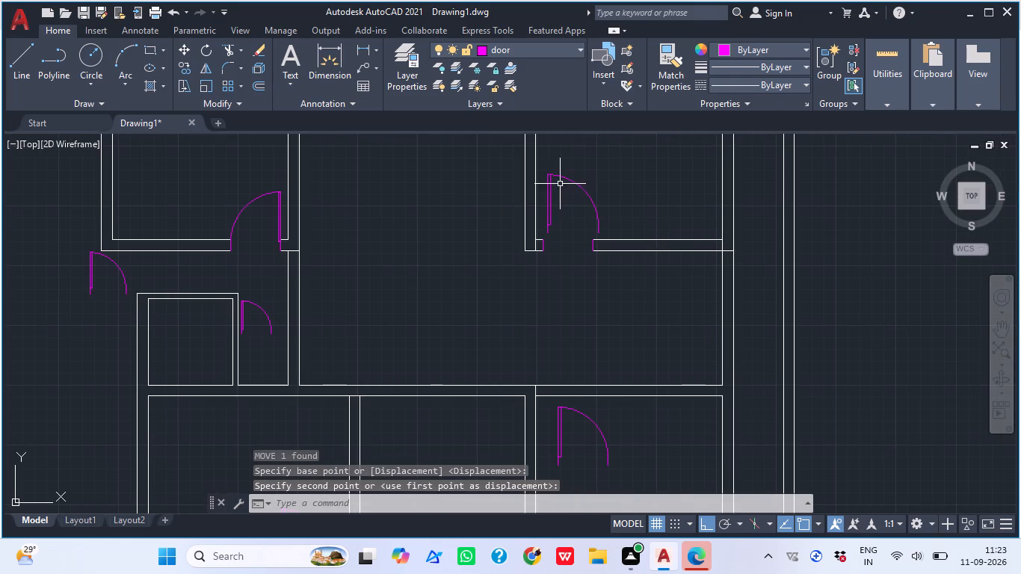
left_click(552, 176)
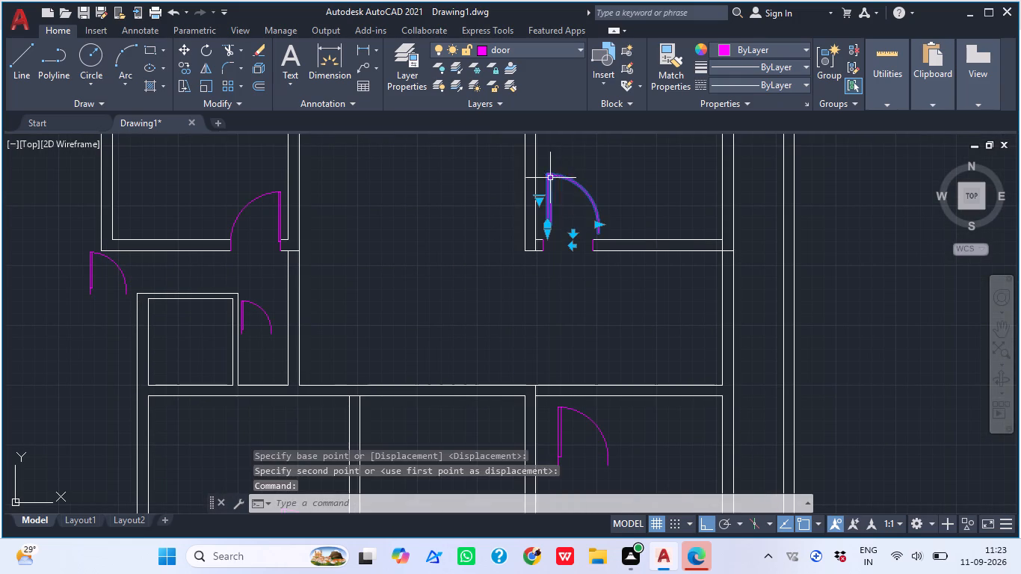
key("m")
key("space")
scroll(564, 261, "up", 3)
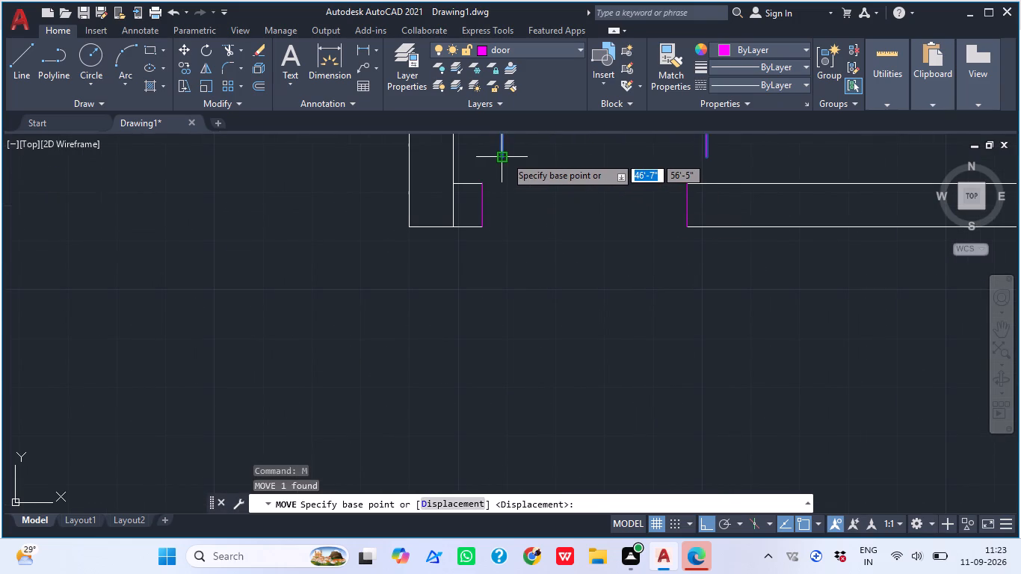
left_click(505, 156)
left_click(482, 223)
scroll(507, 269, "down", 2)
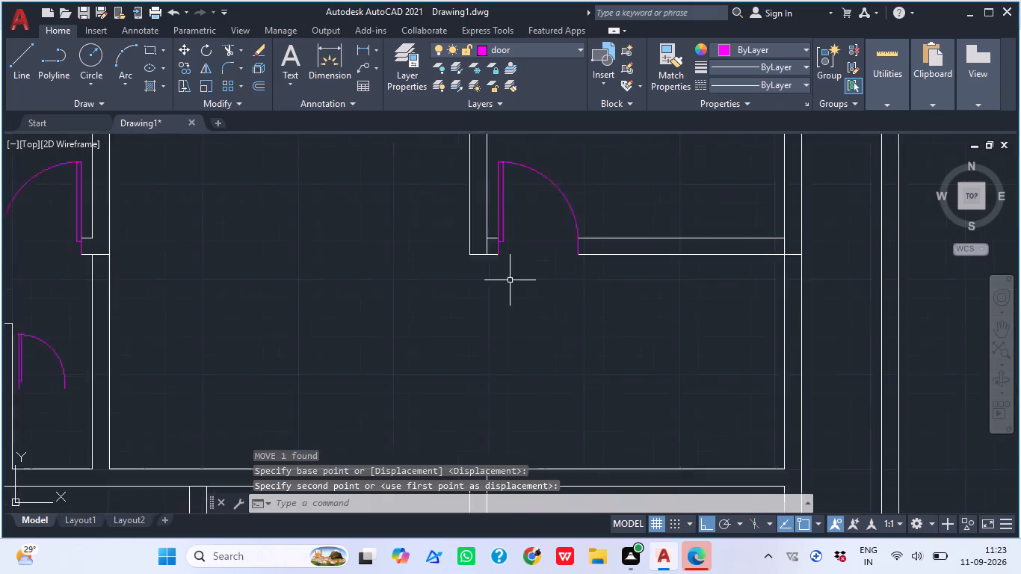
scroll(510, 283, "down", 1)
key("Escape")
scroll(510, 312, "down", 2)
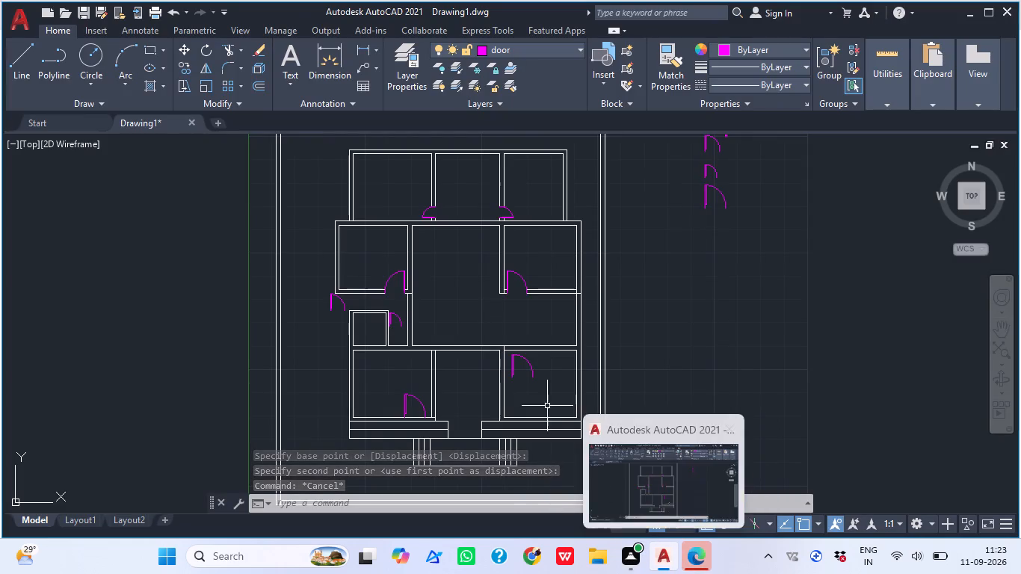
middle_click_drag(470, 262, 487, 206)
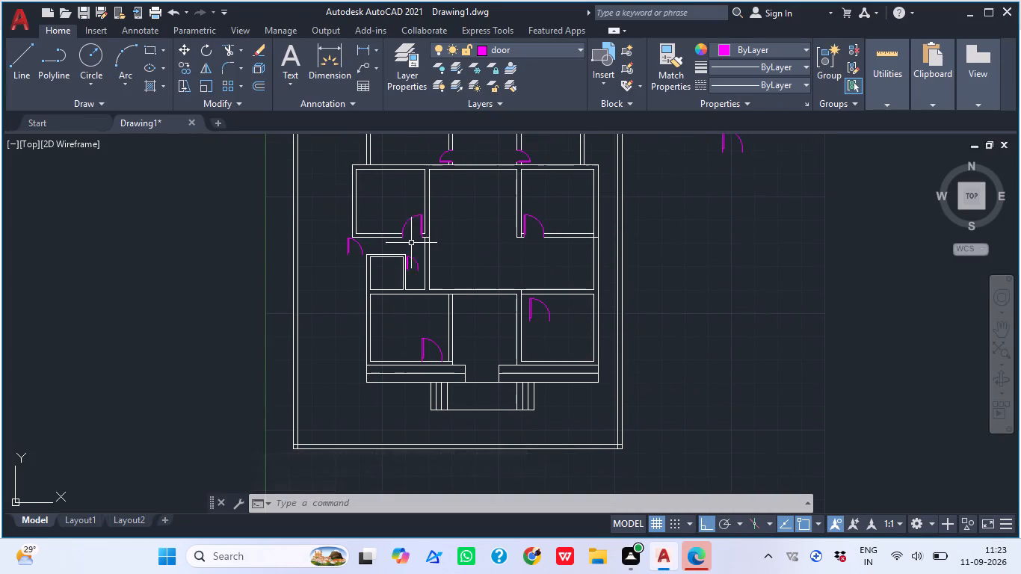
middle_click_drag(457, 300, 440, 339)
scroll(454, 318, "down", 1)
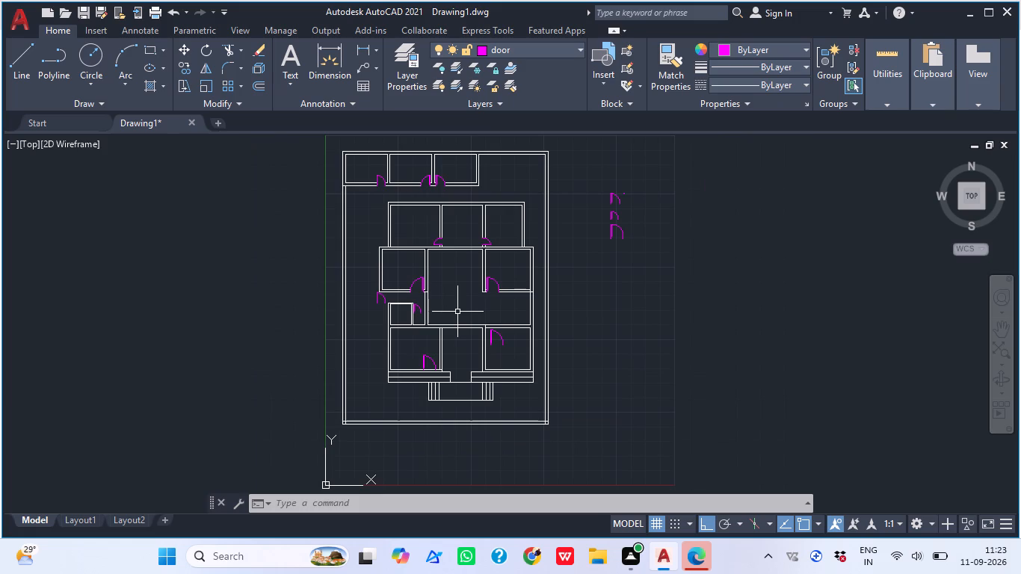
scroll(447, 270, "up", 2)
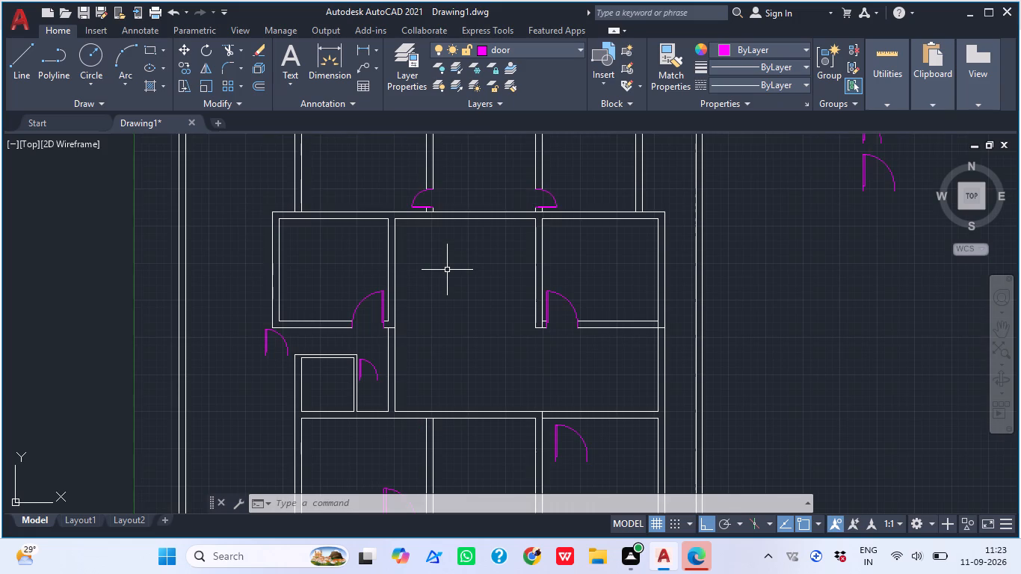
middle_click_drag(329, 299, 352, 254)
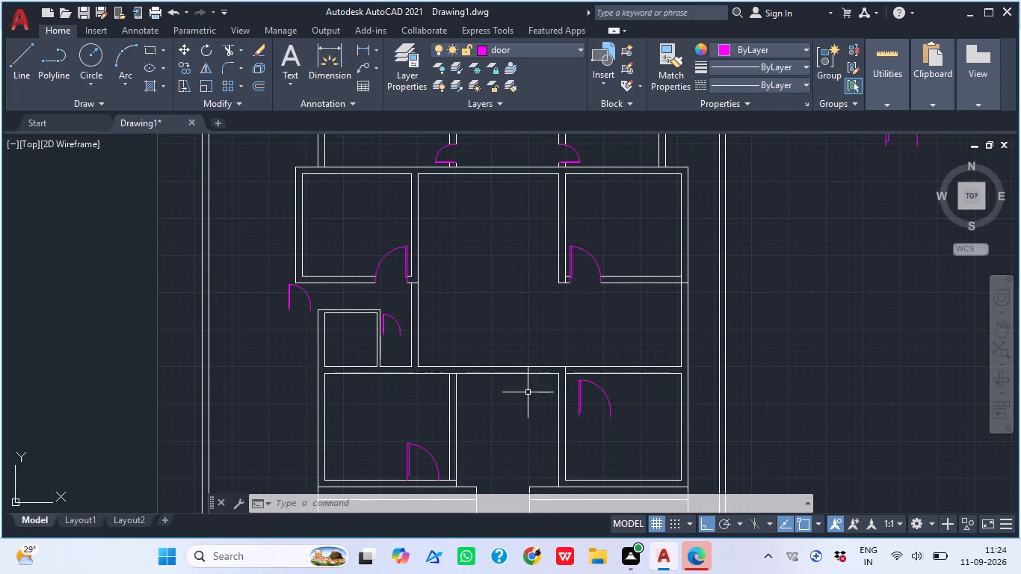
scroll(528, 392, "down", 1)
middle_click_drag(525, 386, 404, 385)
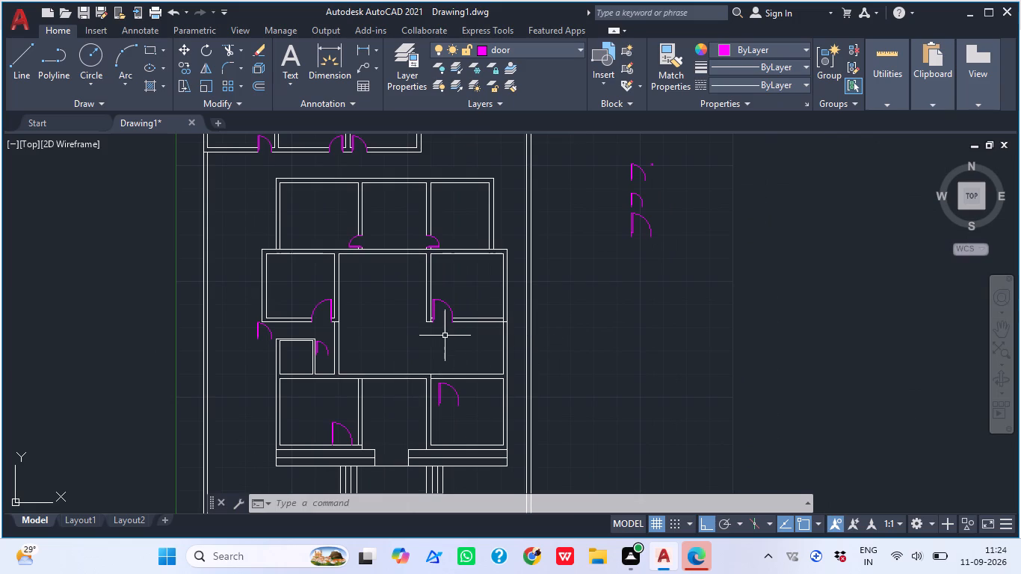
Draw a jamb line across the lower right room's top wall, 6" right of the room's inner top-left corner.
scroll(449, 339, "up", 2)
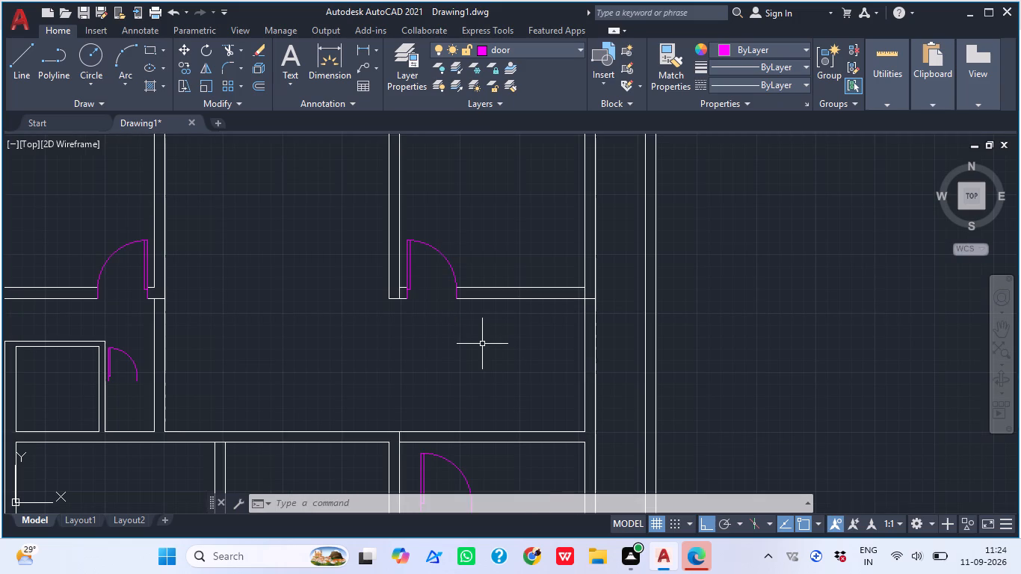
middle_click_drag(412, 354, 412, 313)
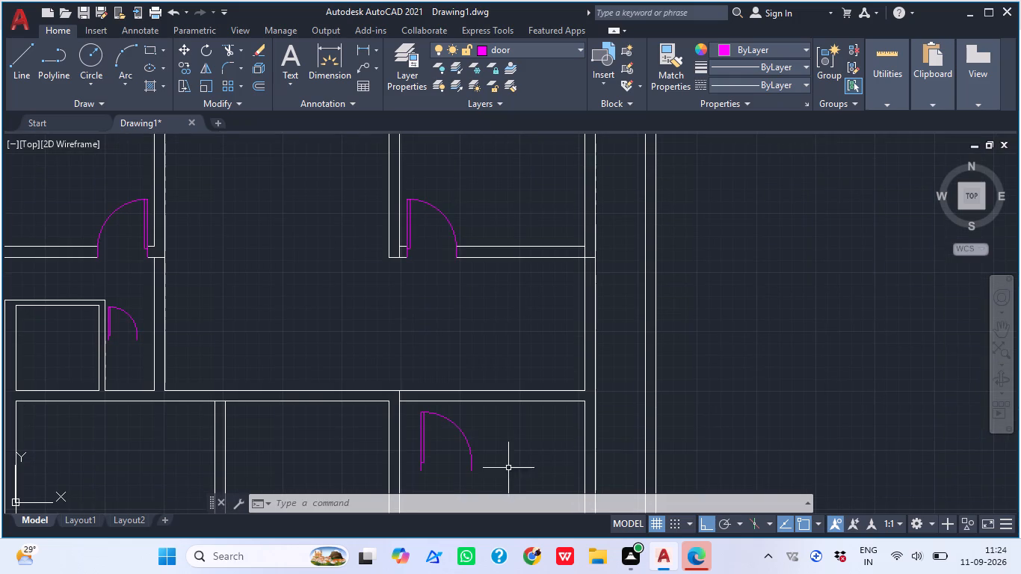
middle_click_drag(494, 457, 481, 404)
scroll(398, 348, "up", 2)
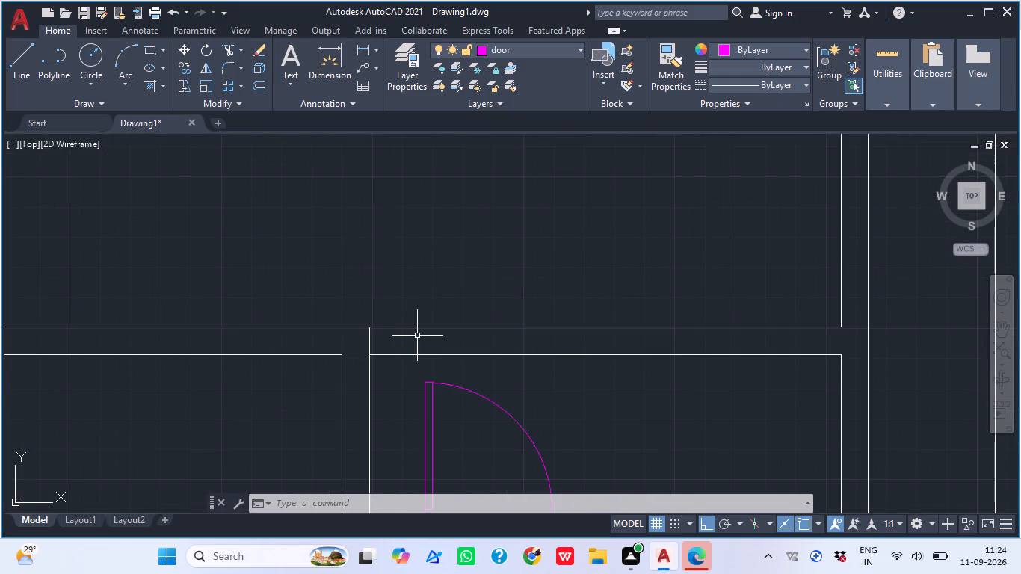
type("L")
key("space")
type("TK")
key("space")
scroll(383, 329, "up", 2)
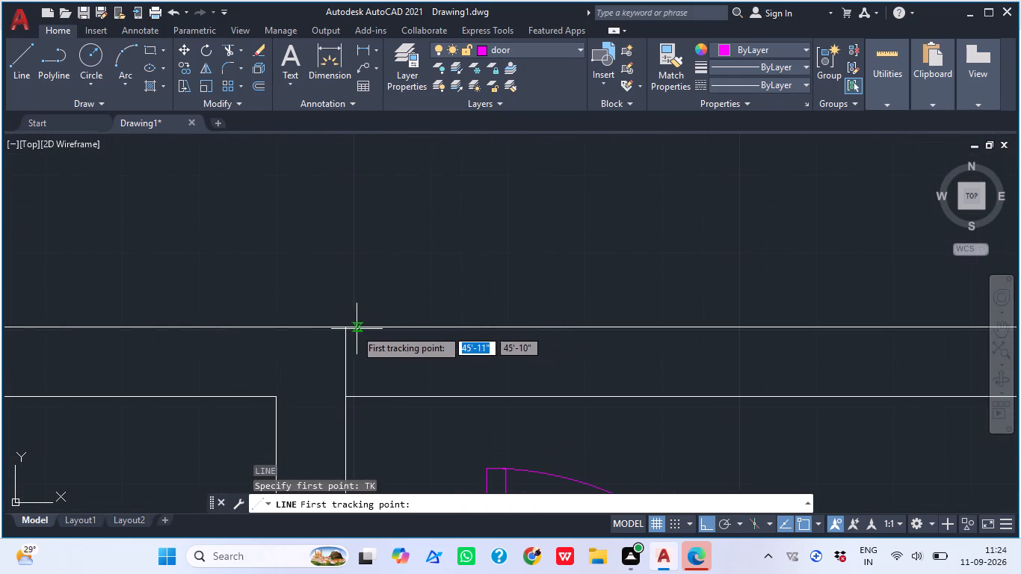
left_click(348, 398)
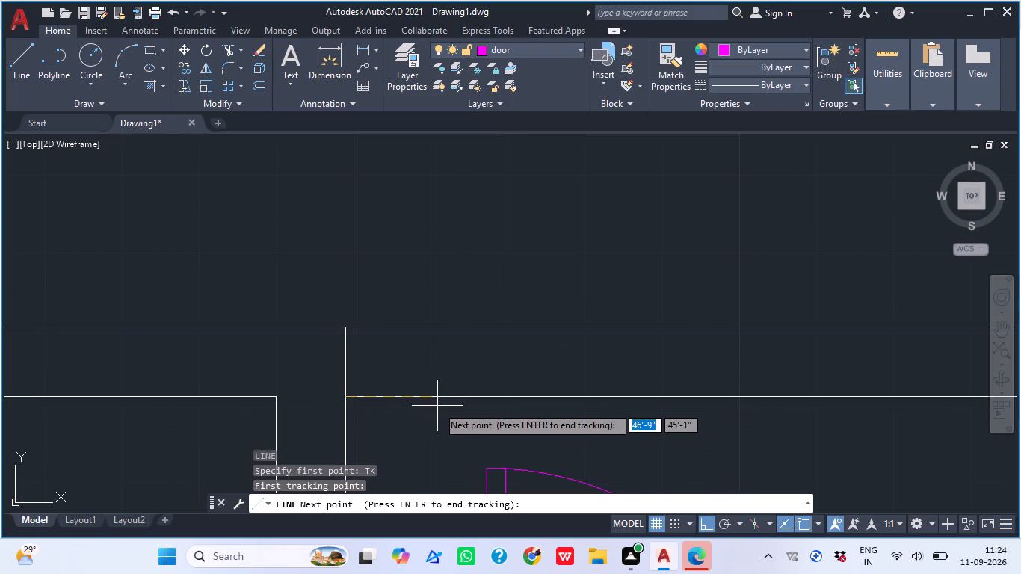
type("6\"")
key("Return")
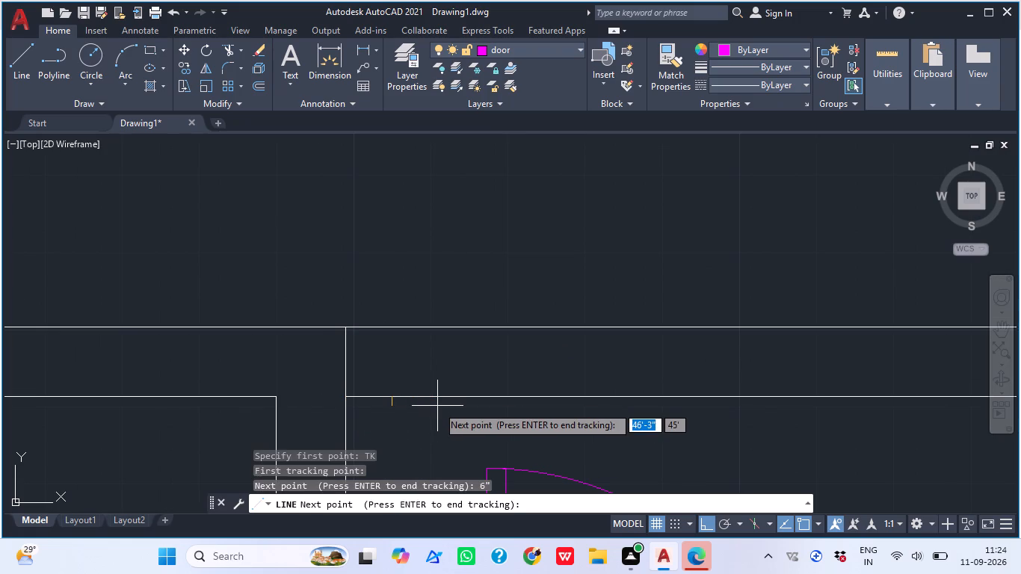
key("Return")
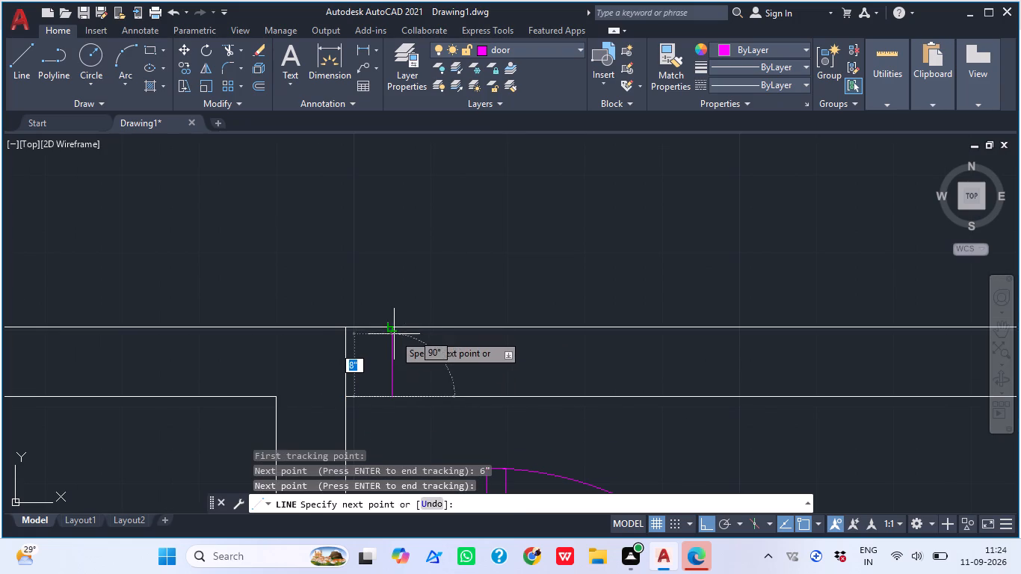
left_click(390, 330)
key("Escape")
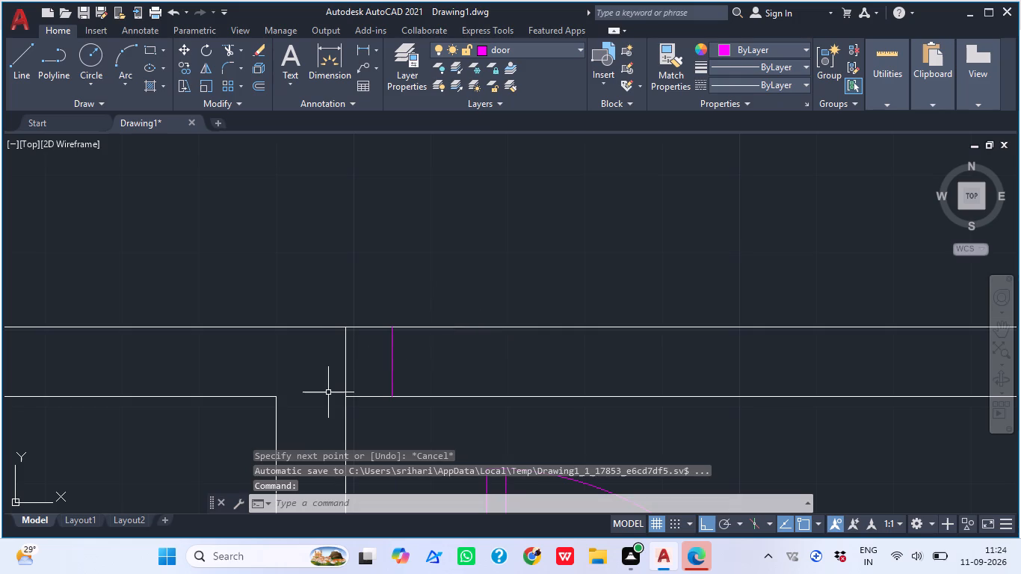
Trim the vertical wall line segment crossing the wall thickness at the lower right room's top-left corner.
type("TR")
key("space")
left_click(345, 386)
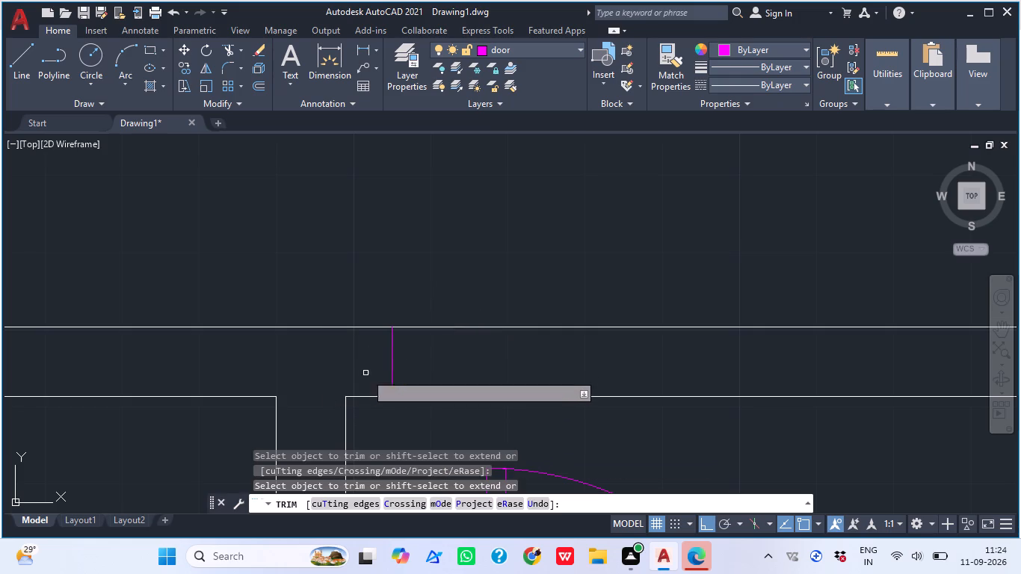
key("Escape")
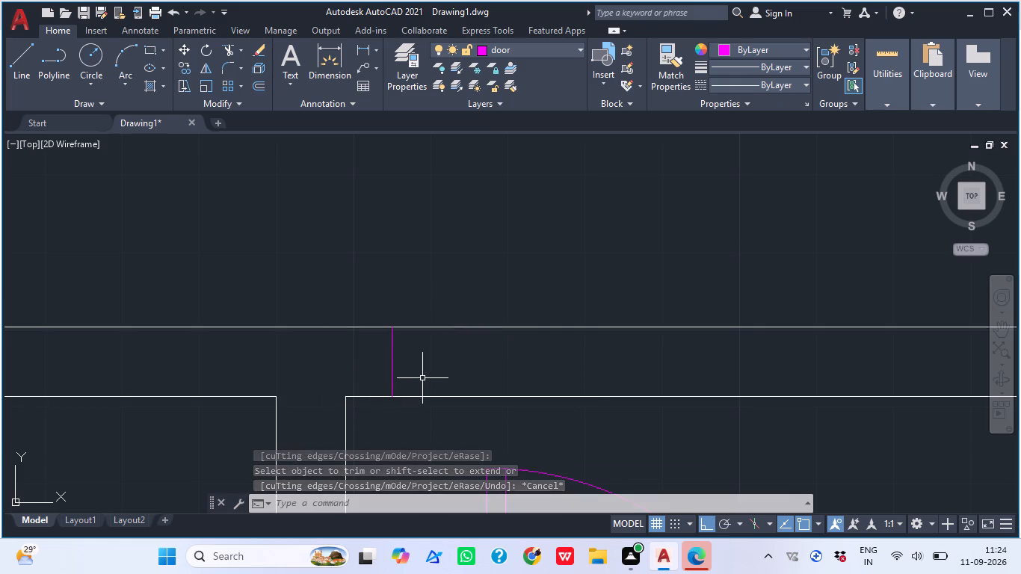
Offset the new jamb line 3'6" to the right to make the second jamb of the lower right room's doorway.
middle_click_drag(428, 378, 392, 372)
scroll(428, 378, "up", 1)
scroll(387, 368, "down", 3)
middle_click_drag(426, 390, 379, 381)
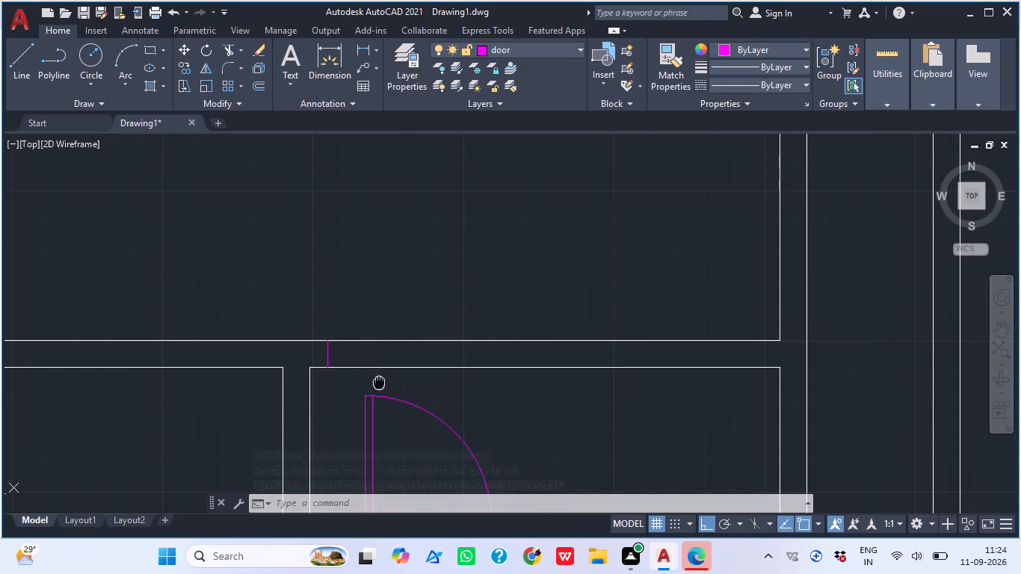
scroll(331, 357, "up", 2)
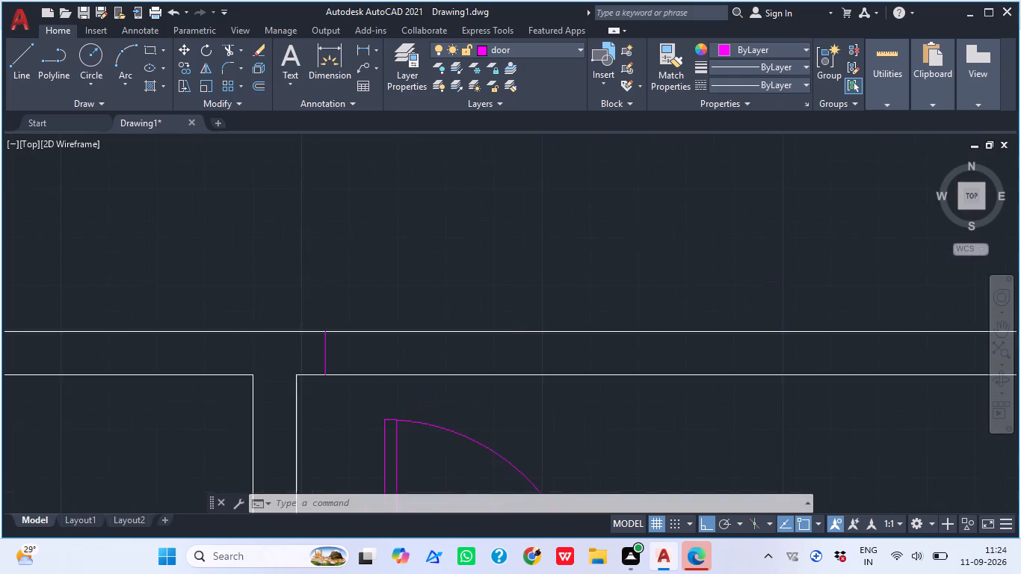
left_click(266, 259)
left_click(364, 413)
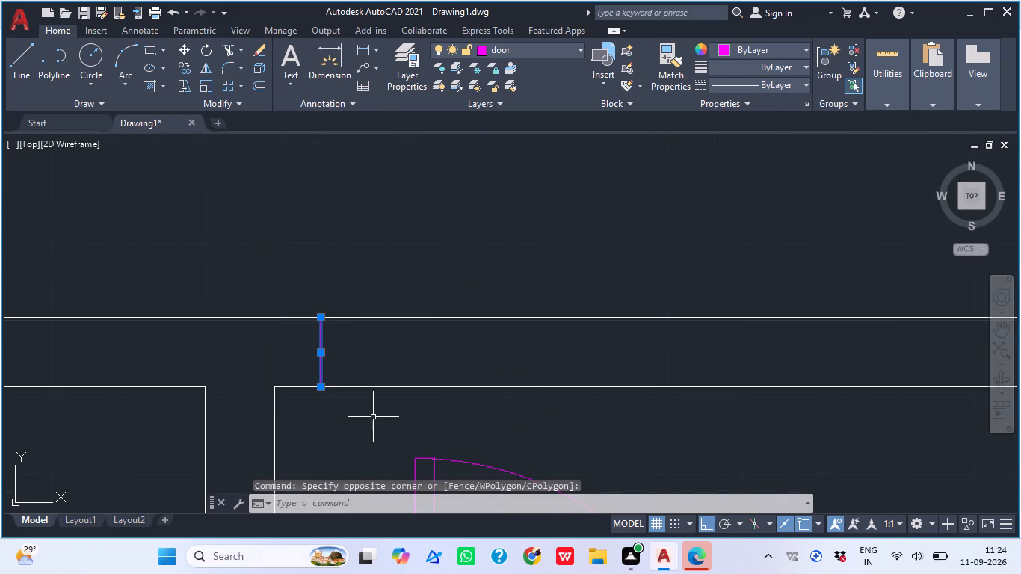
key("Escape")
type("O")
key("space")
type("3'6\"")
key("Return")
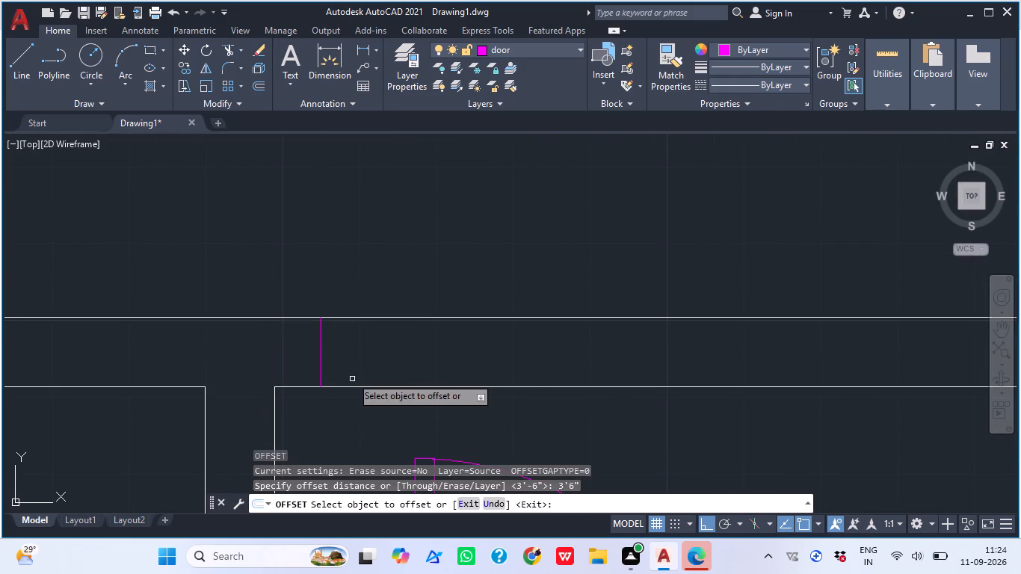
left_click(322, 338)
left_click_drag(474, 361, 467, 357)
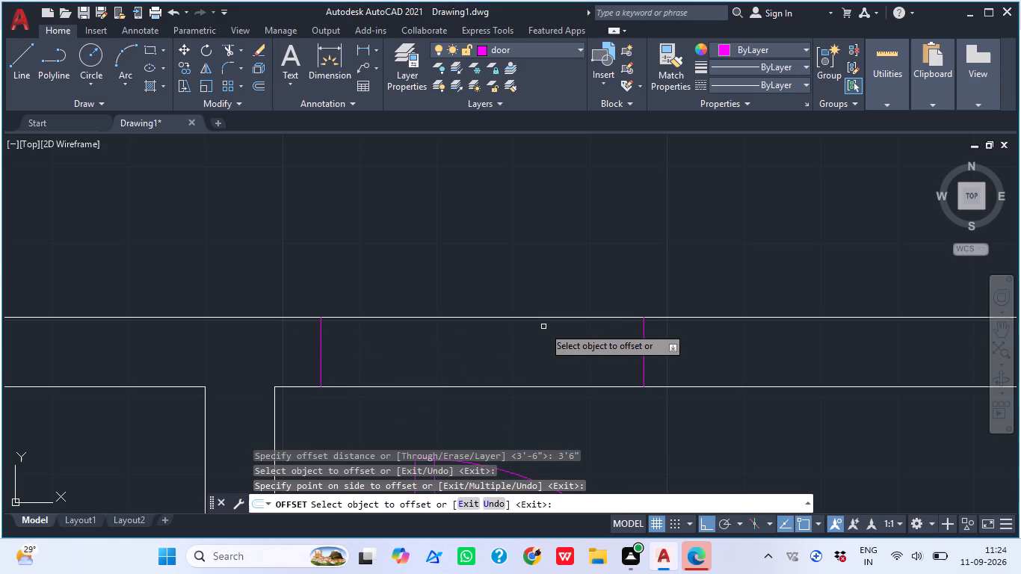
key("Escape")
Trim both wall lines between the two jambs to open the lower right room's doorway.
scroll(432, 291, "down", 2)
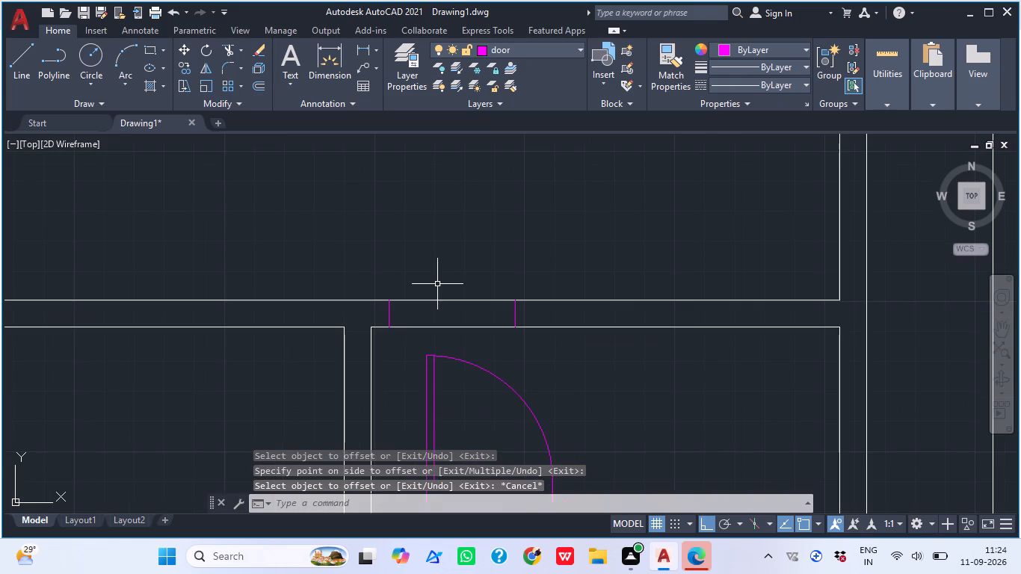
type("TR")
key("space")
left_click(440, 275)
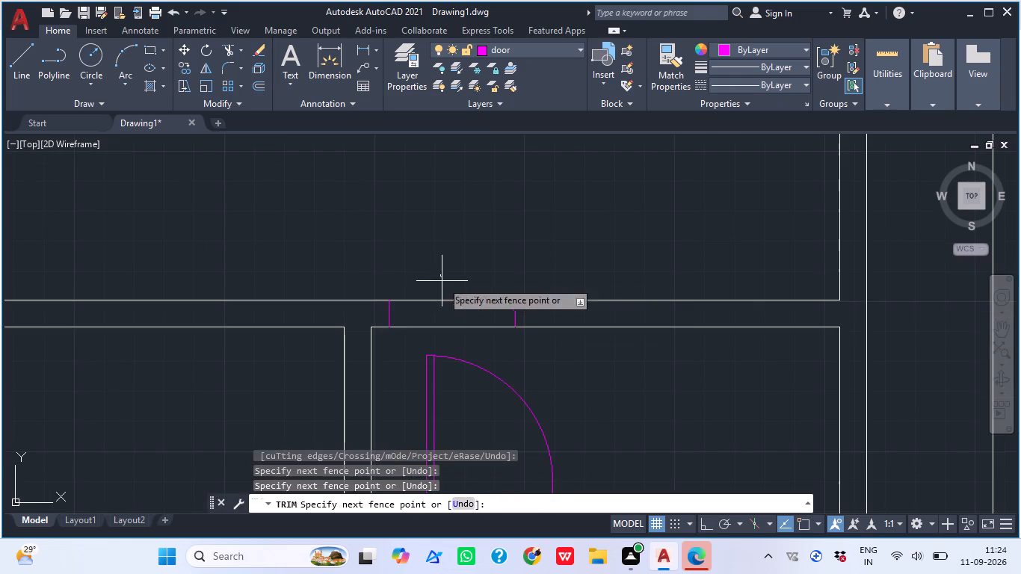
left_click(472, 342)
key("Escape")
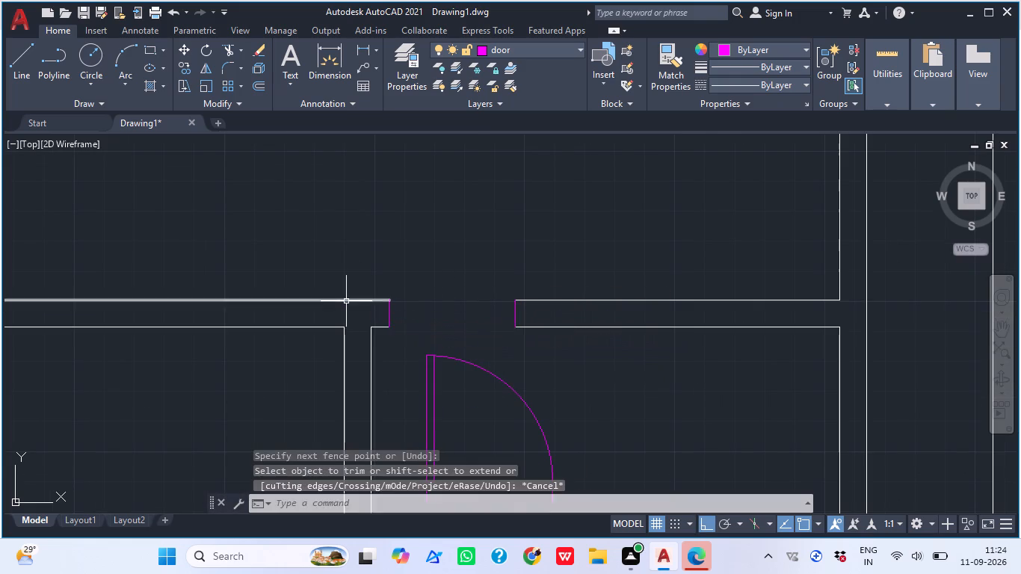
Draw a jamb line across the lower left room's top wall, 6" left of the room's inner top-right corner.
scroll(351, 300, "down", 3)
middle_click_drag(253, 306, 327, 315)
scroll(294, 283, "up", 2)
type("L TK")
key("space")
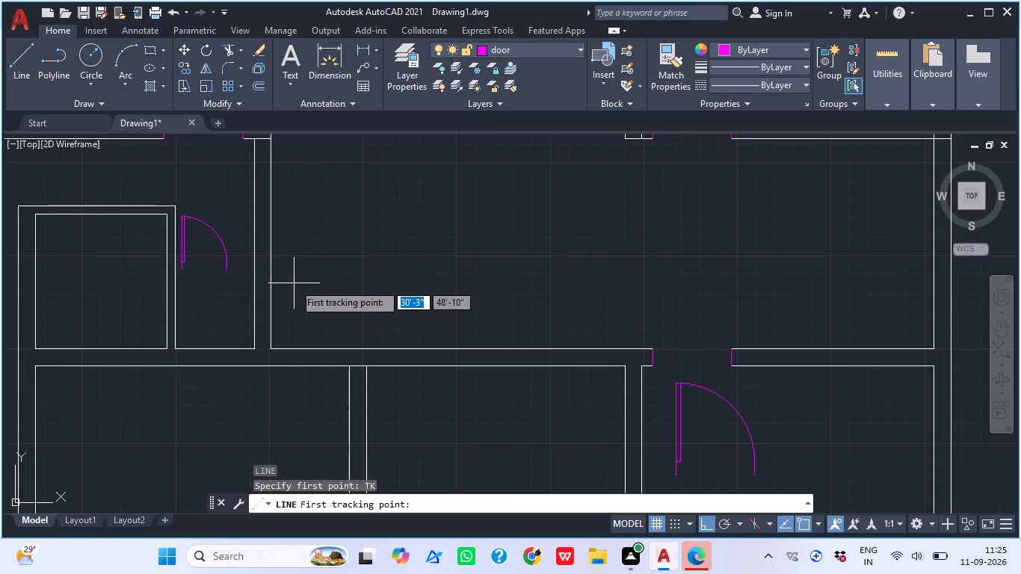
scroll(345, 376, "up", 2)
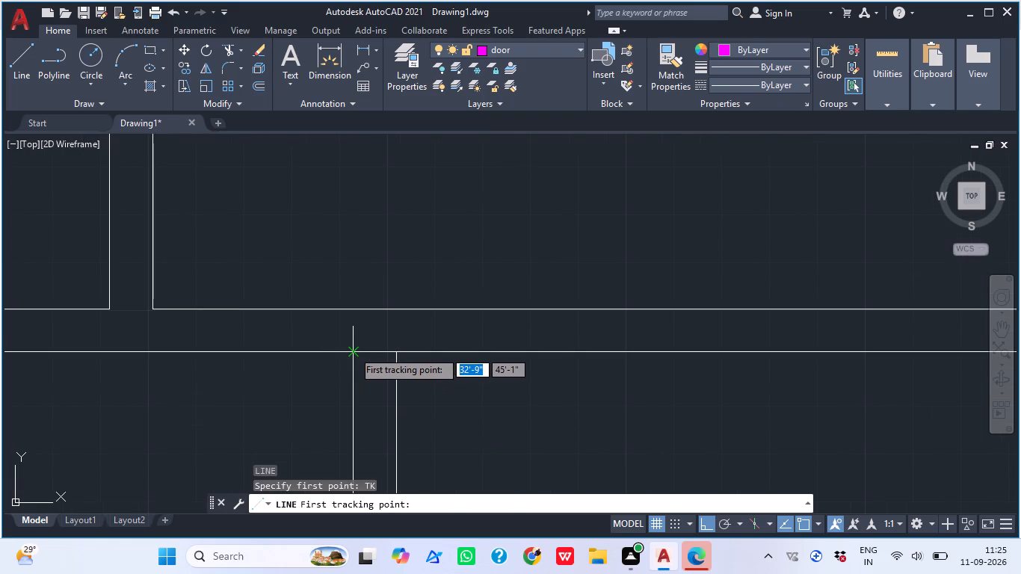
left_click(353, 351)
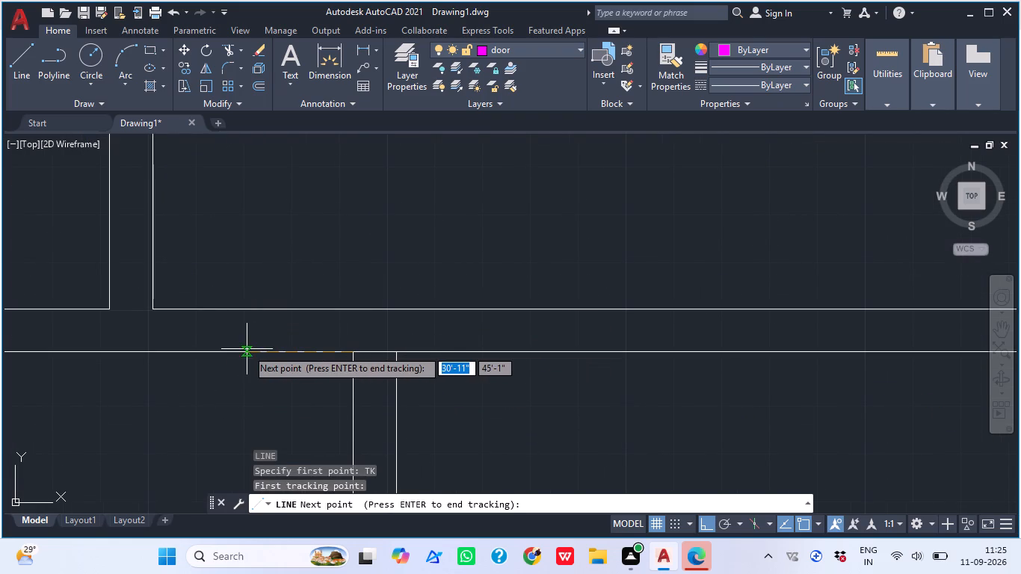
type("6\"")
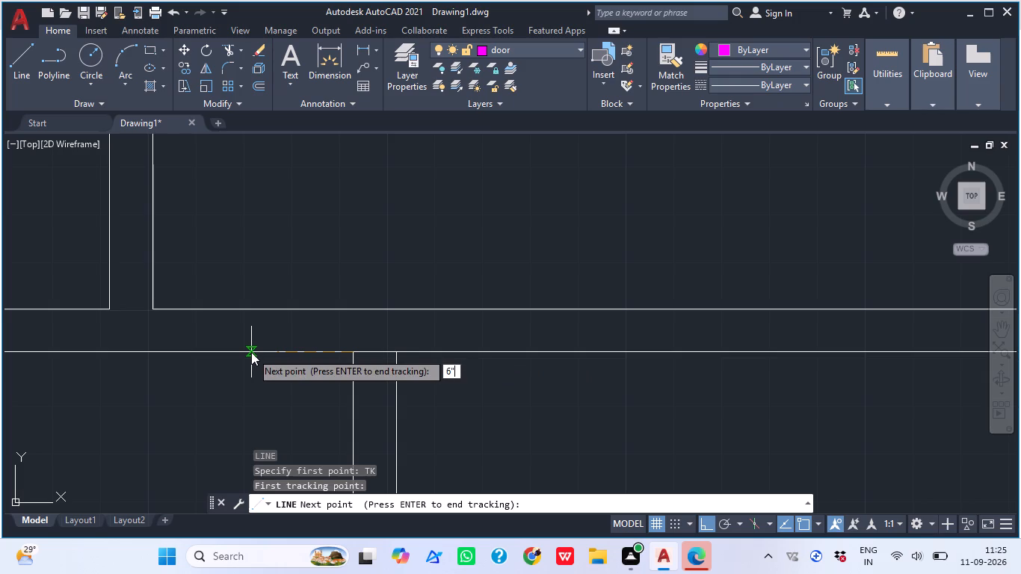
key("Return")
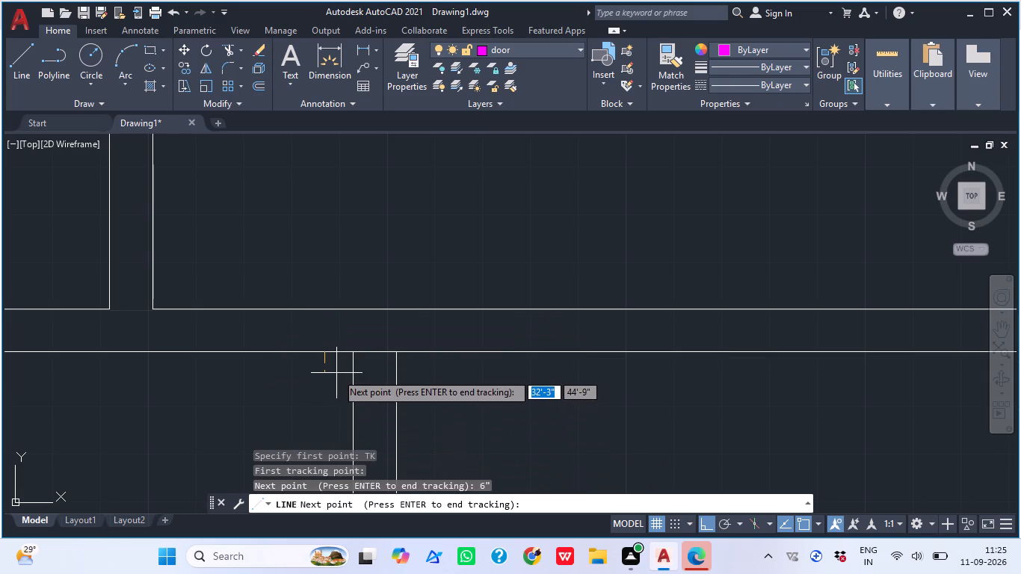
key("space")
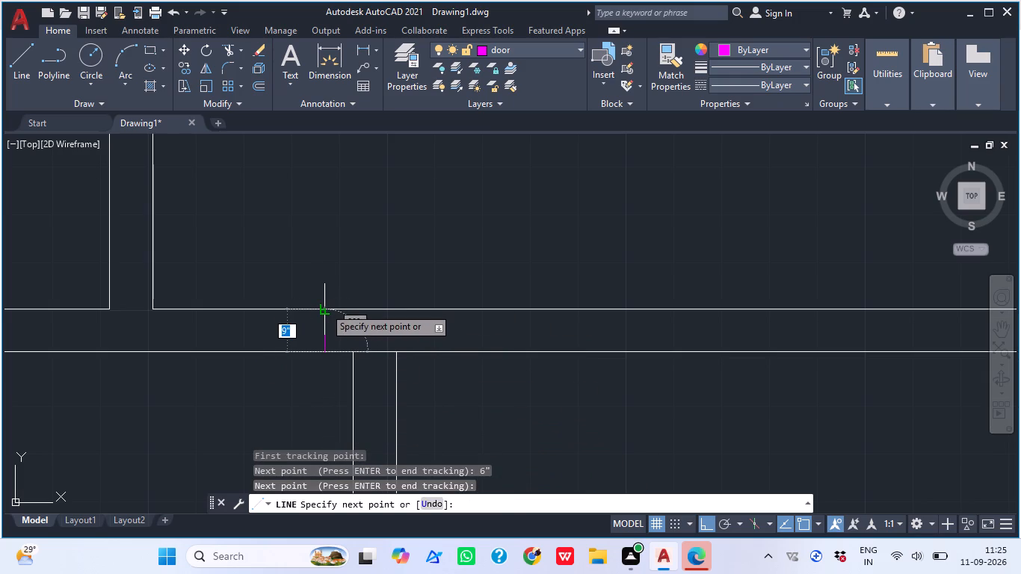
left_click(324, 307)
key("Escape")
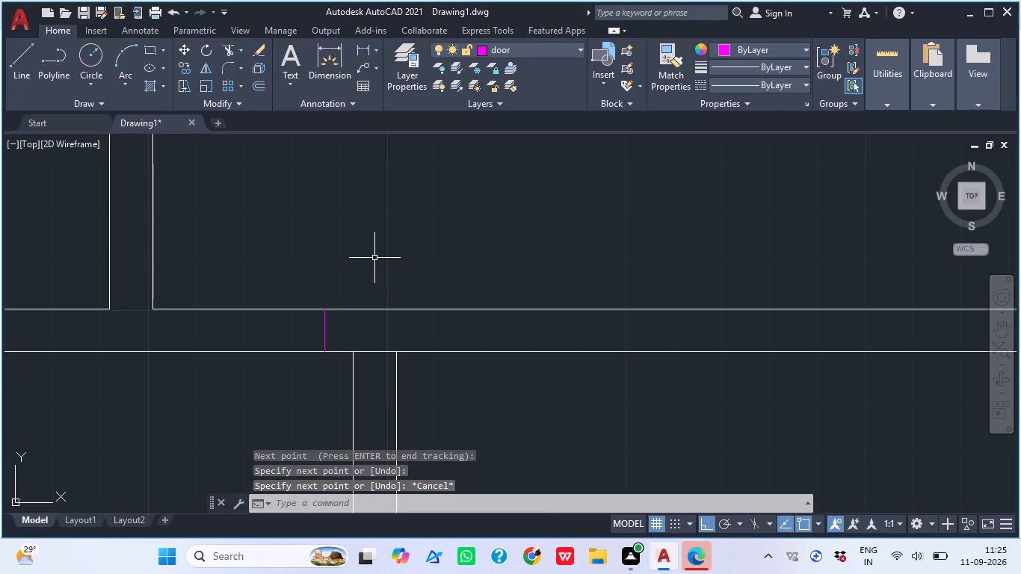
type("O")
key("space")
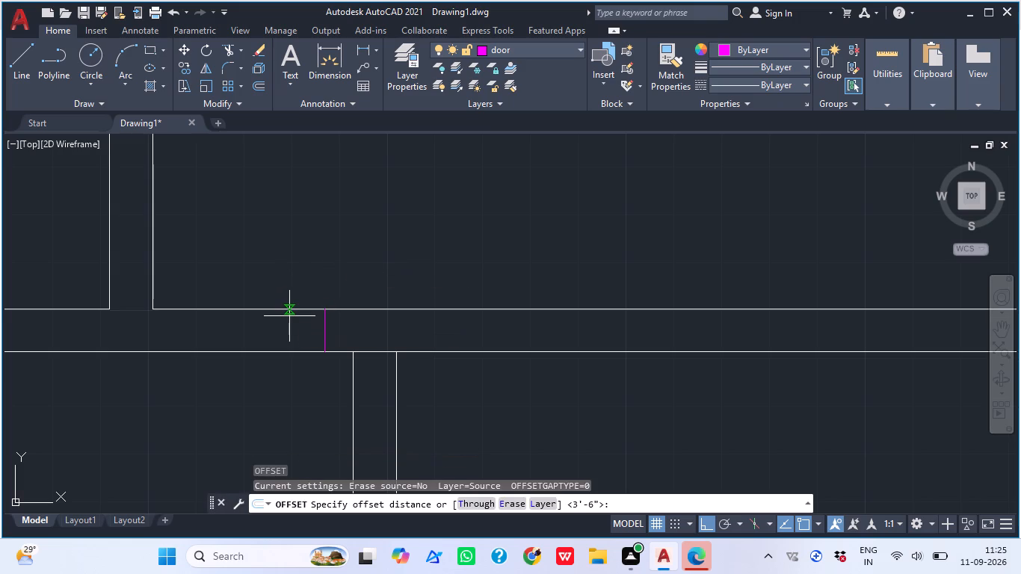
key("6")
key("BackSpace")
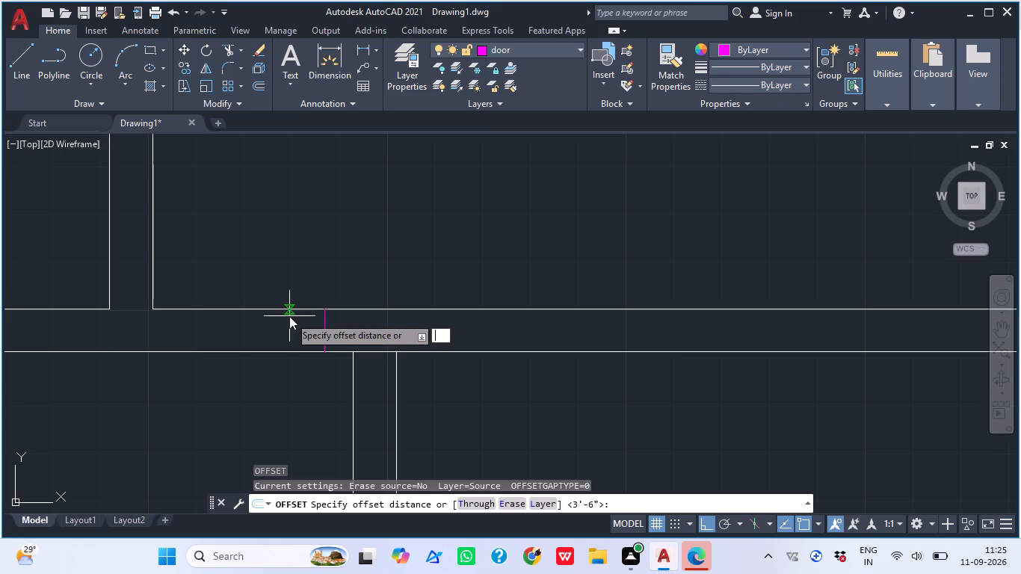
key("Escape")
Extend the central hall's left inner wall line down to the top wall line of the lower left room.
type("EX")
key("space")
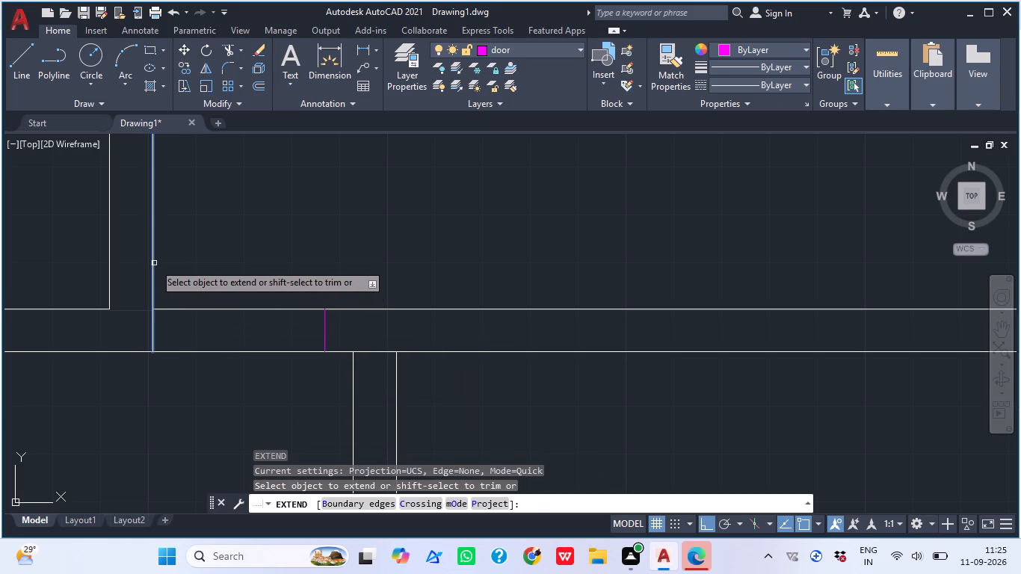
left_click(154, 263)
key("Escape")
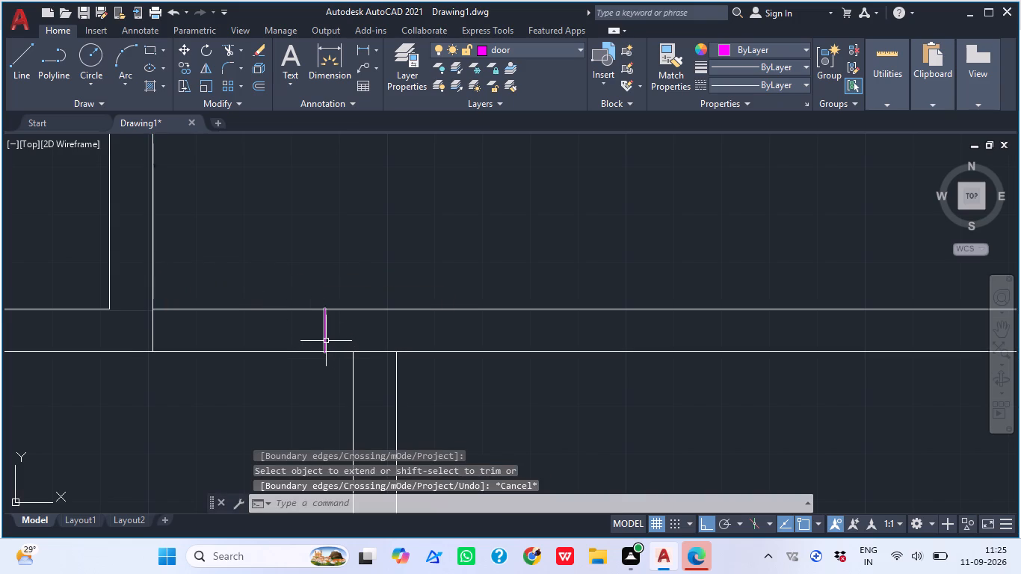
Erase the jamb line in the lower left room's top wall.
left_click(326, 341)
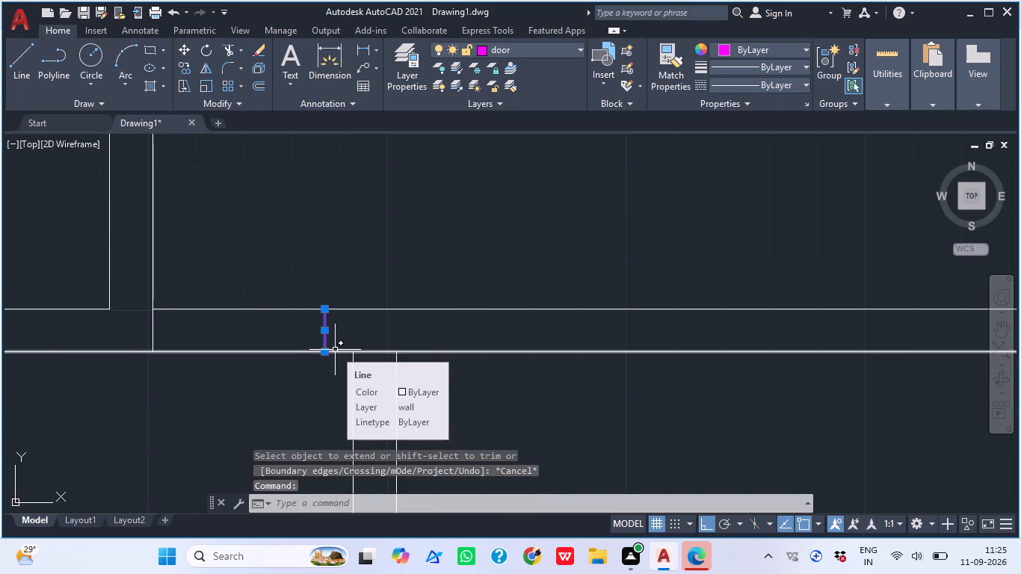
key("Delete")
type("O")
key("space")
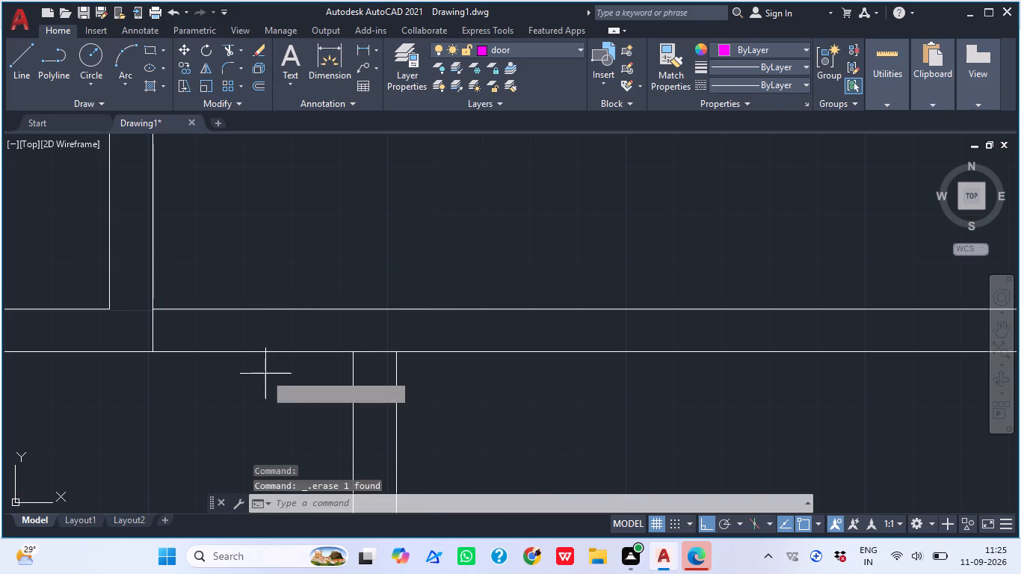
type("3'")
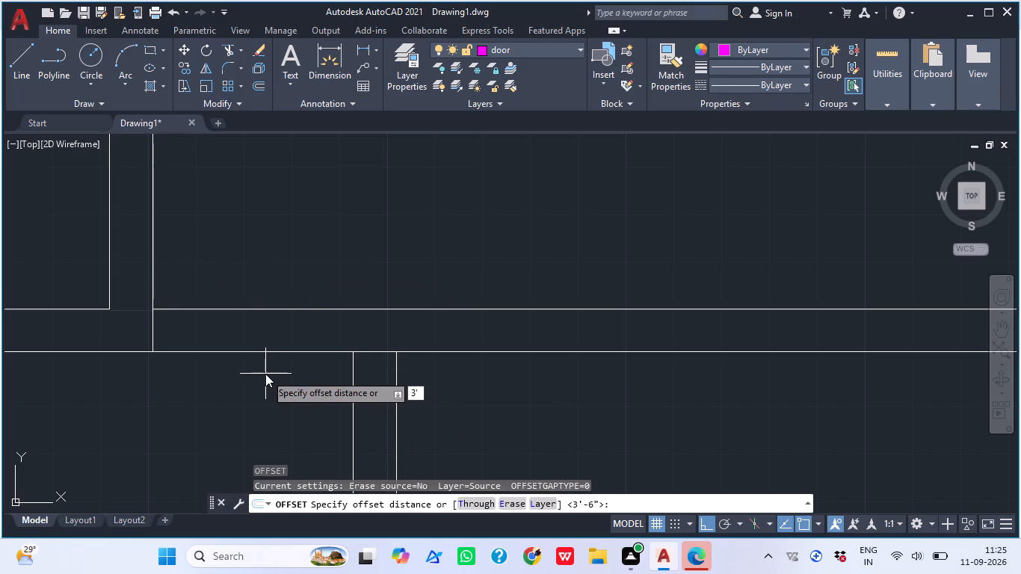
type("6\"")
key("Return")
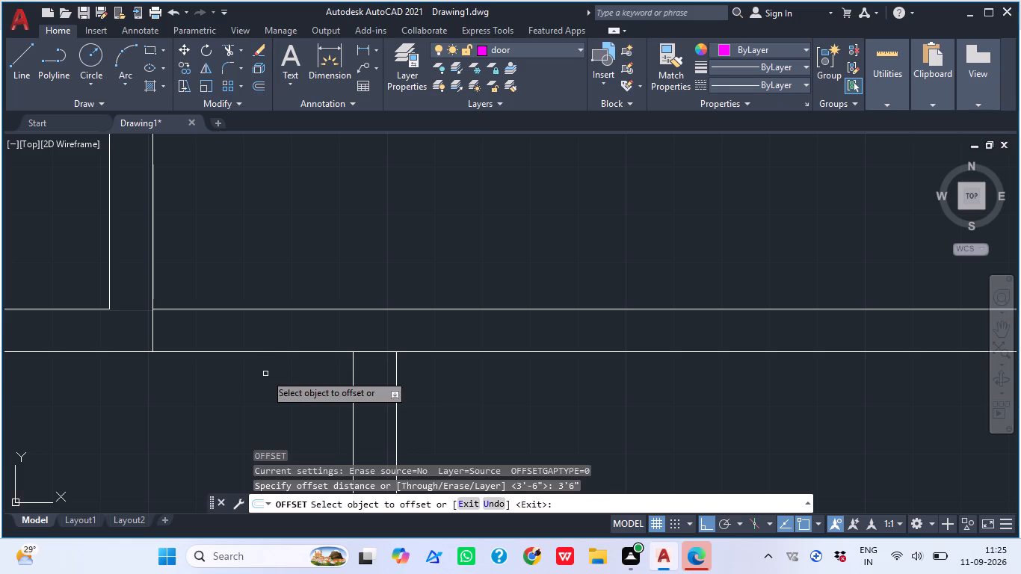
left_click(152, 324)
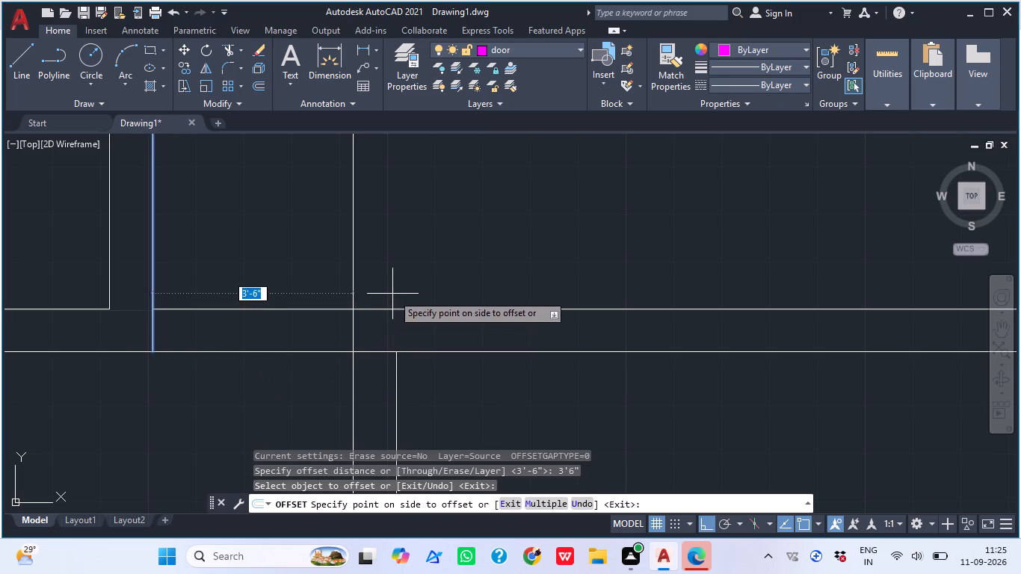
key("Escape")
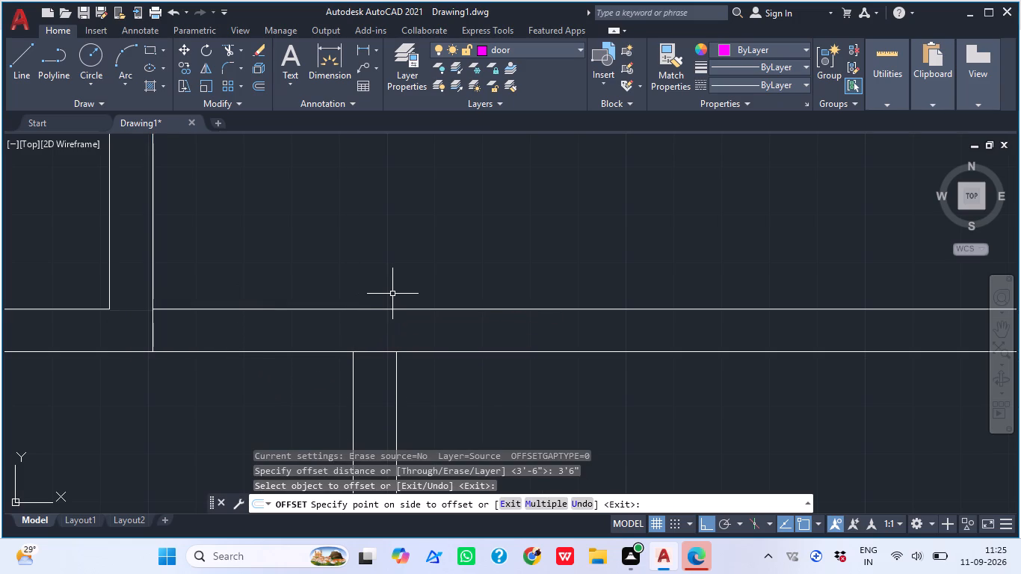
Offset the central hall's left inner wall line 3' to the right and trim it to a jamb within the lower left room's top wall.
key("space")
type("3'")
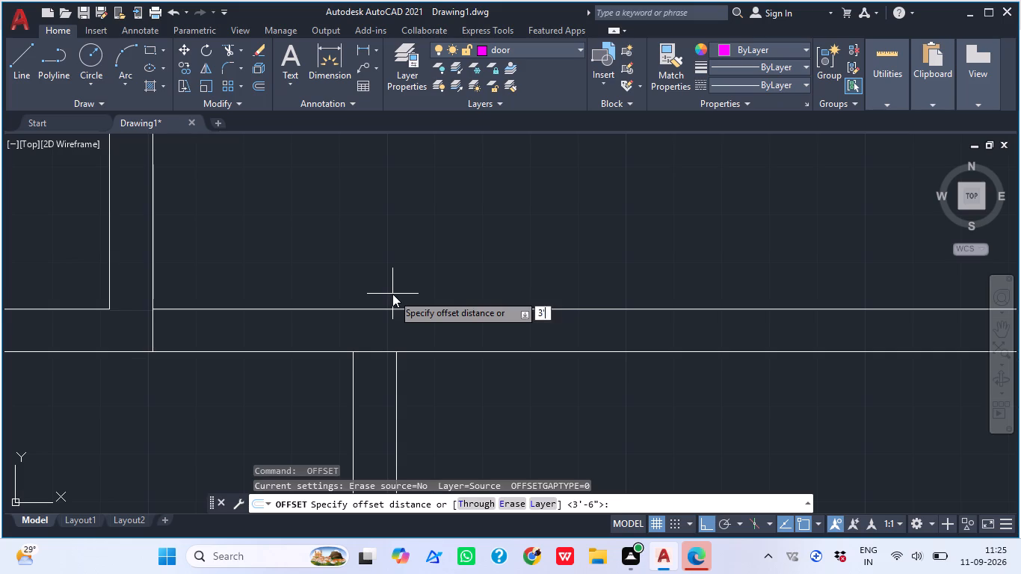
key("Return")
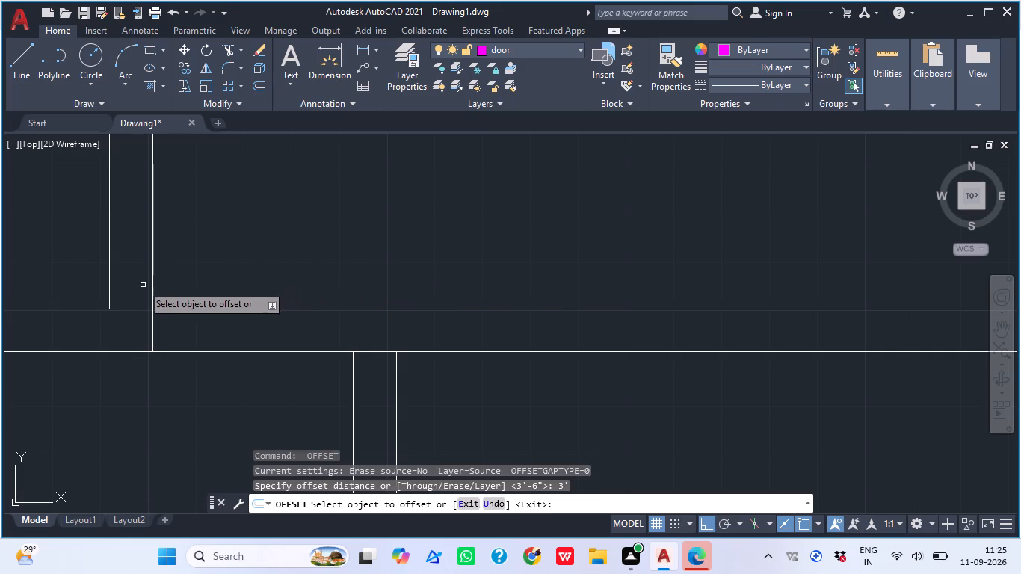
left_click(153, 274)
left_click(263, 274)
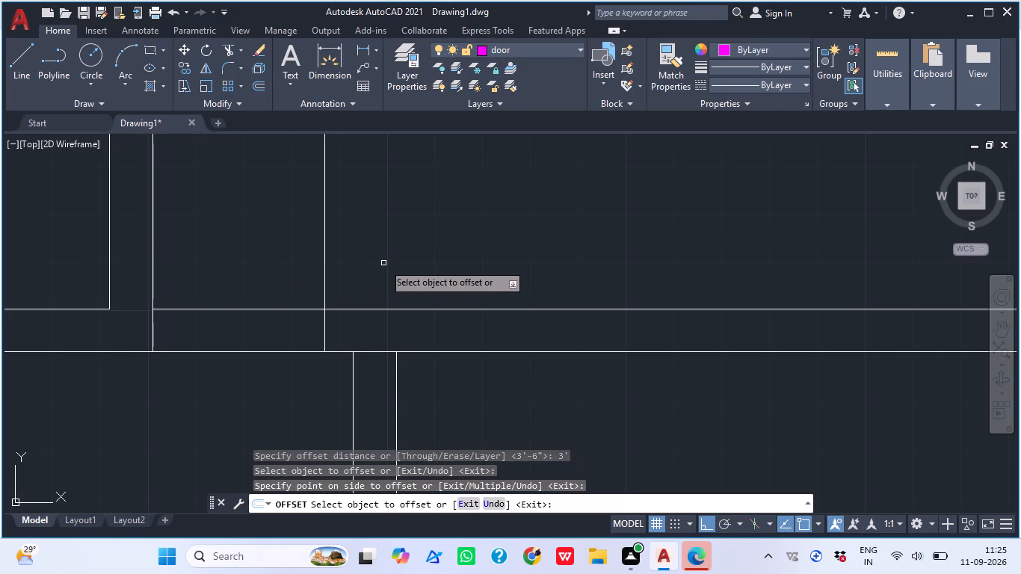
key("Escape")
type("TR")
key("space")
left_click_drag(375, 278, 366, 279)
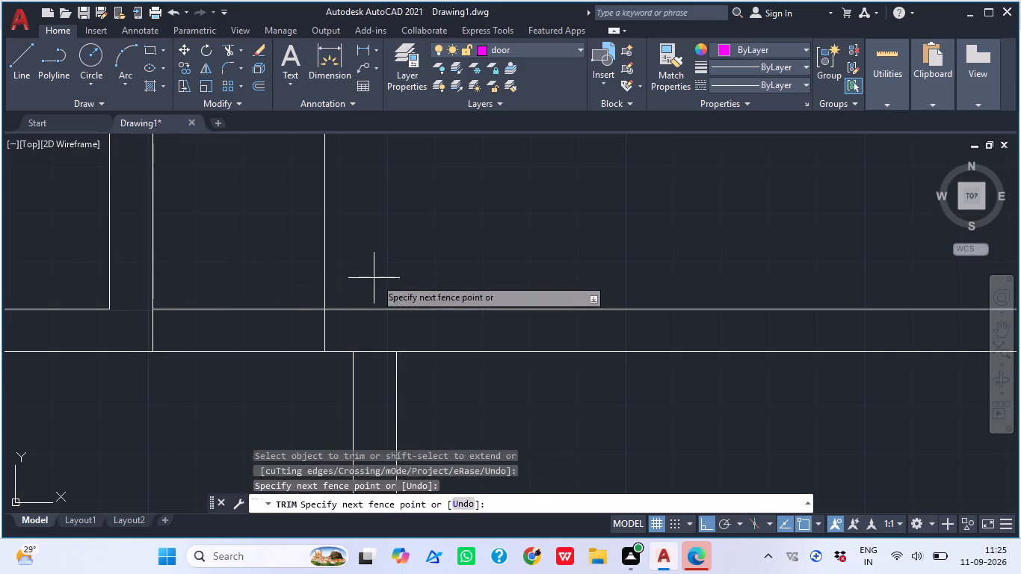
left_click(223, 262)
Trim both lines of the lower left room's top wall between the hall's left wall line and the new jamb to open the doorway.
scroll(264, 333, "down", 2)
middle_click_drag(263, 295, 256, 427)
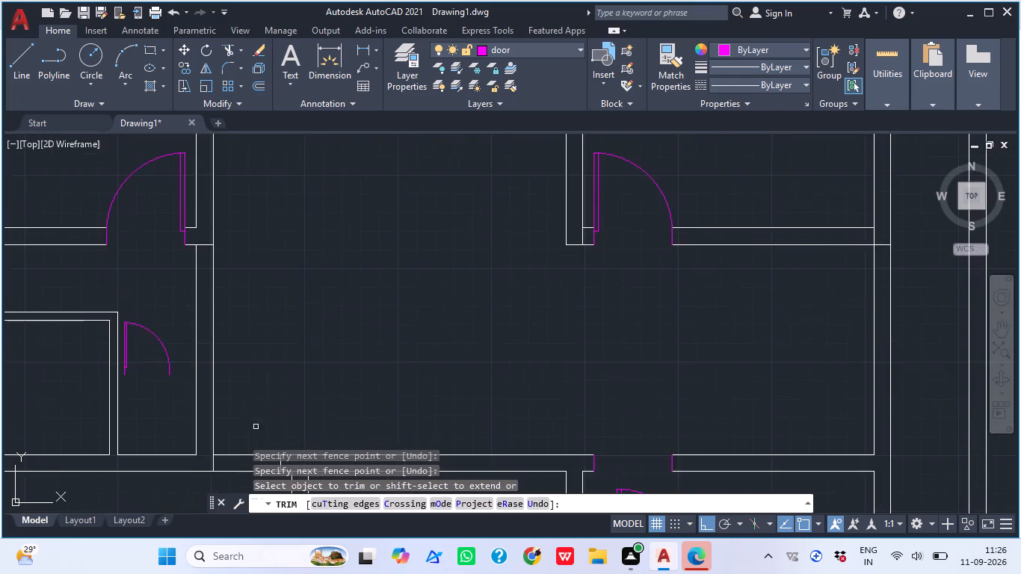
scroll(268, 362, "down", 2)
scroll(197, 415, "up", 1)
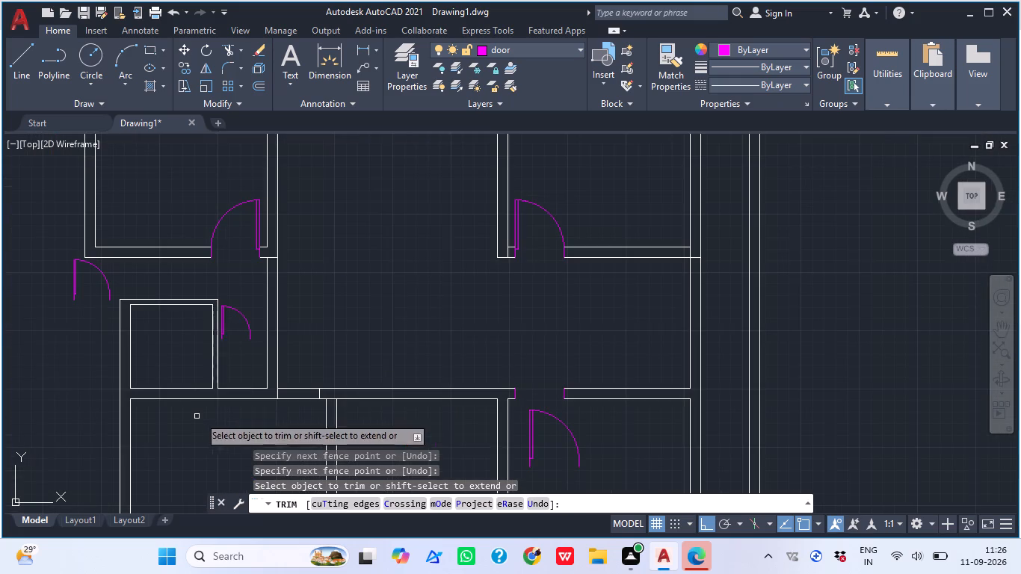
middle_click_drag(276, 419, 261, 416)
type("TR")
key("space")
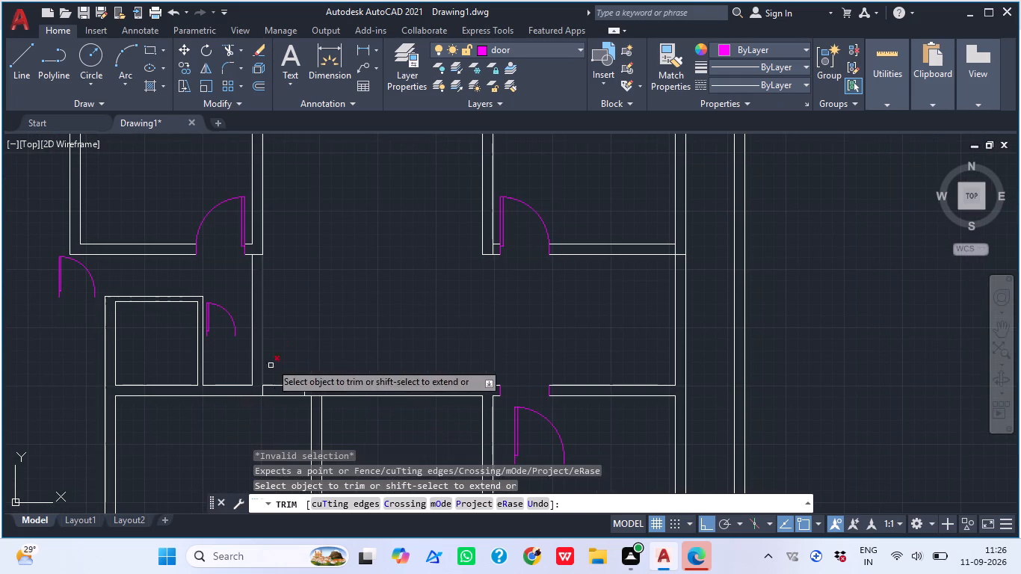
left_click(280, 343)
left_click(277, 416)
key("Escape")
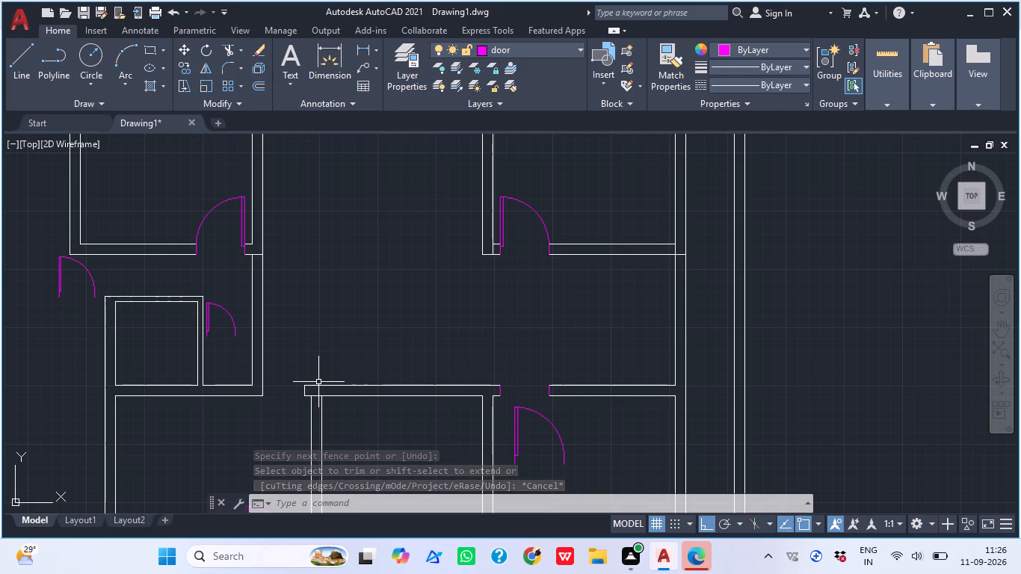
Extend the upper line of the lower left room's top wall to the hall's left inner wall line.
type("EX")
key("space")
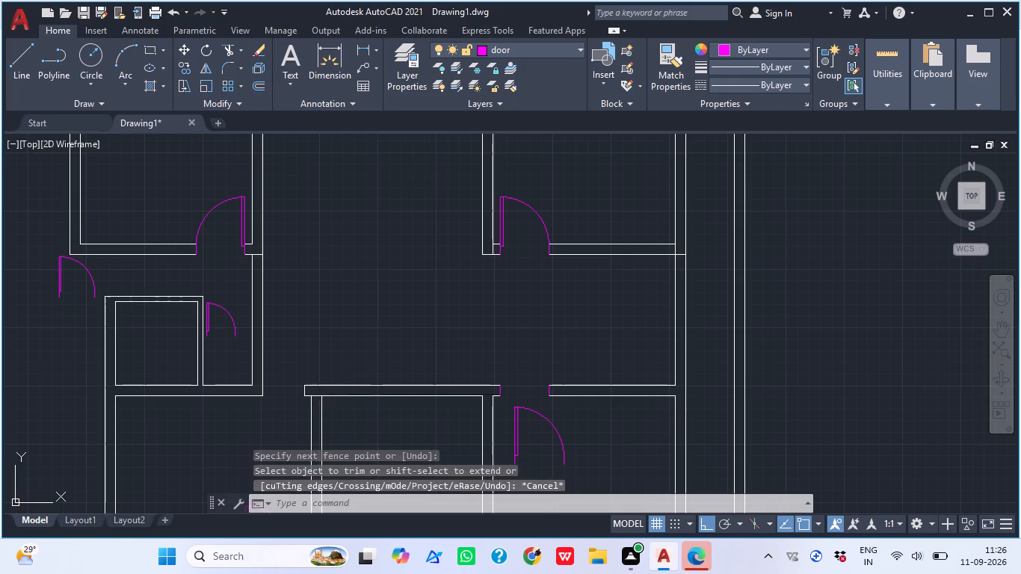
scroll(268, 378, "up", 2)
left_click(202, 404)
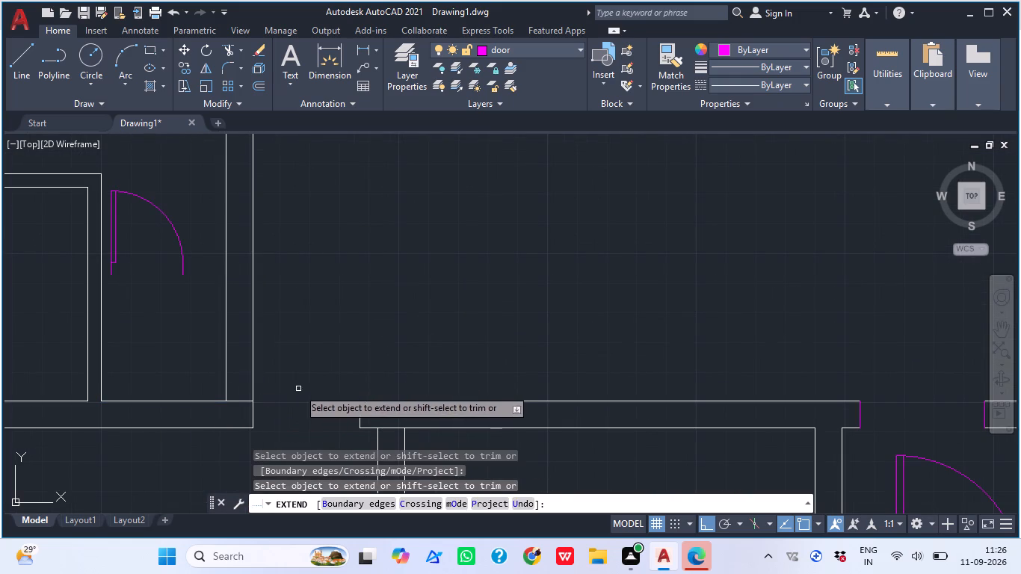
key("Escape")
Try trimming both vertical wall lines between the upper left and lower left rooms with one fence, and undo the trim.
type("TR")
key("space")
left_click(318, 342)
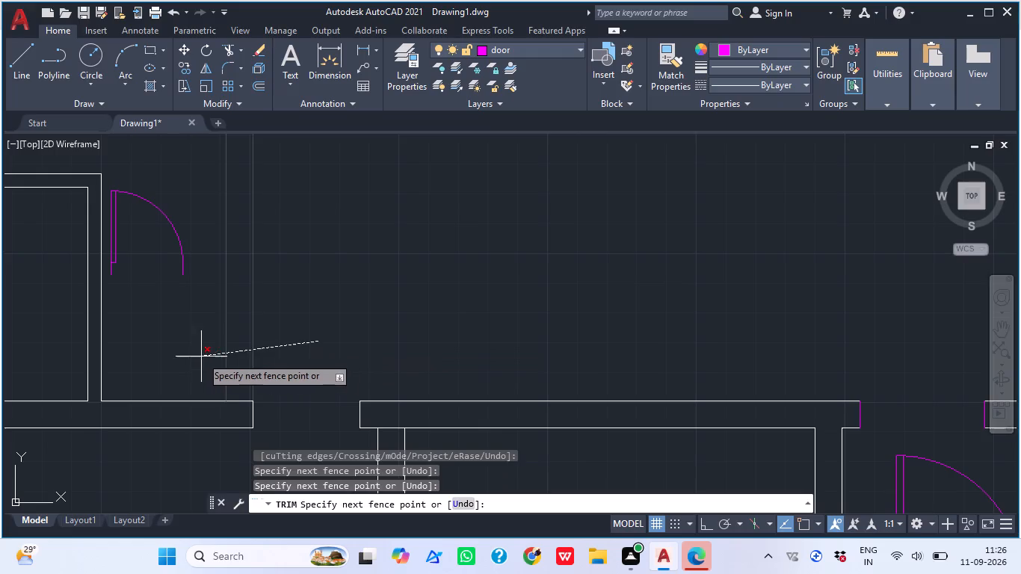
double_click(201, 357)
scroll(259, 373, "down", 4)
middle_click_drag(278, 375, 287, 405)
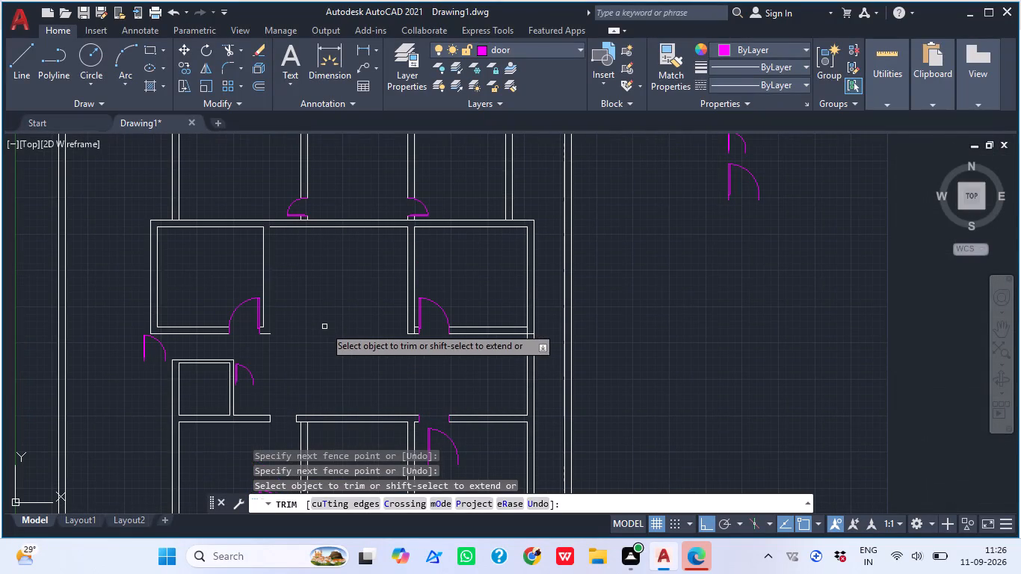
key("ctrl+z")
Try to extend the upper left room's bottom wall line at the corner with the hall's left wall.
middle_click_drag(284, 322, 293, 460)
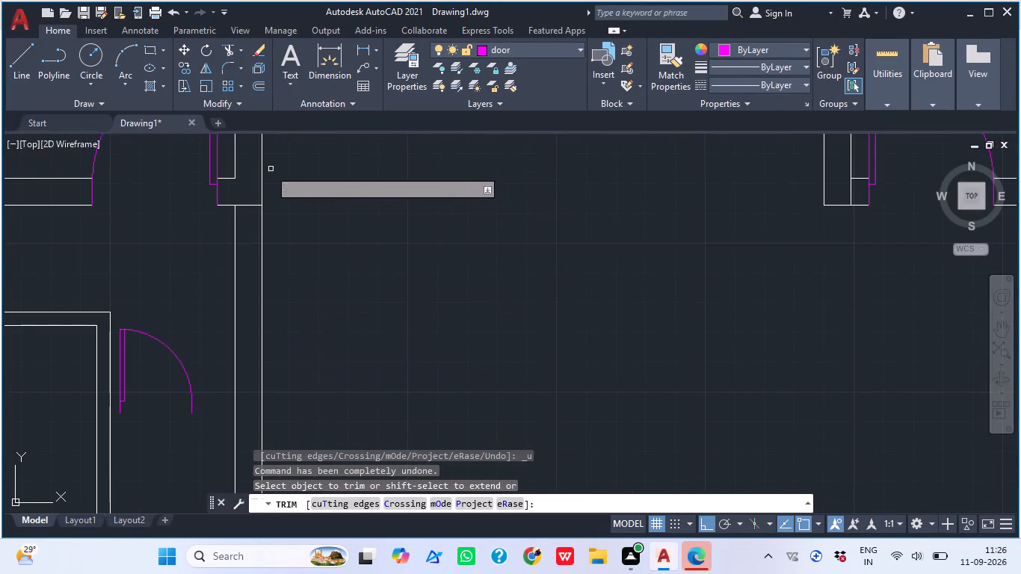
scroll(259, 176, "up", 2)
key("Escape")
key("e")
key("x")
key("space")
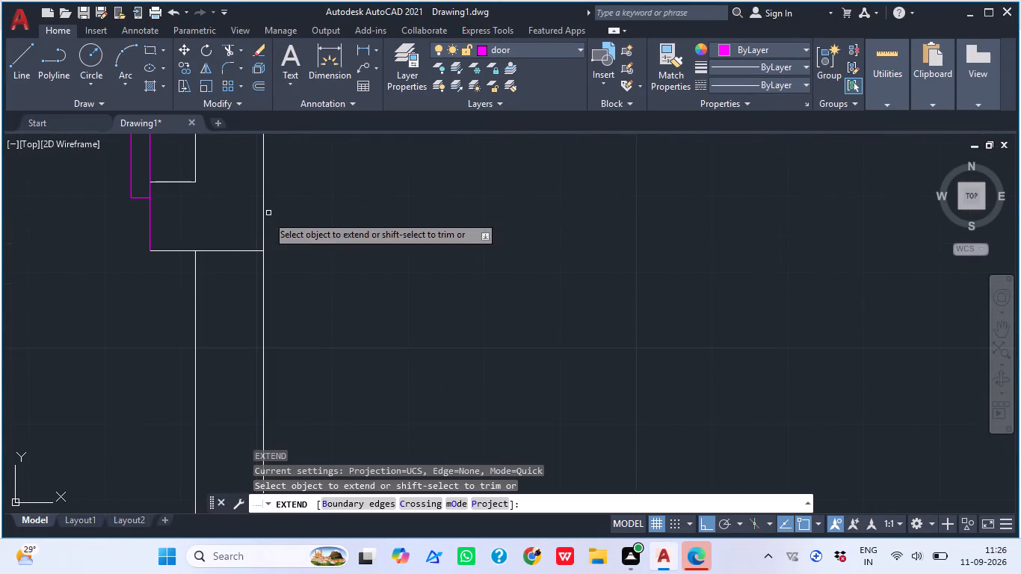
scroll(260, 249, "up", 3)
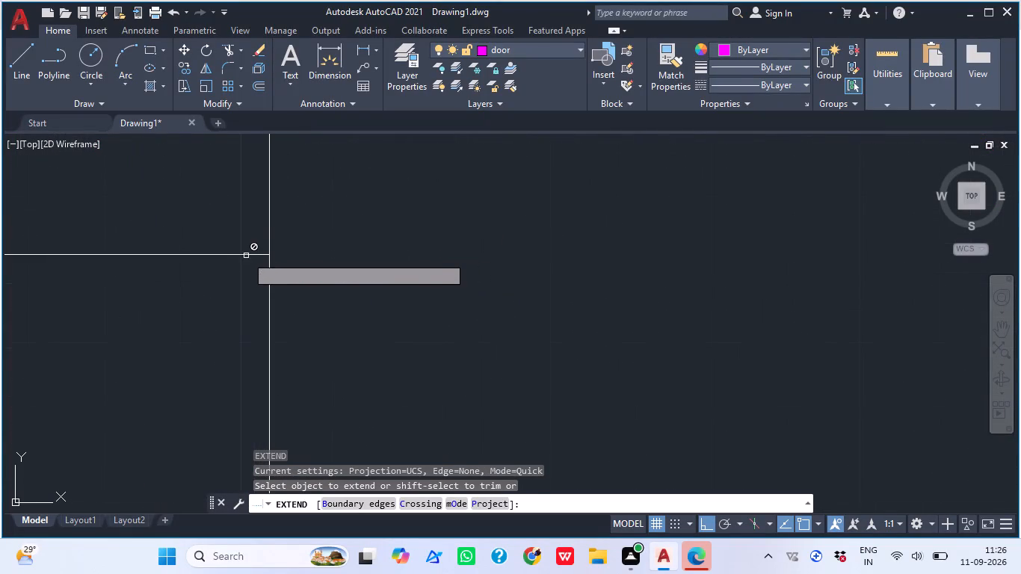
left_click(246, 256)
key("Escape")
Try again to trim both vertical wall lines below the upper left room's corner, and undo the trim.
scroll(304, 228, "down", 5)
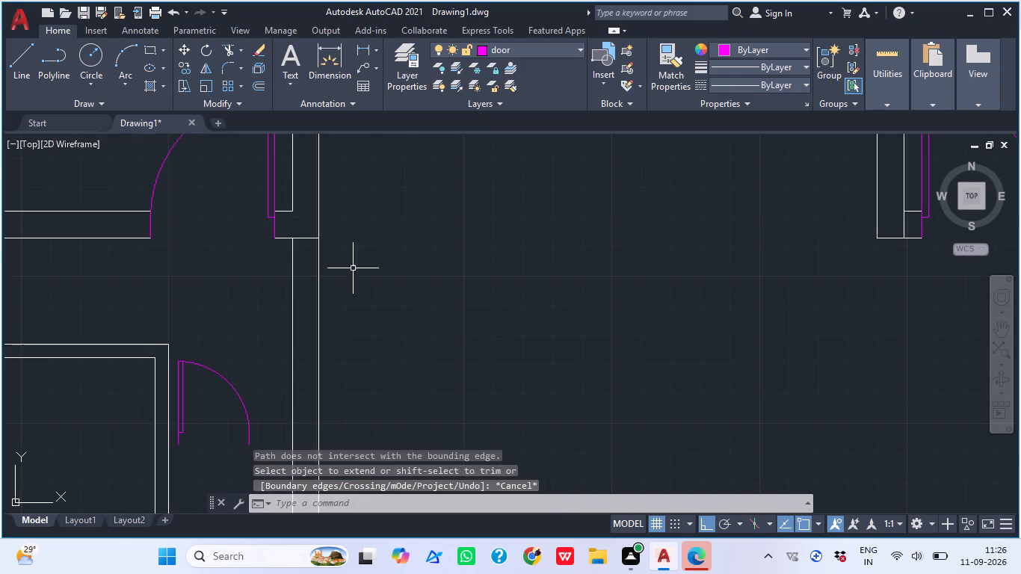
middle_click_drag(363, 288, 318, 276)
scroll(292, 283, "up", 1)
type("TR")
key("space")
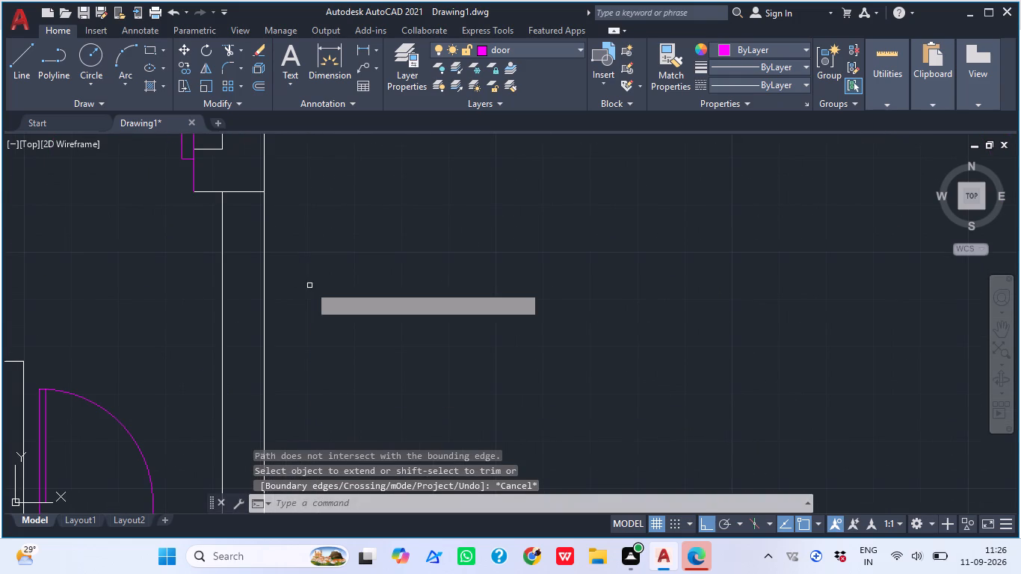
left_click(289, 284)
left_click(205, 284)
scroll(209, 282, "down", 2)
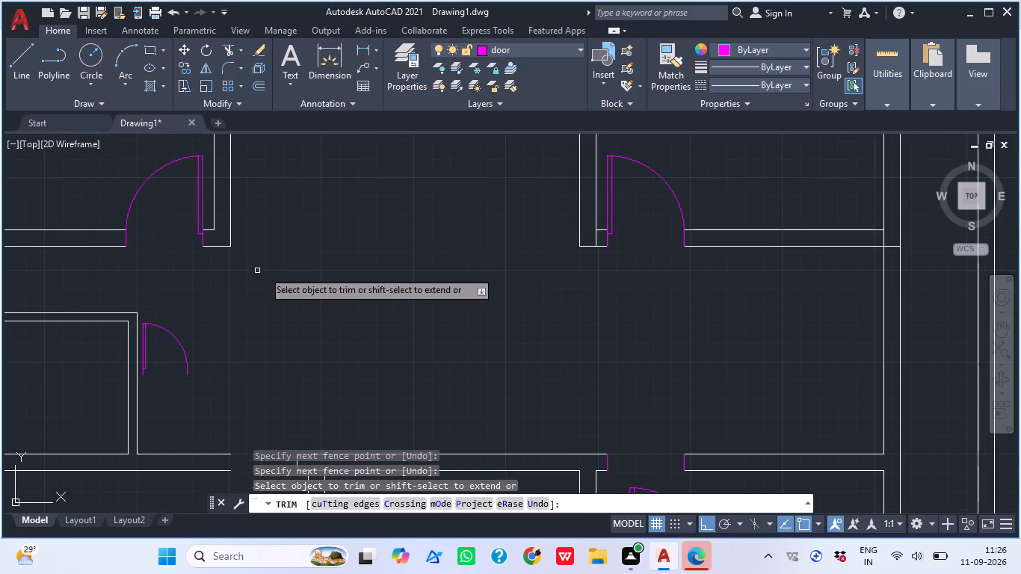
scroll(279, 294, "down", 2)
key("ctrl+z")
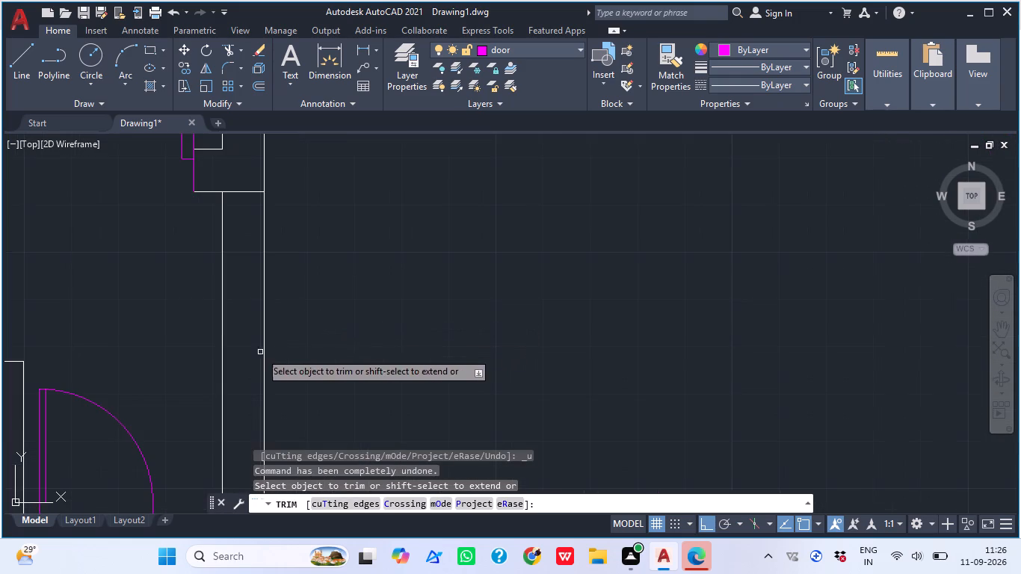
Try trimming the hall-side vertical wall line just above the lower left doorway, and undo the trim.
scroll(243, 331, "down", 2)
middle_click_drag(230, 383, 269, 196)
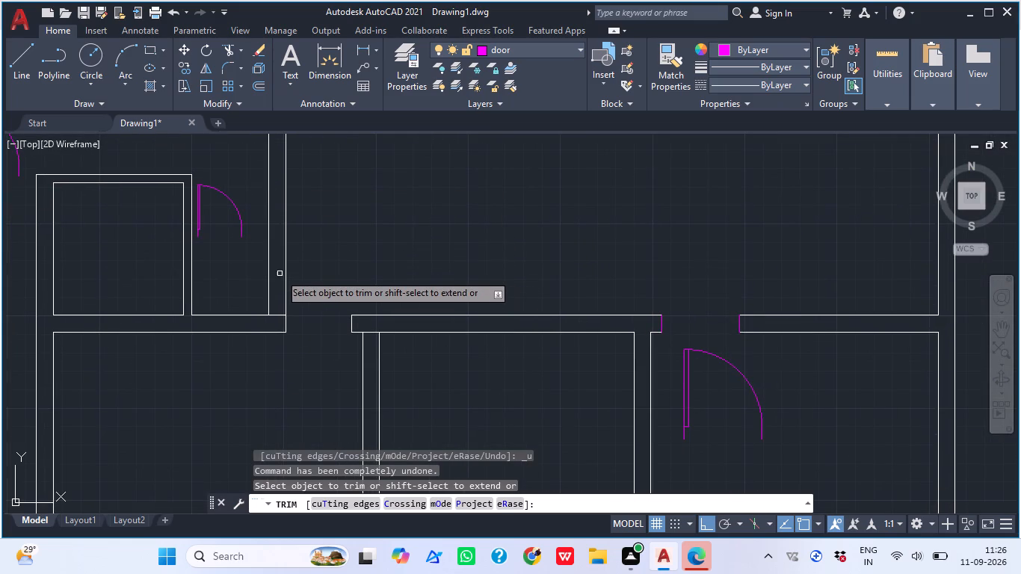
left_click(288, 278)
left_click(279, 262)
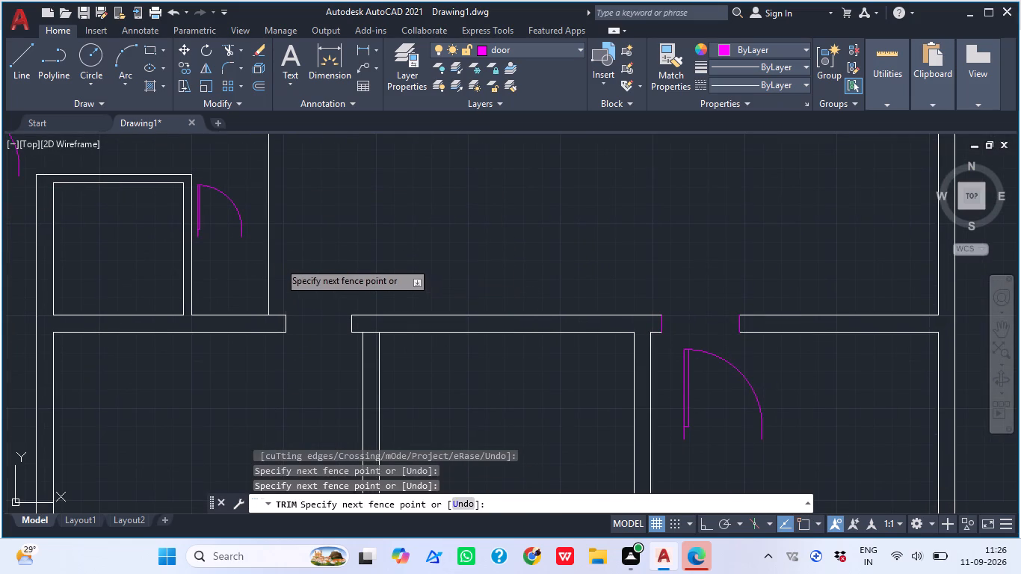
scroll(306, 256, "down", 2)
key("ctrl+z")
Trim away both vertical wall lines on the hall's left side between the upper left room and the lower left room's top wall.
middle_click_drag(283, 241, 285, 256)
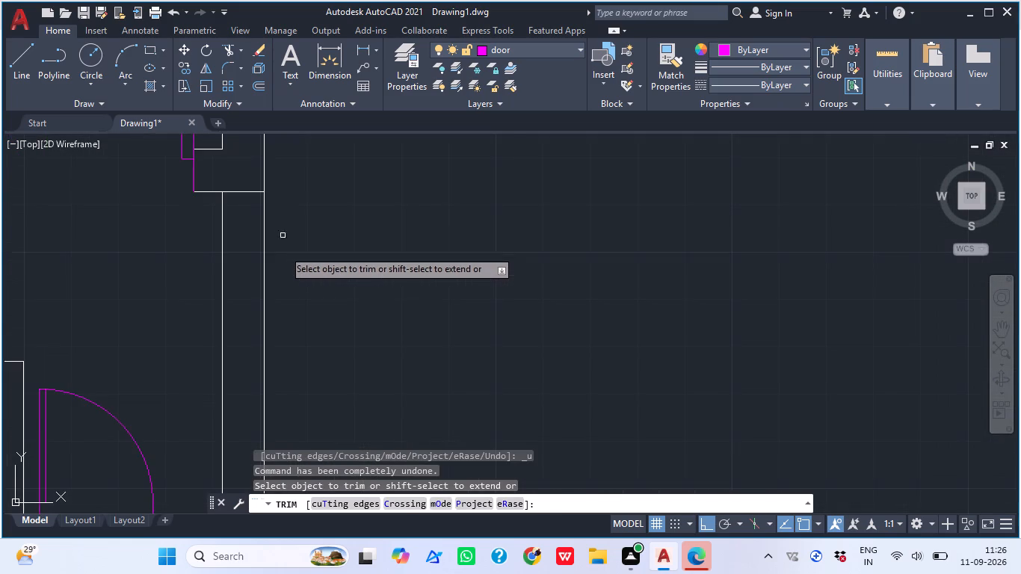
middle_click_drag(285, 256, 289, 275)
double_click(206, 265)
left_click(236, 265)
scroll(244, 235, "down", 2)
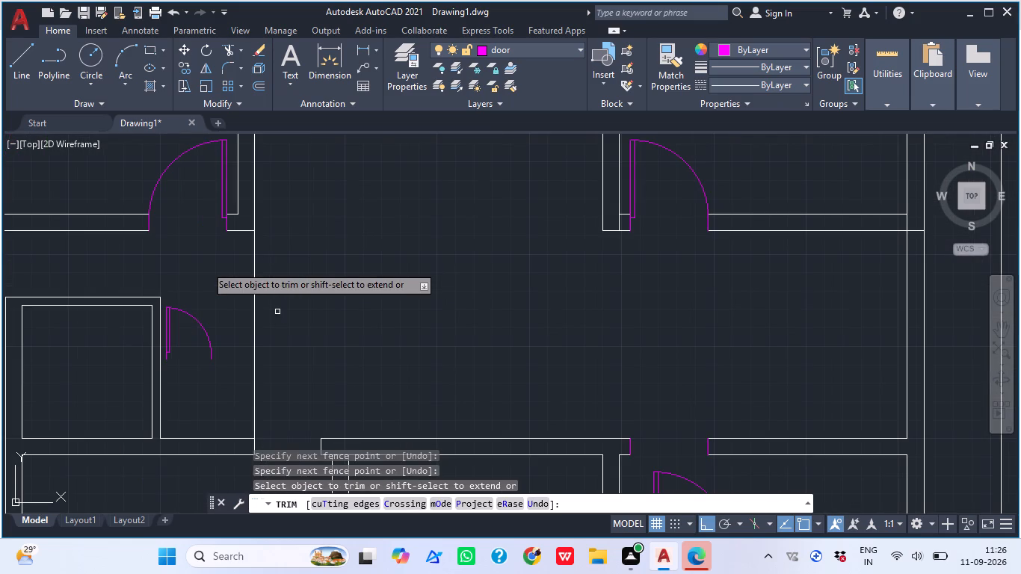
middle_click_drag(259, 306, 237, 345)
left_click(225, 320)
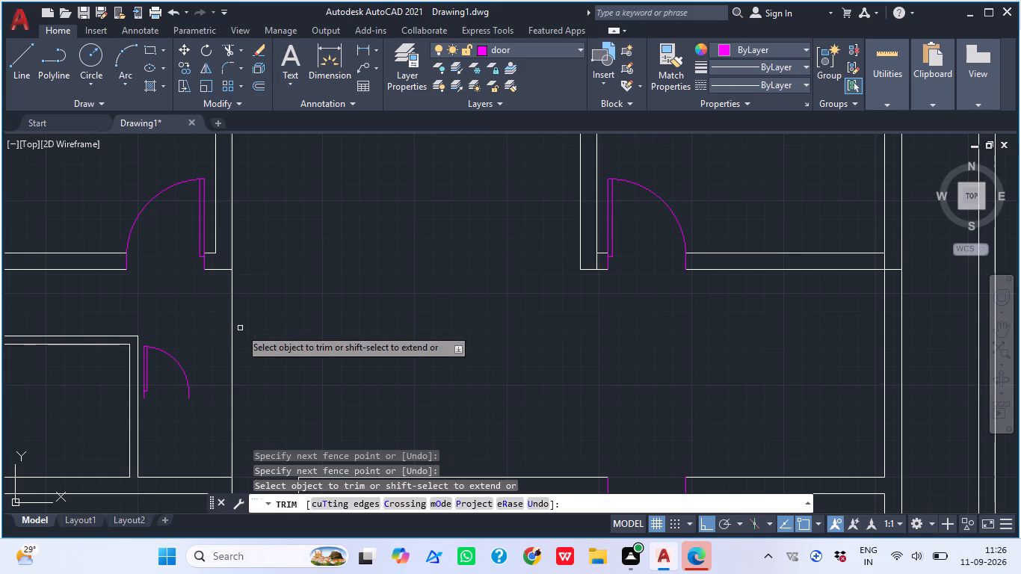
left_click(240, 328)
left_click(220, 317)
scroll(244, 301, "down", 3)
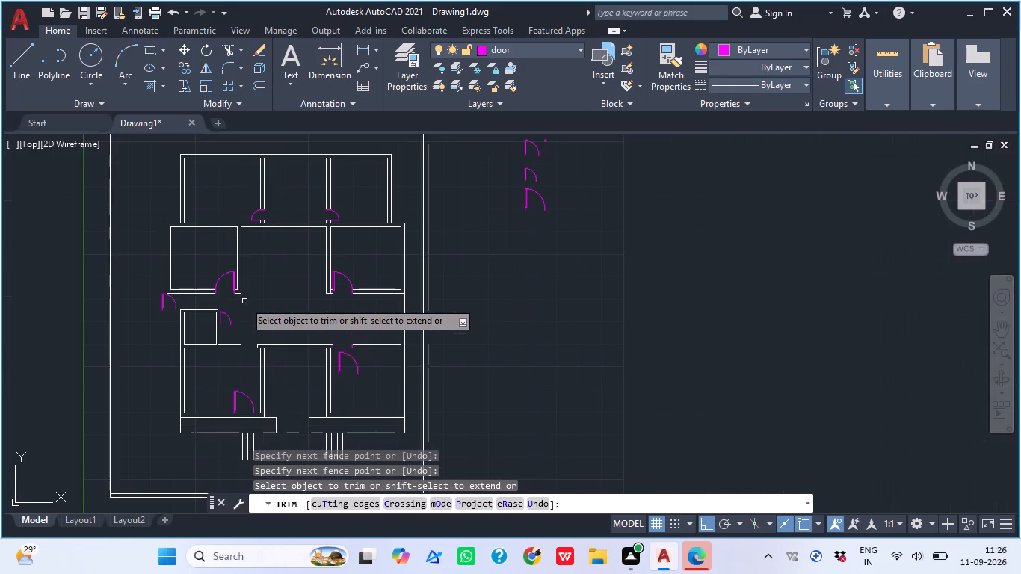
key("Escape")
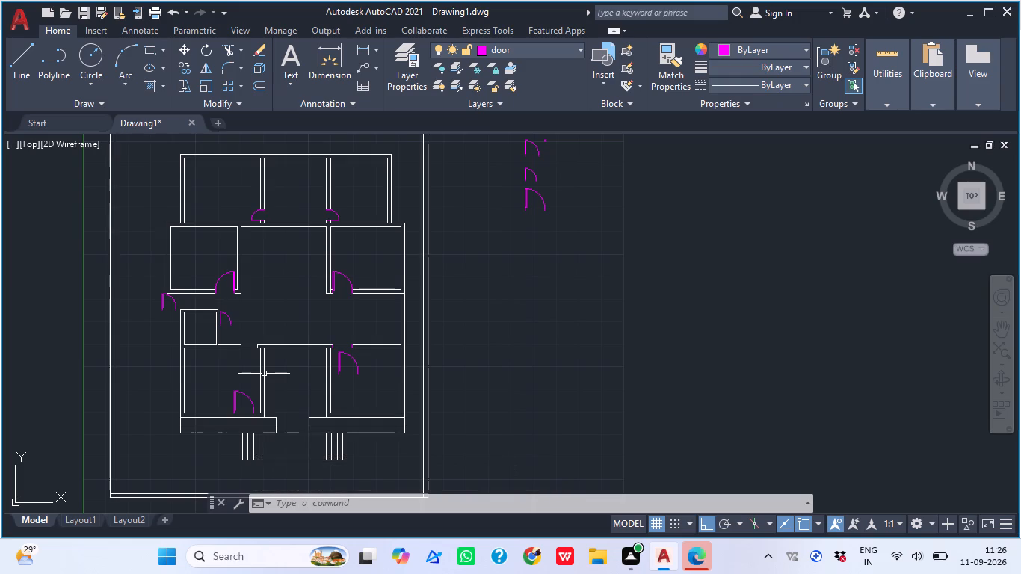
Draw a jamb line across the small left room's right wall, 6" below the room's inner top-right corner.
scroll(210, 312, "up", 4)
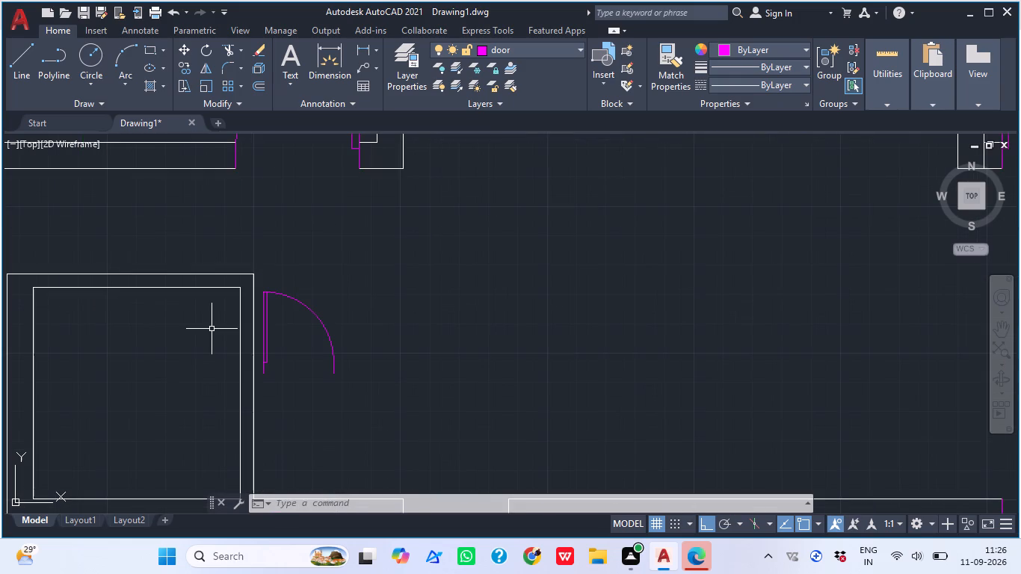
type("L")
key("space")
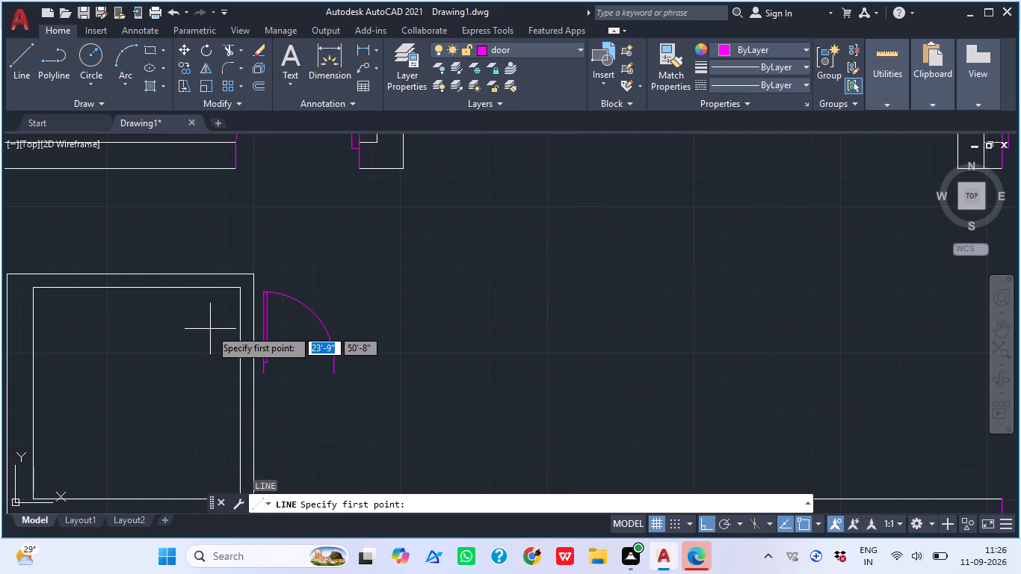
type("TK")
key("space")
scroll(249, 283, "up", 3)
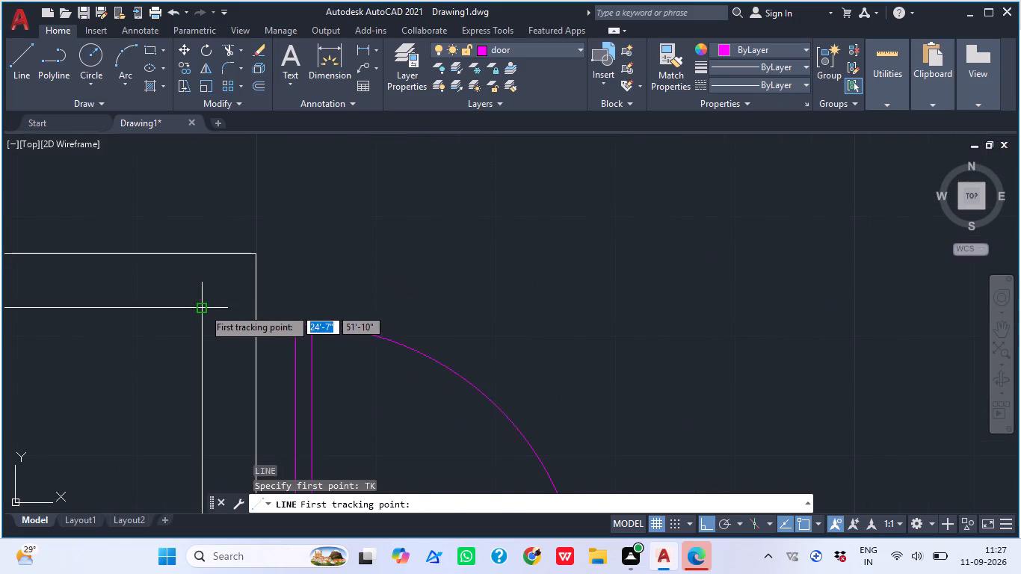
left_click(203, 308)
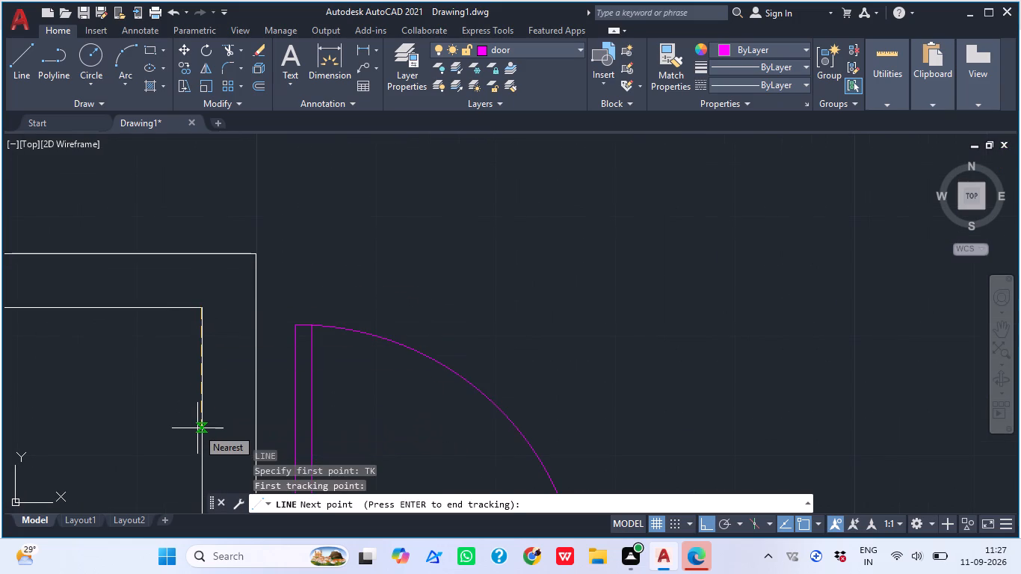
type("6\"")
key("Return")
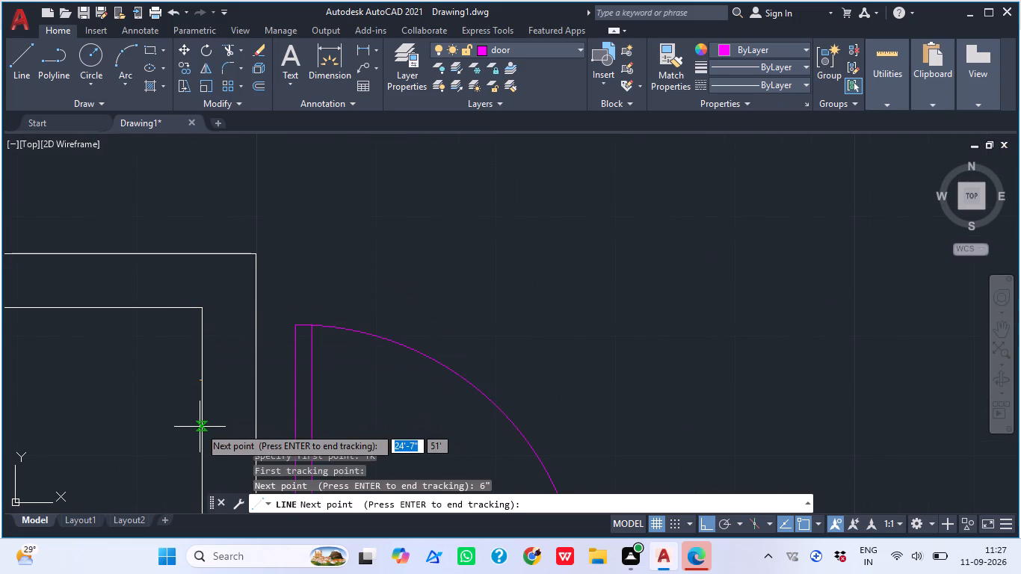
key("Return")
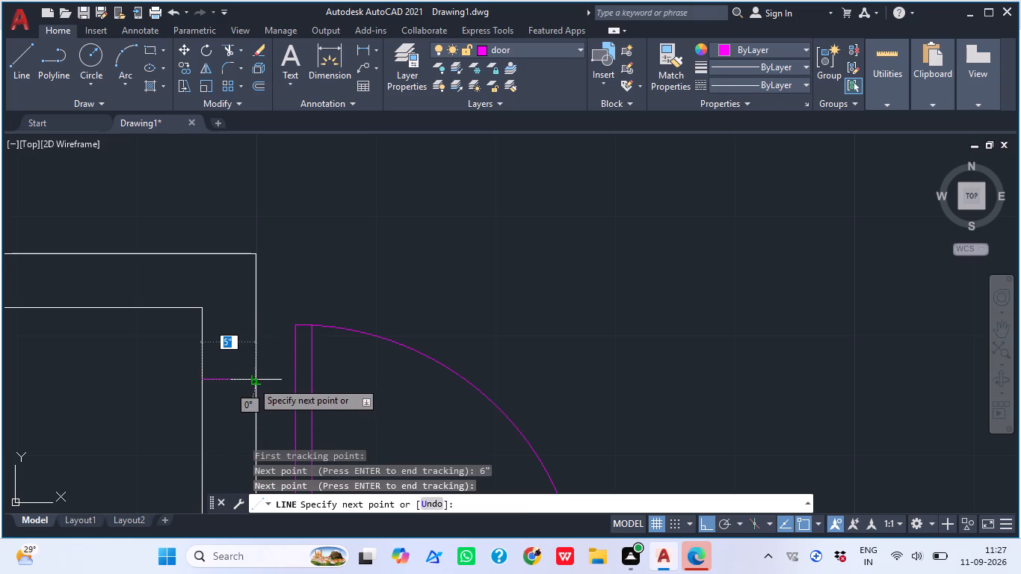
left_click(256, 381)
key("Escape")
Offset the jamb line across the small left room's right wall 2' downward.
scroll(280, 277, "down", 3)
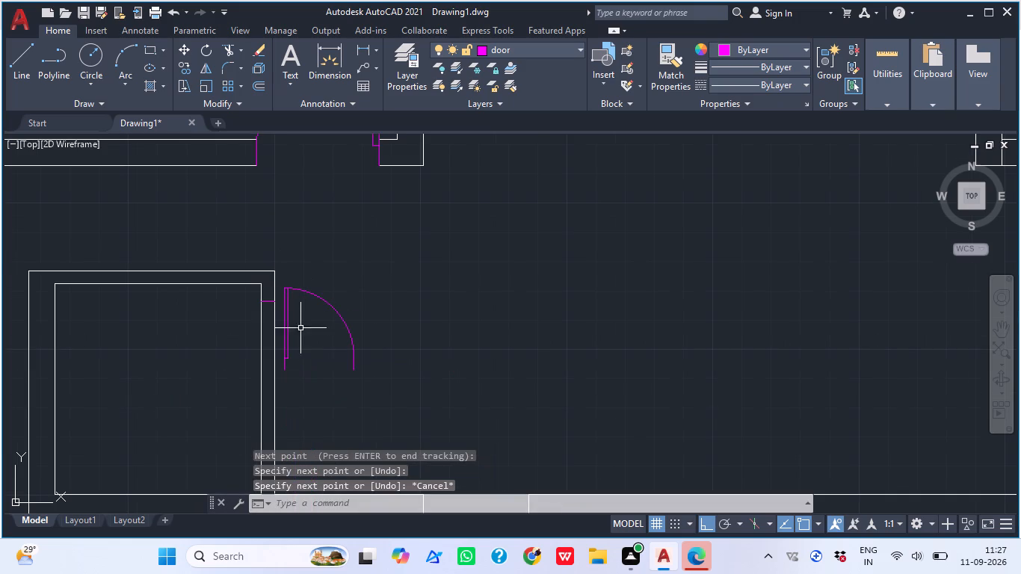
key("o")
key("space")
type("2'")
key("Return")
scroll(269, 334, "up", 2)
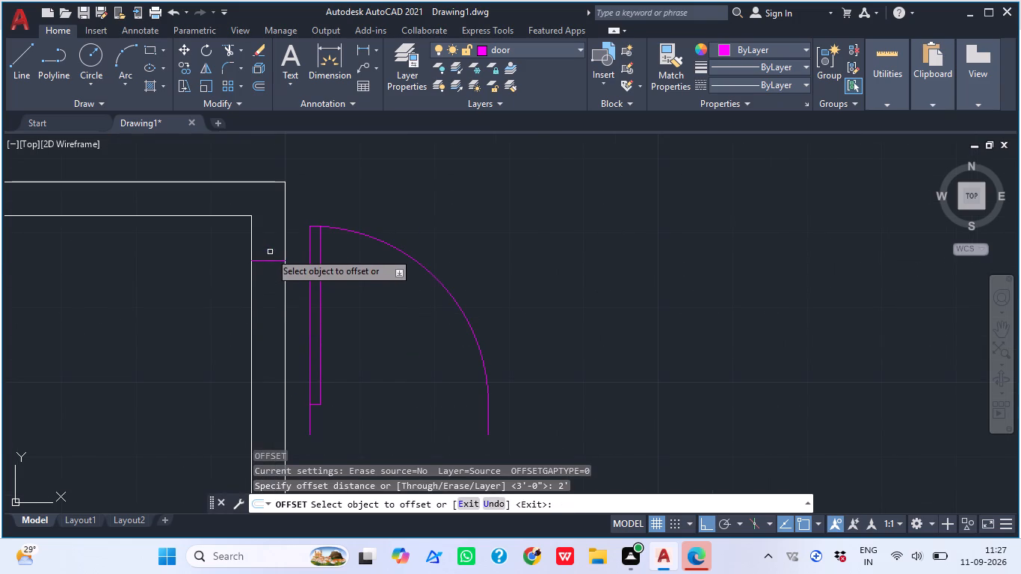
left_click(270, 260)
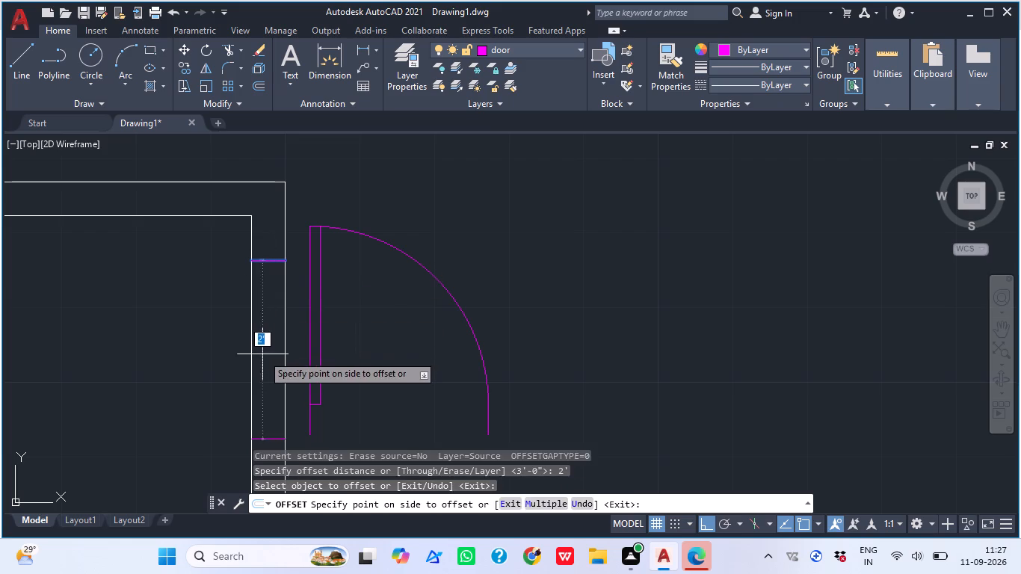
left_click(260, 358)
key("Escape")
Trim away both vertical wall lines between the two jamb lines to open the small left room's doorway.
key("t")
key("r")
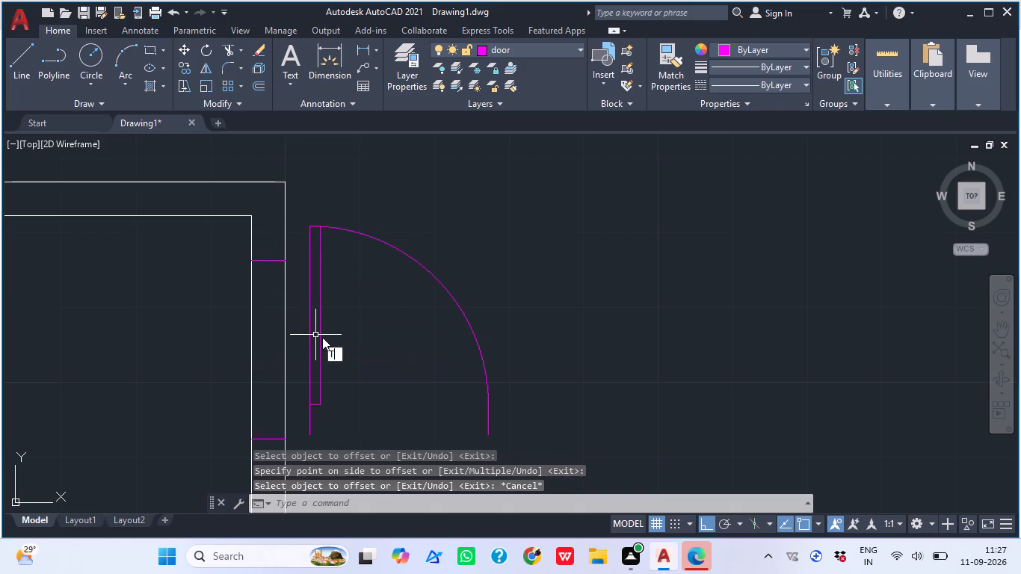
key("space")
left_click(229, 343)
left_click(290, 345)
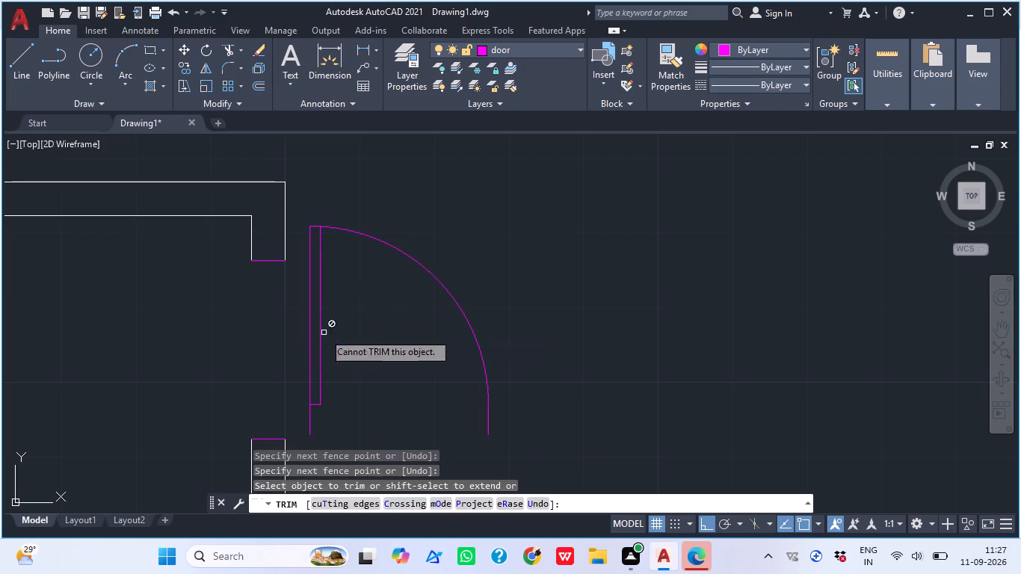
key("Escape")
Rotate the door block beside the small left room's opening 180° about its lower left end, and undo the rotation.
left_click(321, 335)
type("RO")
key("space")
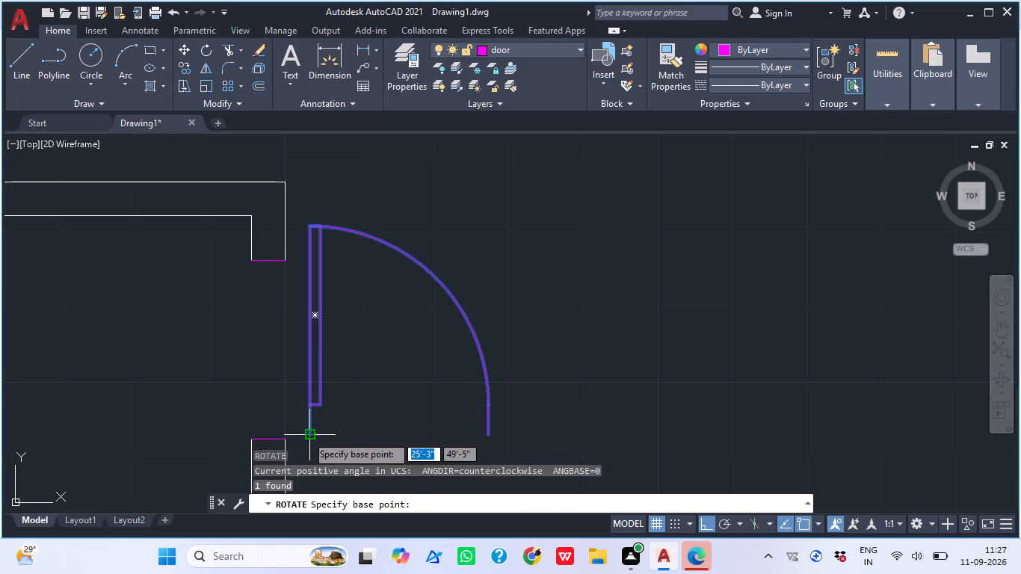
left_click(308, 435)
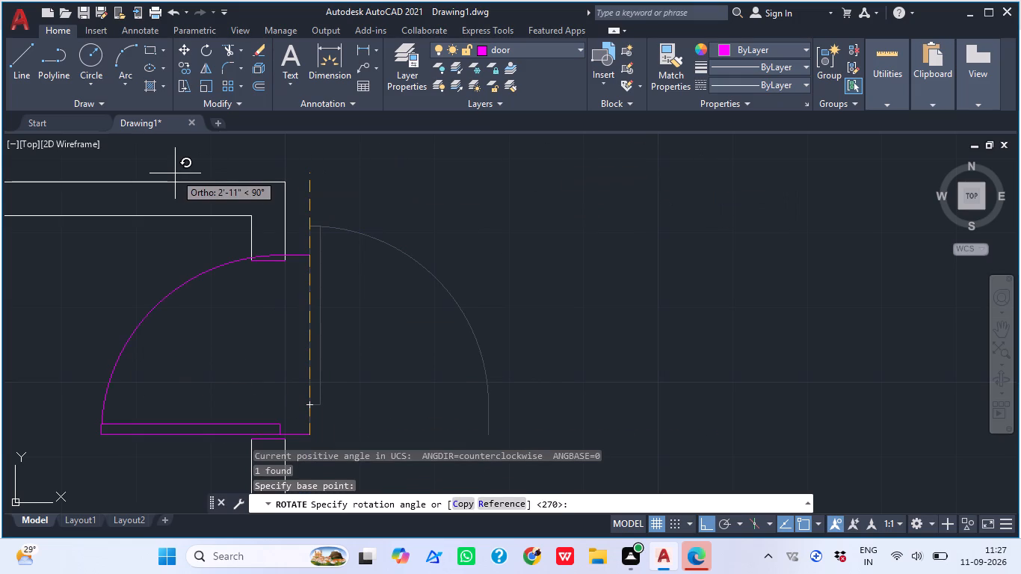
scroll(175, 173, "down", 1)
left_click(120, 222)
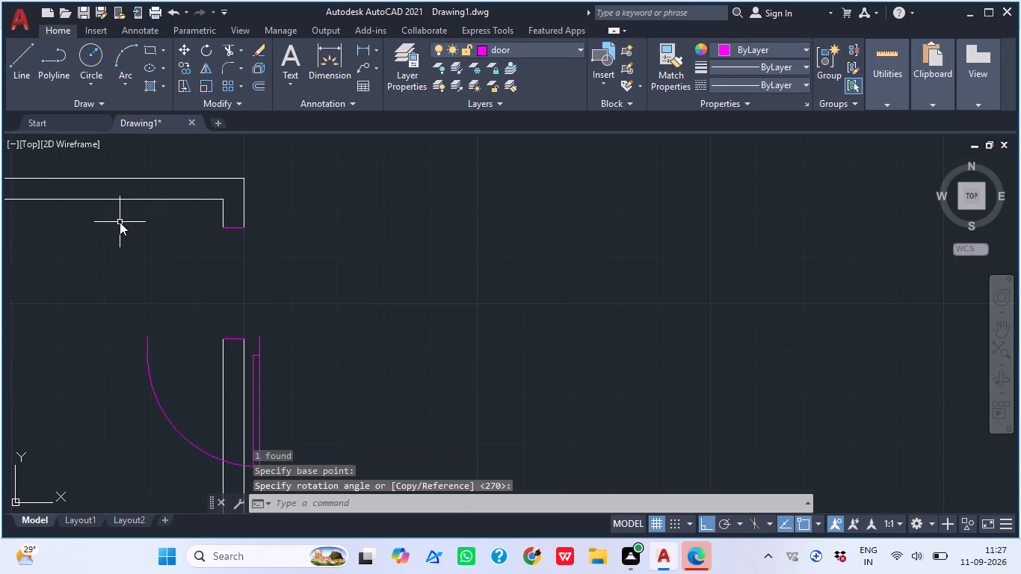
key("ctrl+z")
Rotate the door block beside the small left room's opening 90° counterclockwise about its lower left end.
left_click(300, 297)
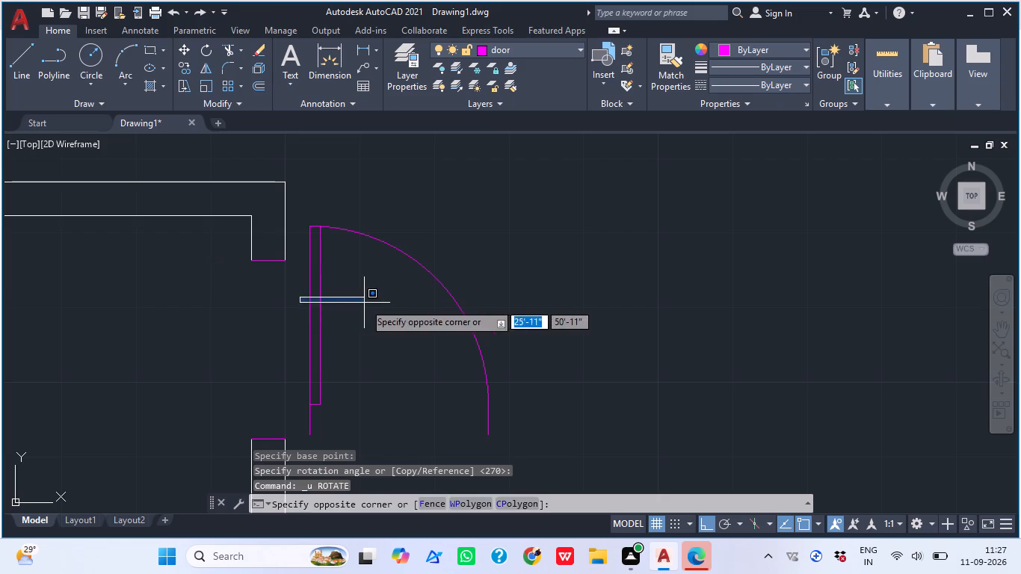
left_click(365, 303)
left_click(321, 302)
key("r")
type("O")
key("space")
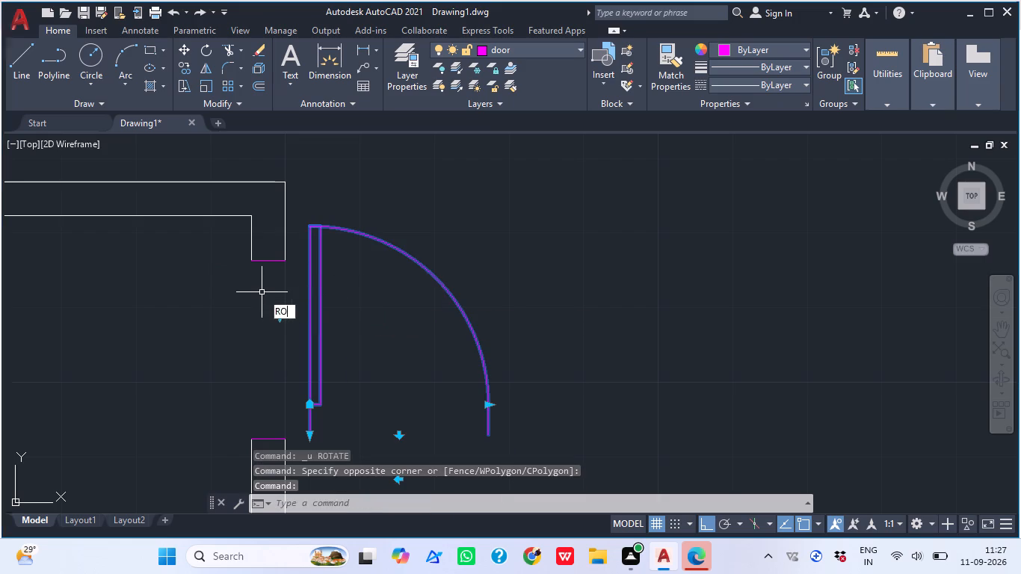
left_click(307, 439)
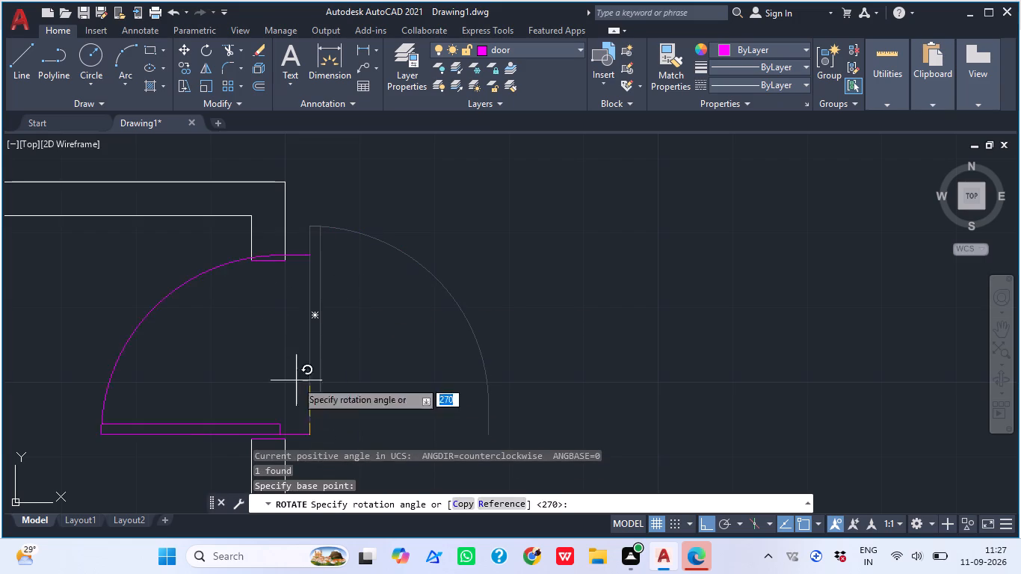
left_click(214, 226)
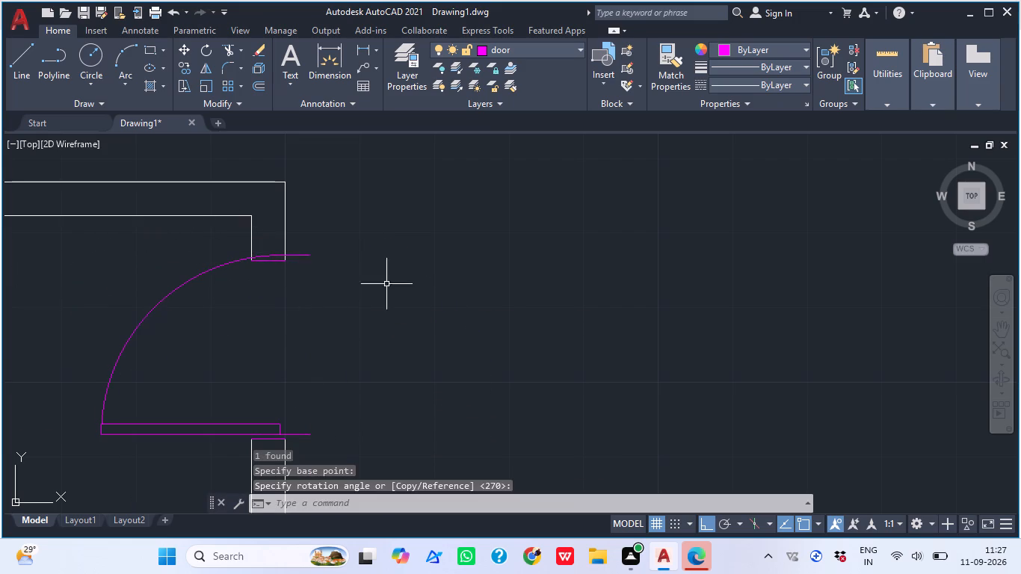
key("Escape")
Move the rotated door block by its lower hinge-side end onto the outer end of the opening's lower jamb line.
left_click(205, 428)
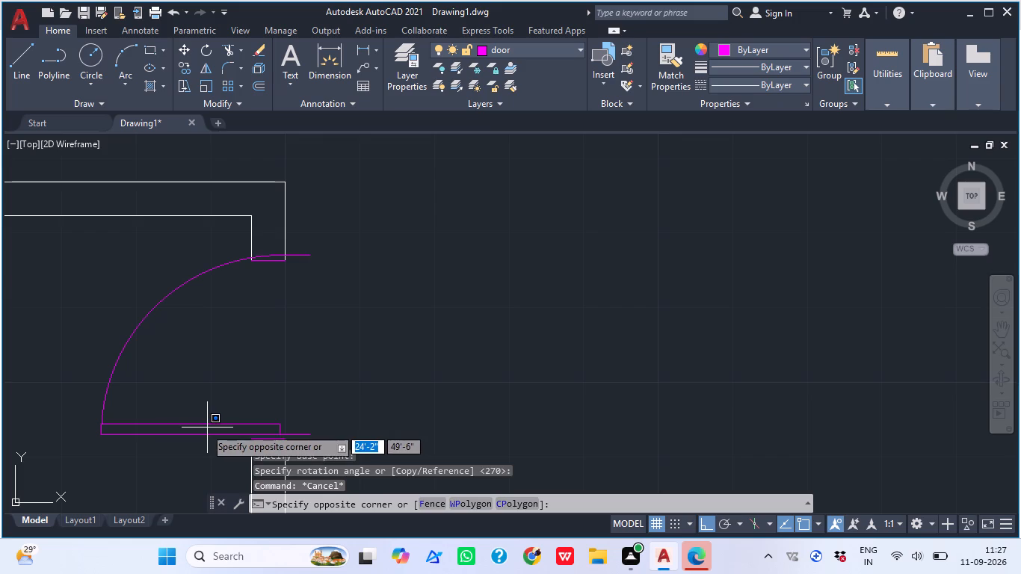
left_click(176, 428)
left_click(130, 436)
type("M")
key("space")
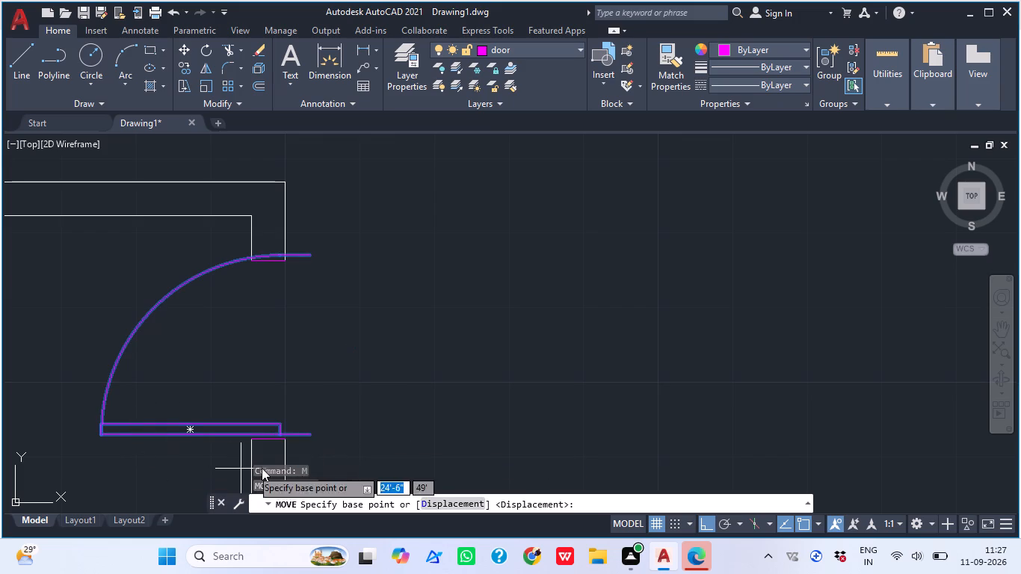
scroll(309, 437, "up", 1)
left_click(307, 433)
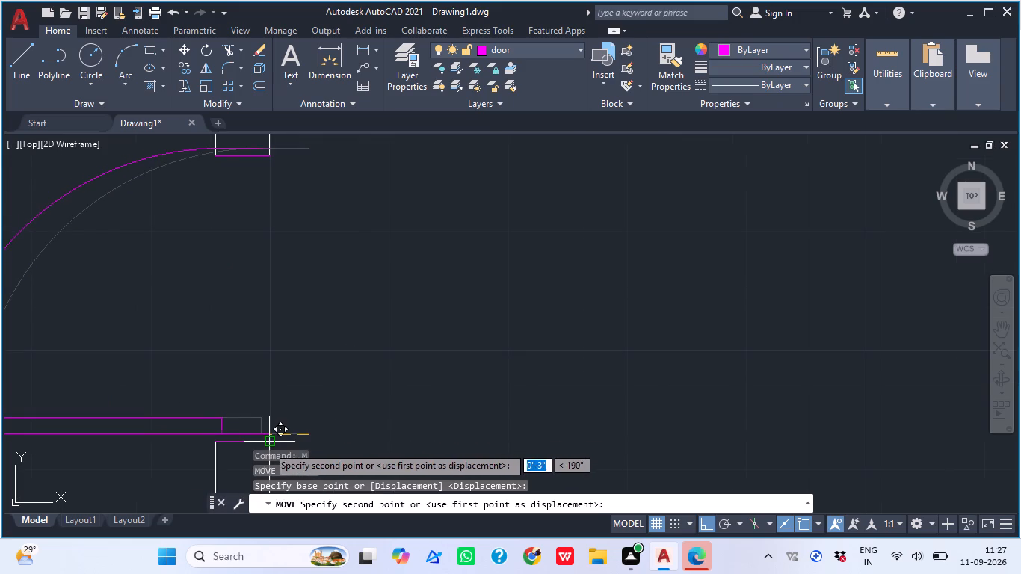
left_click(272, 445)
scroll(371, 288, "down", 1)
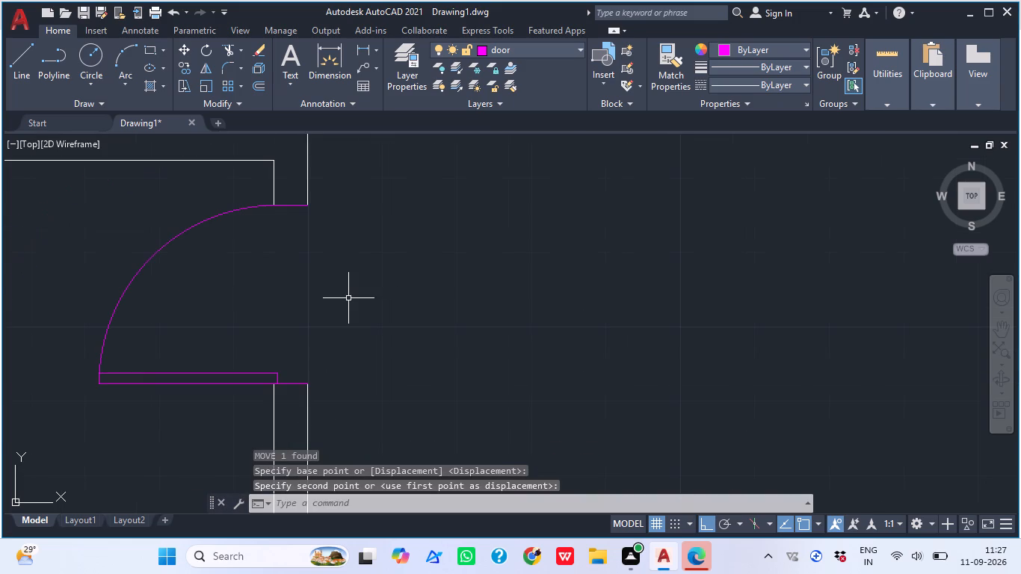
key("Escape")
Examine the door placements and remaining openings across the whole floor plan.
scroll(332, 284, "down", 3)
middle_click_drag(373, 246, 229, 241)
scroll(245, 304, "down", 2)
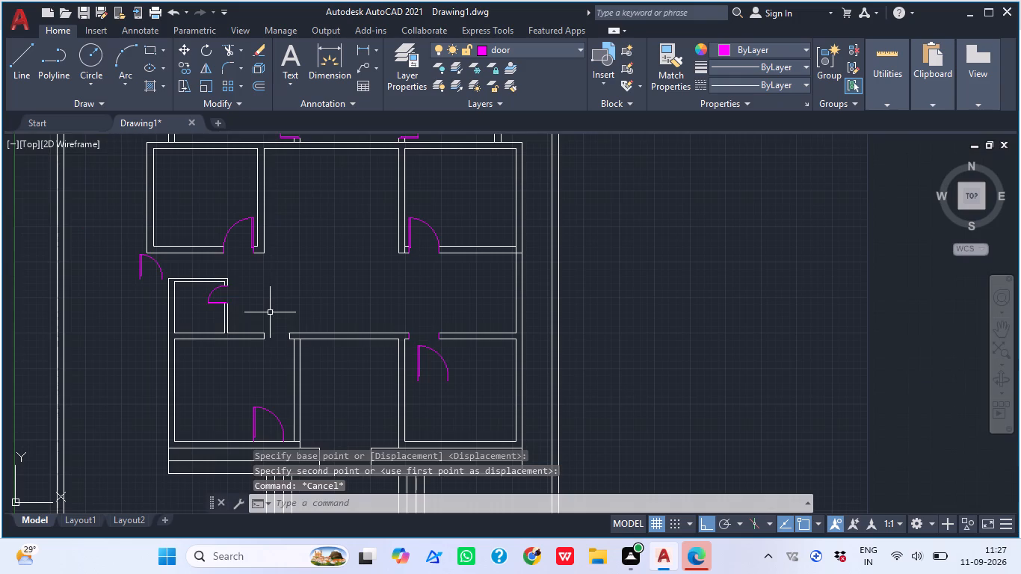
middle_click_drag(274, 315, 300, 389)
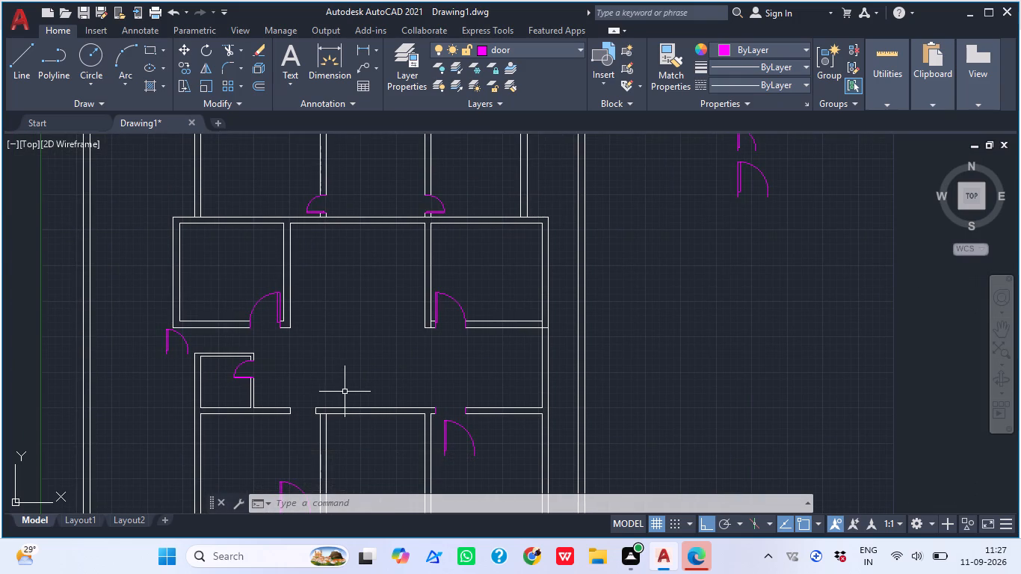
scroll(345, 392, "down", 2)
middle_click_drag(345, 392, 469, 502)
middle_click_drag(606, 471, 609, 331)
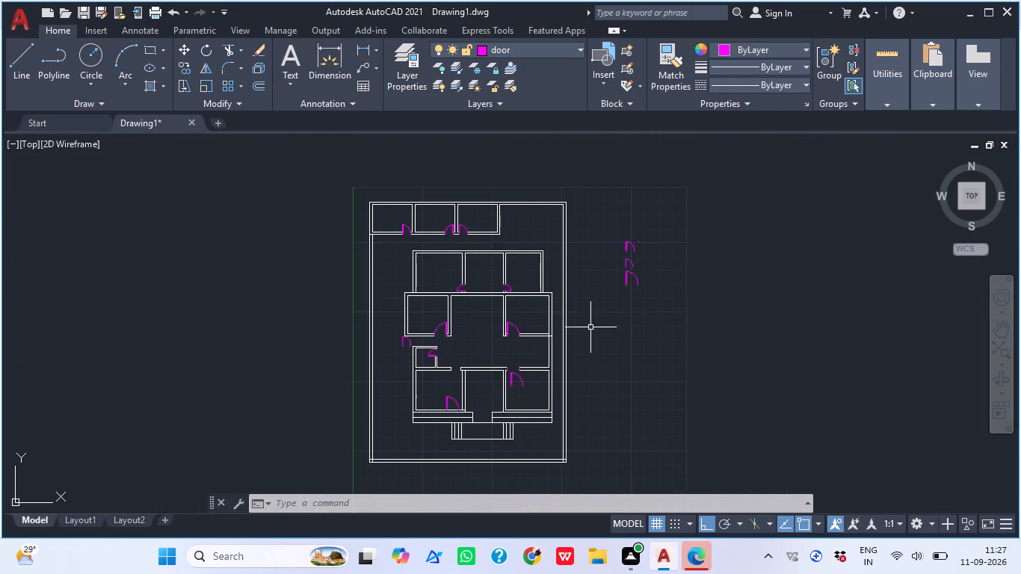
scroll(590, 327, "up", 1)
middle_click(596, 327)
scroll(611, 314, "down", 1)
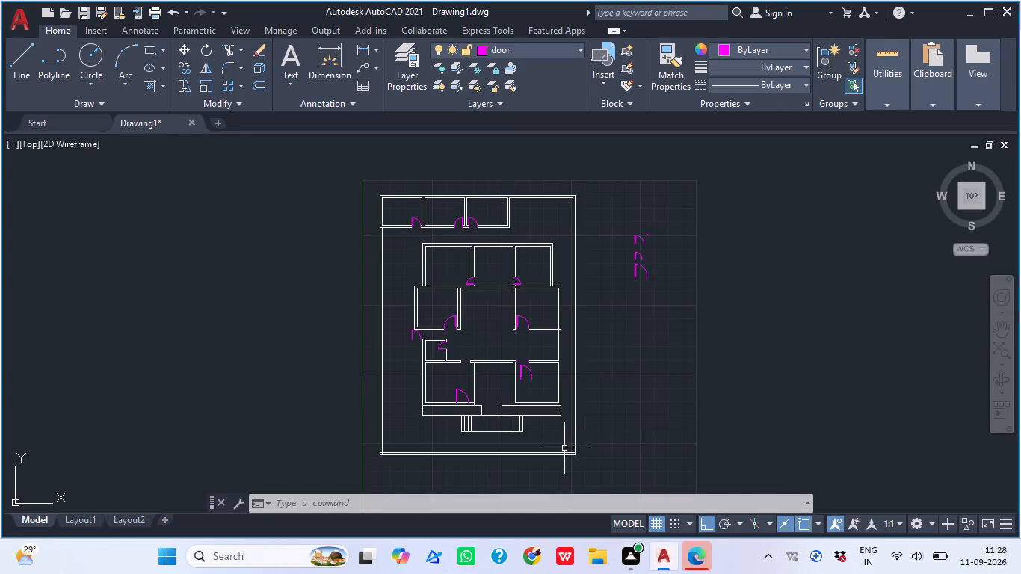
scroll(473, 318, "up", 2)
scroll(363, 345, "down", 1)
middle_click_drag(361, 345, 326, 309)
scroll(355, 339, "up", 1)
scroll(426, 325, "up", 1)
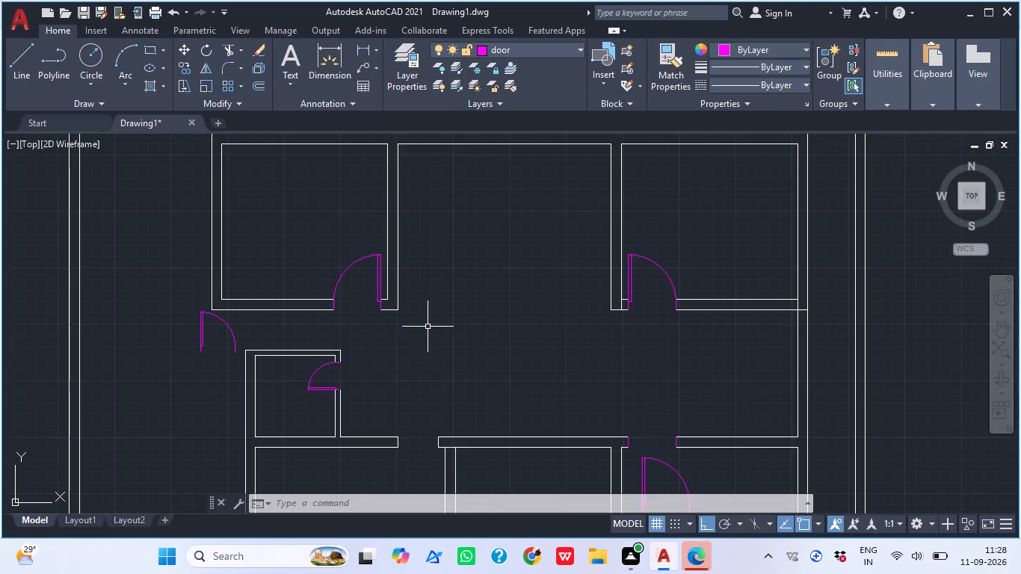
Rotate the loose door block in the lower right room 180° about its lower left end.
middle_click(354, 366)
middle_click_drag(425, 327, 241, 360)
middle_click_drag(379, 361, 341, 255)
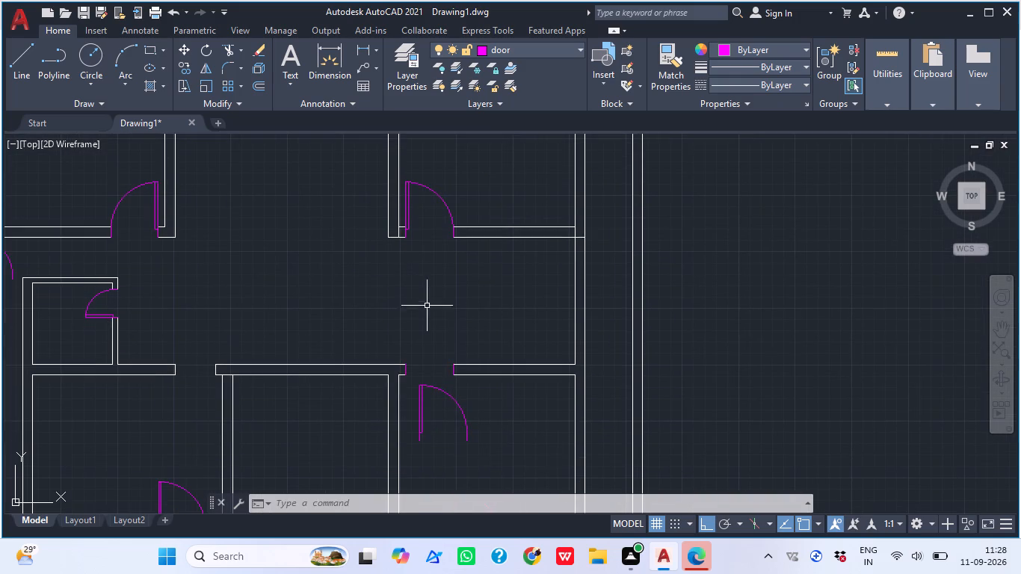
middle_click_drag(460, 419, 447, 319)
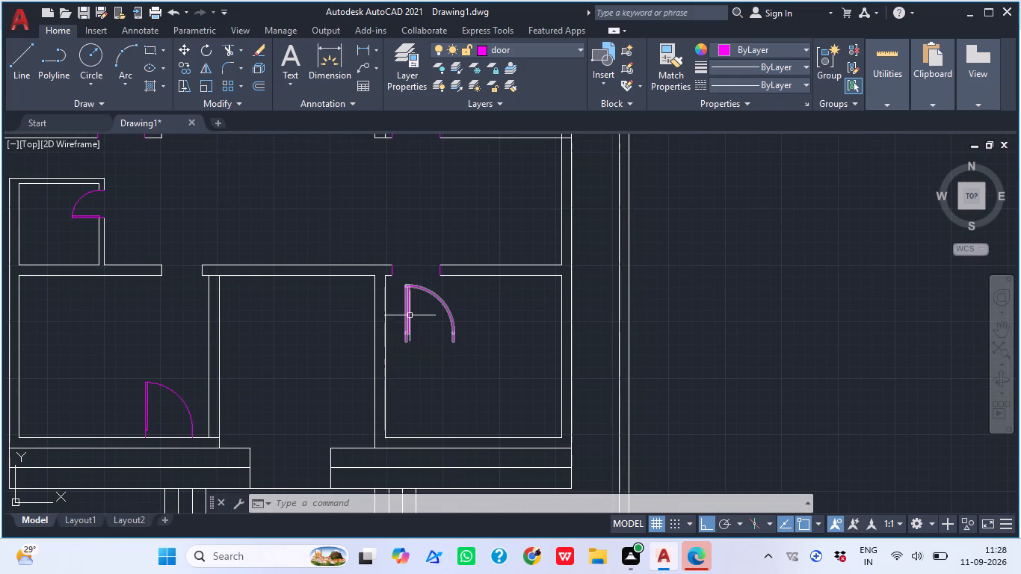
left_click(410, 314)
type("RO")
key("space")
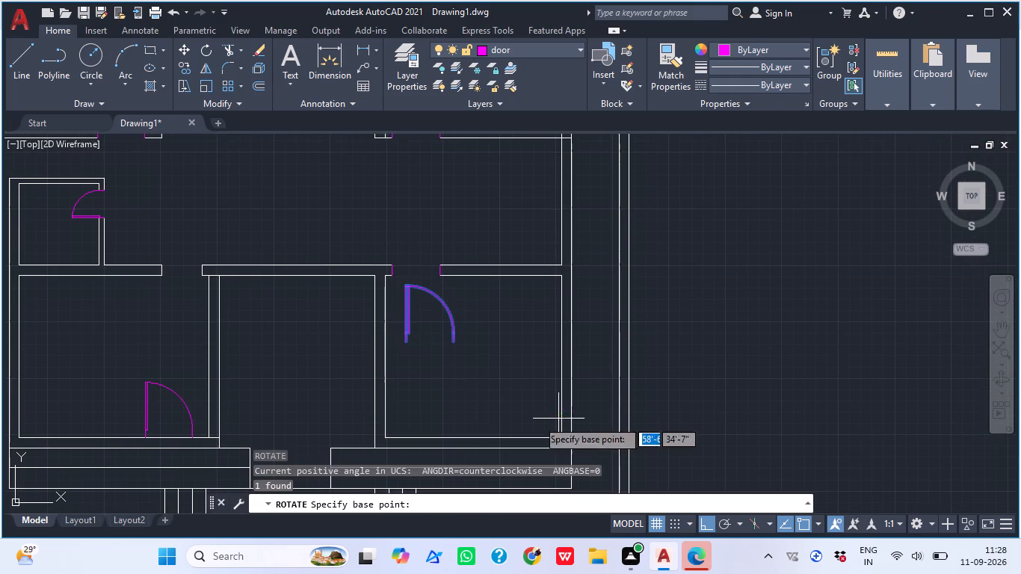
scroll(404, 342, "up", 2)
left_click(413, 345)
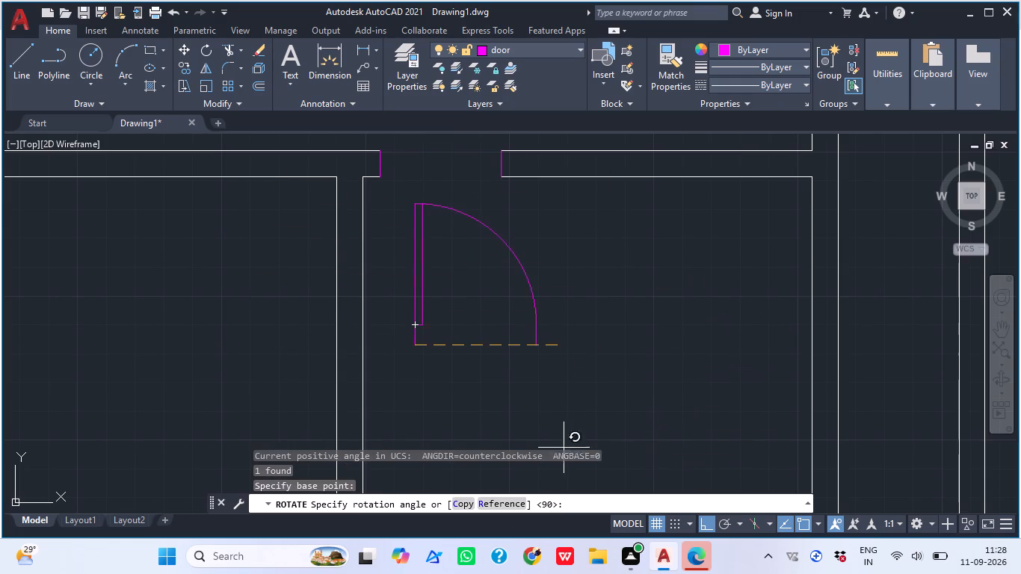
scroll(556, 410, "down", 2)
scroll(535, 319, "up", 1)
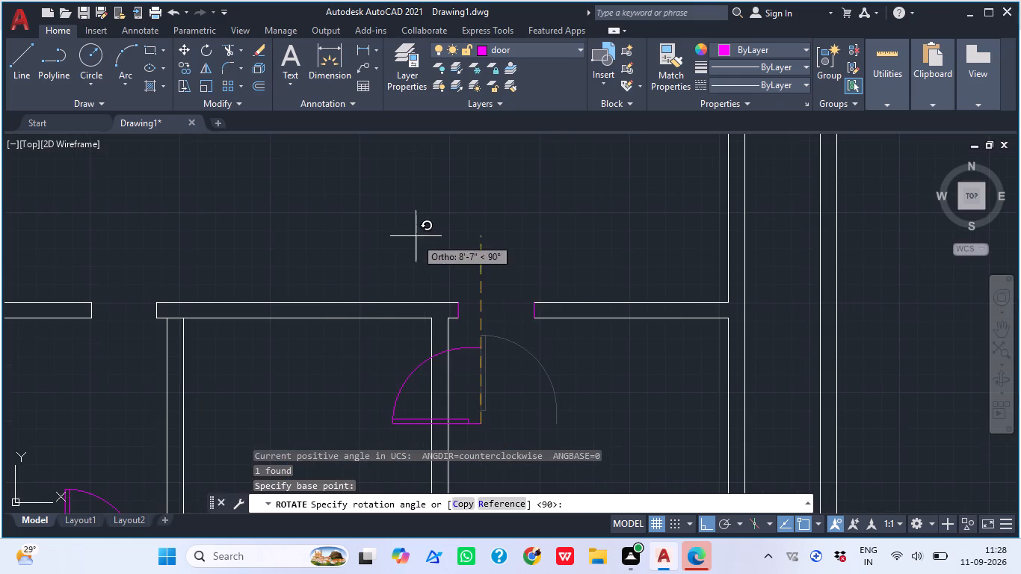
scroll(416, 232, "down", 2)
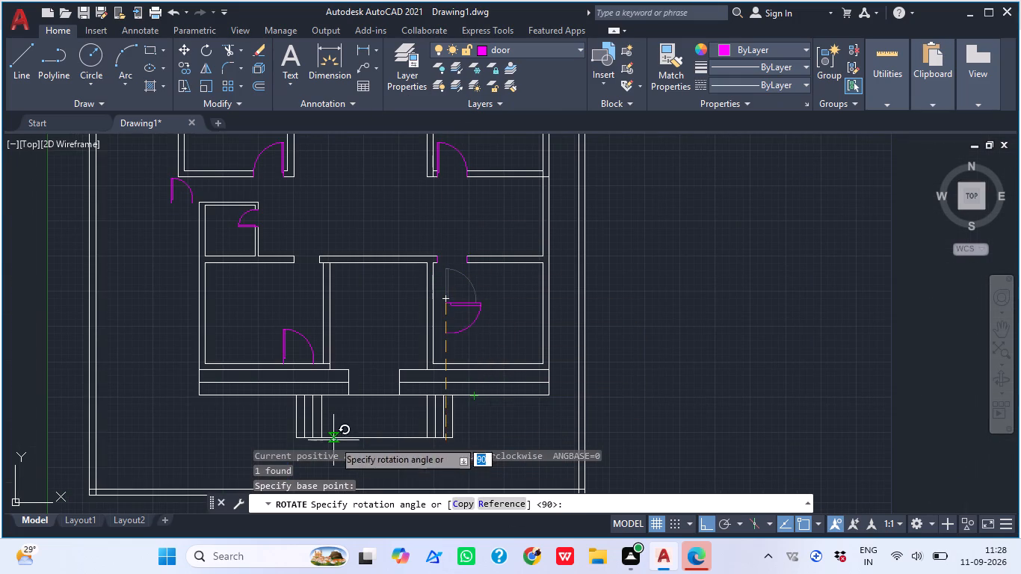
left_click(217, 424)
Mirror the rotated door block across a vertical line through its upper hinge-side end, erasing the source block.
scroll(491, 322, "up", 2)
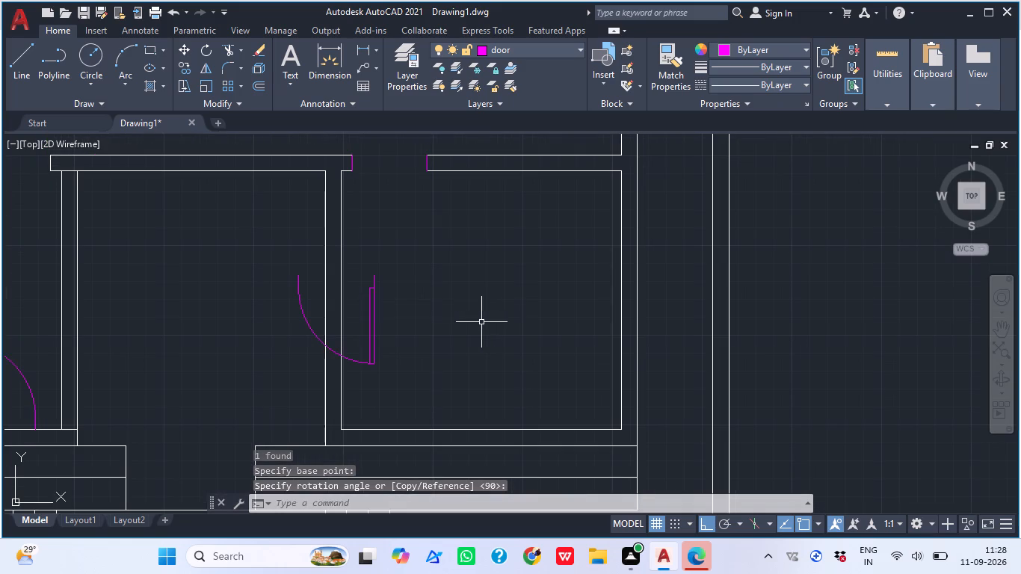
left_click(377, 308)
left_click(365, 314)
key("m")
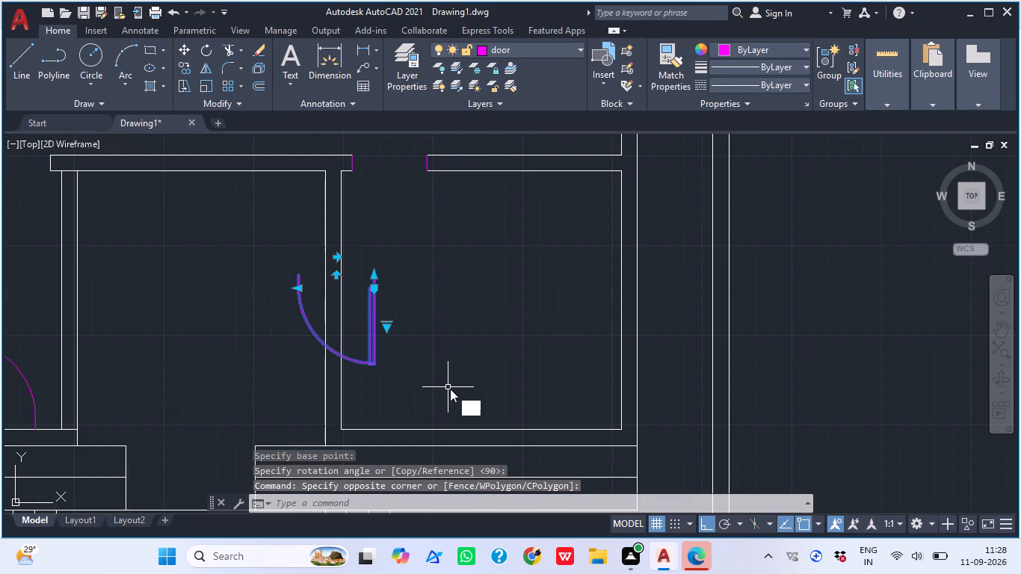
type("I")
key("space")
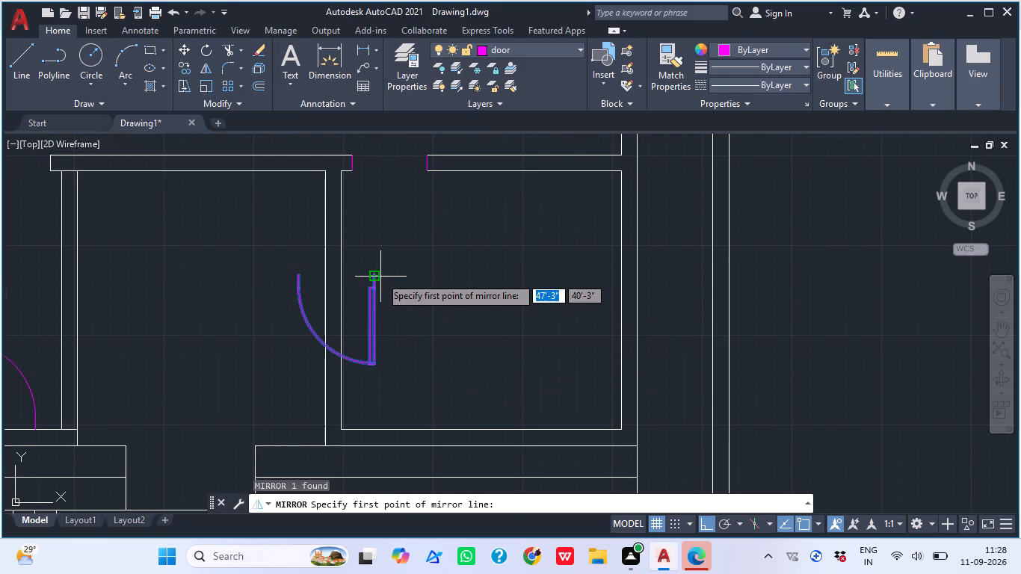
left_click(373, 277)
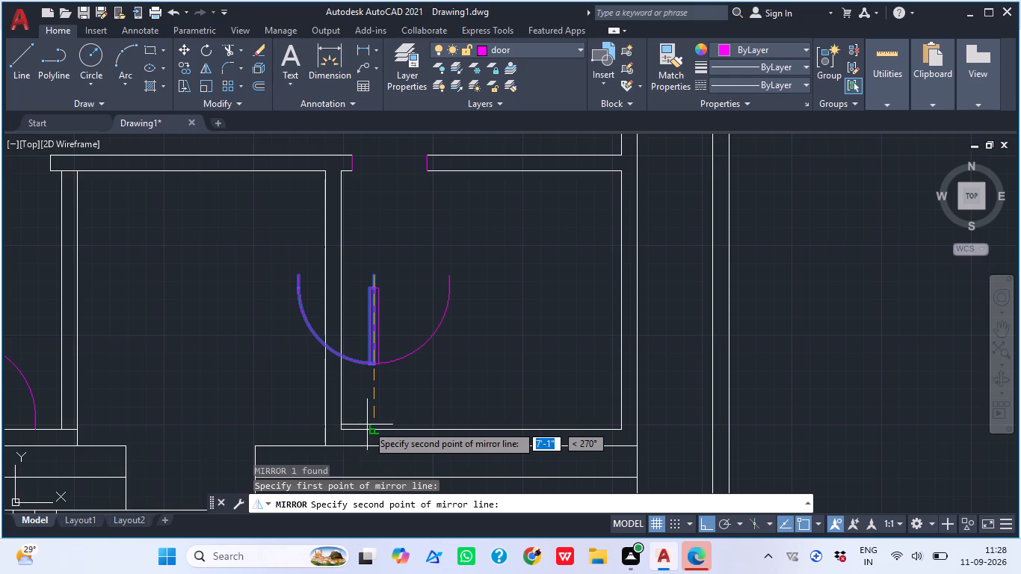
left_click(367, 422)
left_click(395, 452)
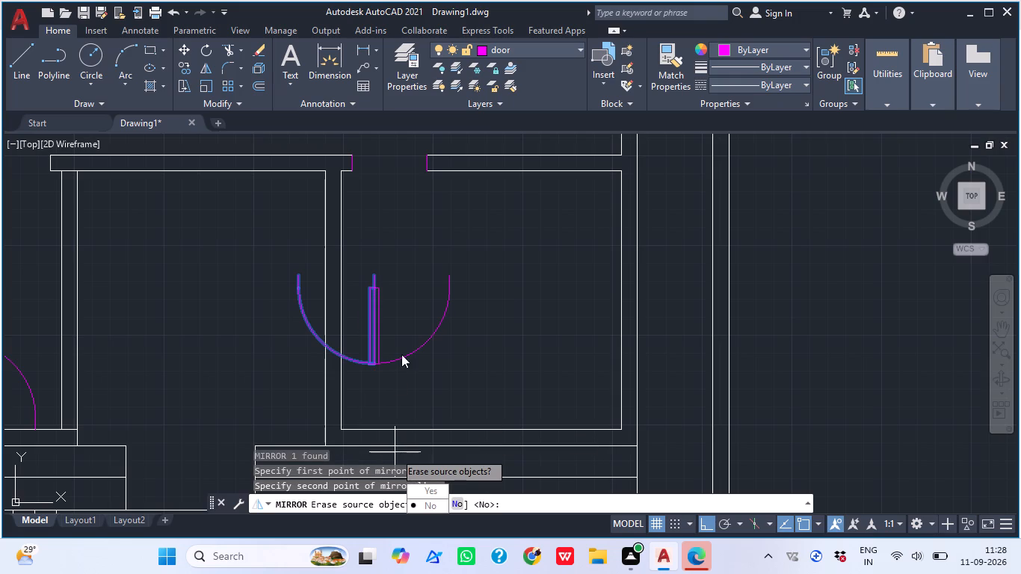
left_click_drag(425, 491, 395, 452)
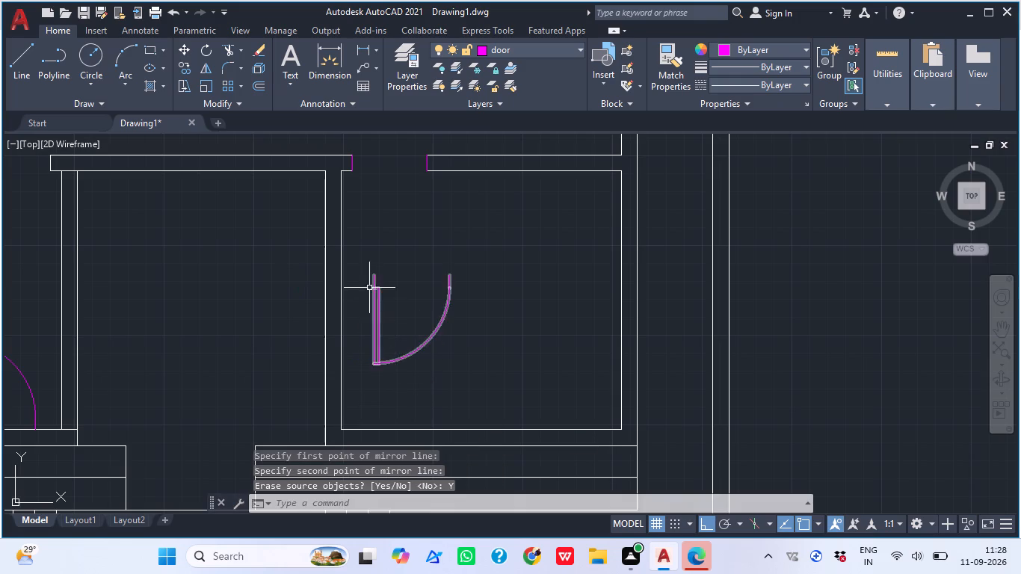
Move the mirrored door block by its upper hinge-side end onto the upper end of the lower right room opening's hinge-side jamb line.
left_click(375, 297)
scroll(455, 348, "up", 1)
key("m")
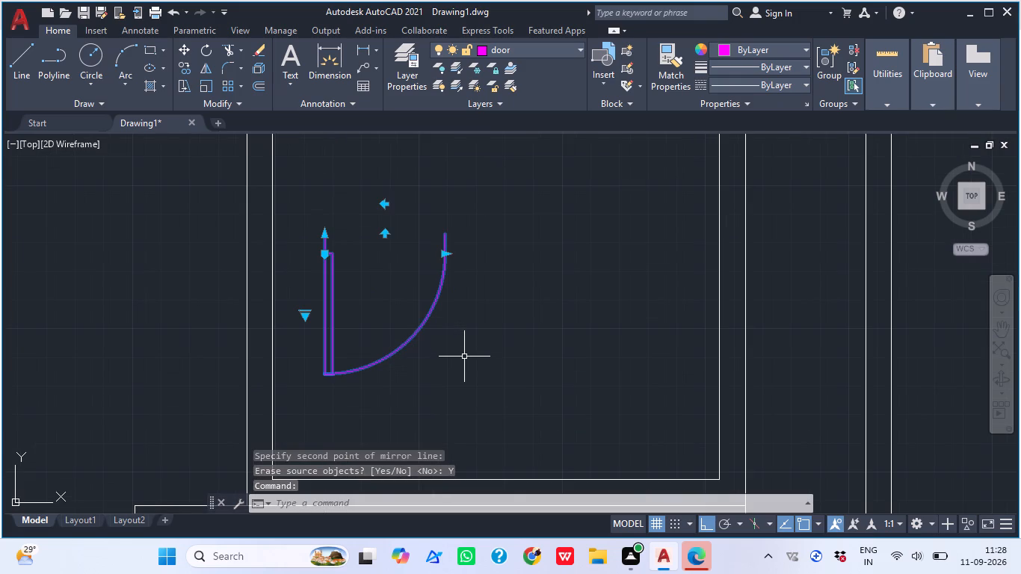
key("space")
middle_click_drag(434, 424, 449, 460)
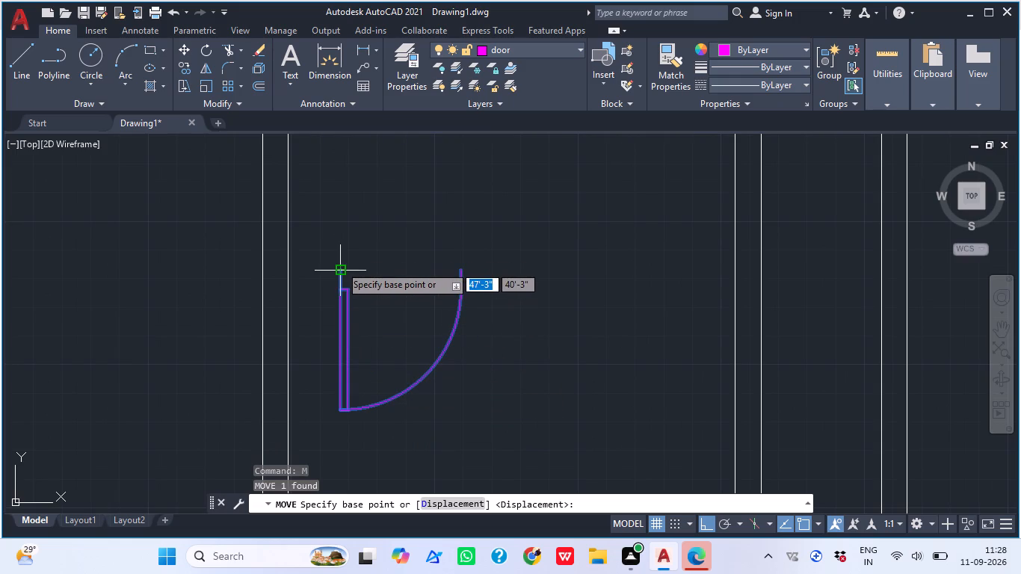
left_click(345, 272)
scroll(404, 315, "down", 2)
middle_click_drag(425, 326, 407, 481)
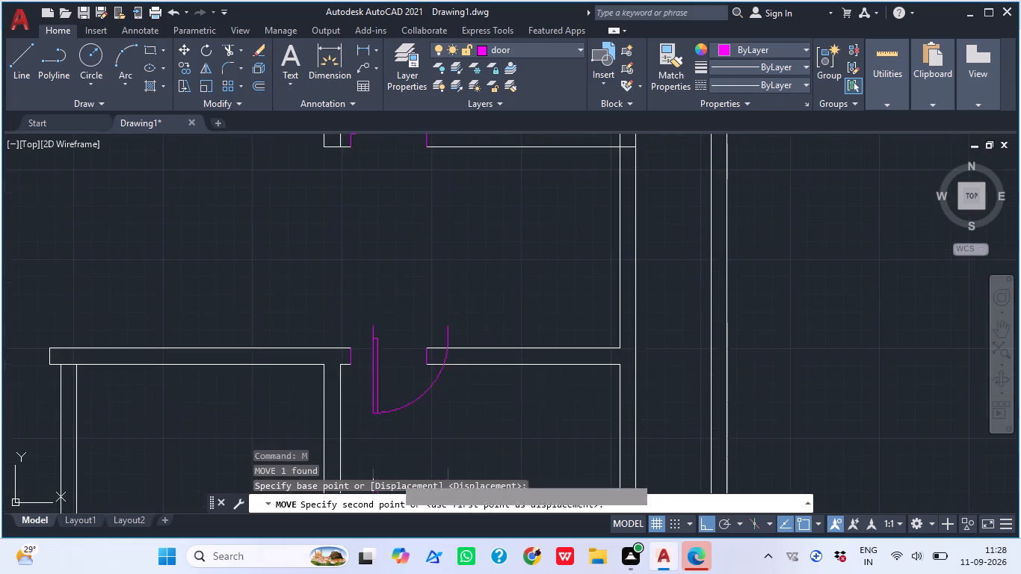
scroll(346, 392, "up", 2)
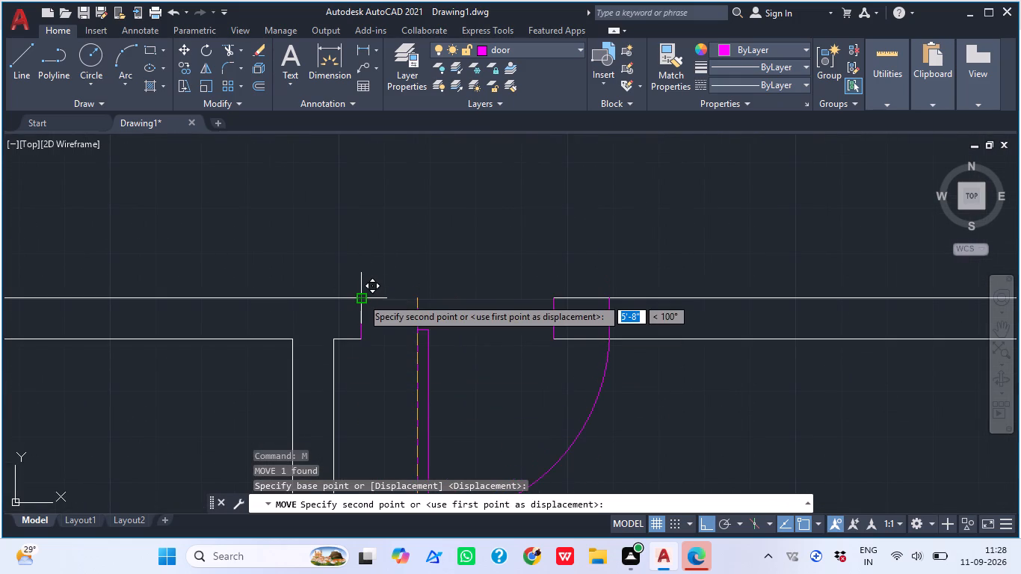
left_click(362, 297)
scroll(419, 312, "down", 2)
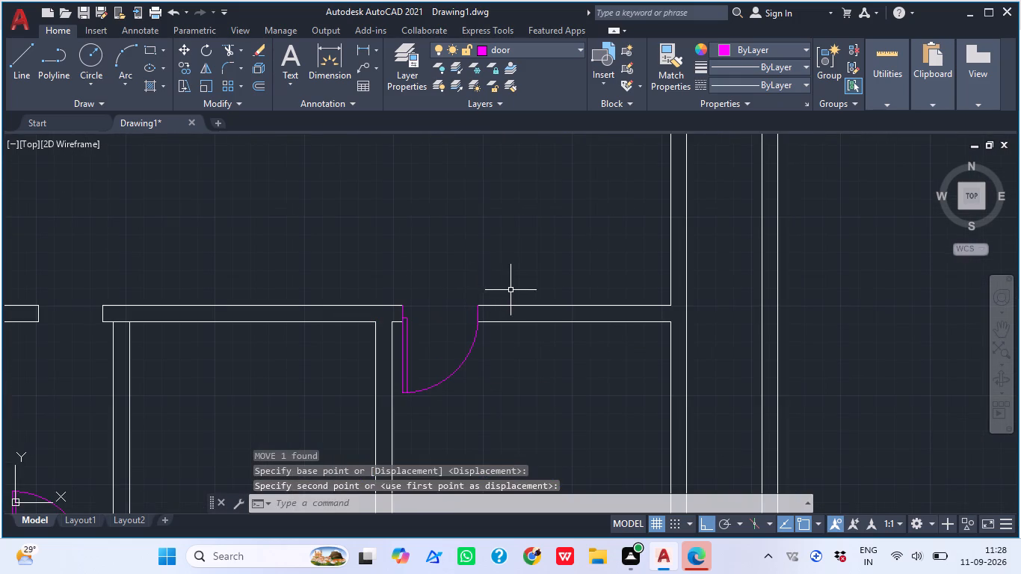
key("Escape")
Draw a jamb line across the lower left room's right wall, tracked 6" above the room's inner lower corner.
middle_click_drag(487, 343, 637, 248)
scroll(624, 226, "down", 3)
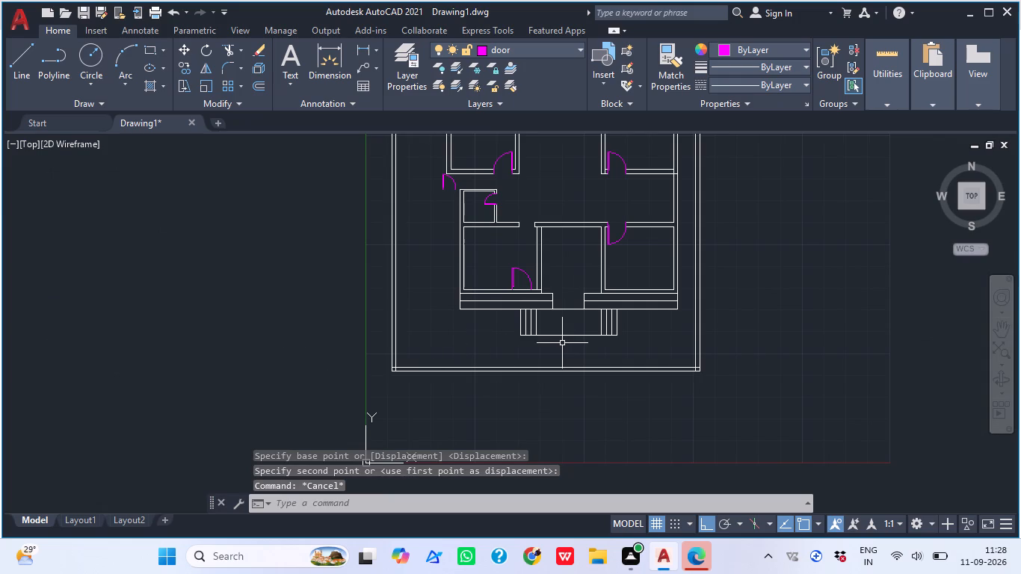
scroll(614, 279, "down", 1)
middle_click_drag(495, 295, 484, 297)
scroll(475, 303, "up", 4)
middle_click_drag(666, 252, 273, 307)
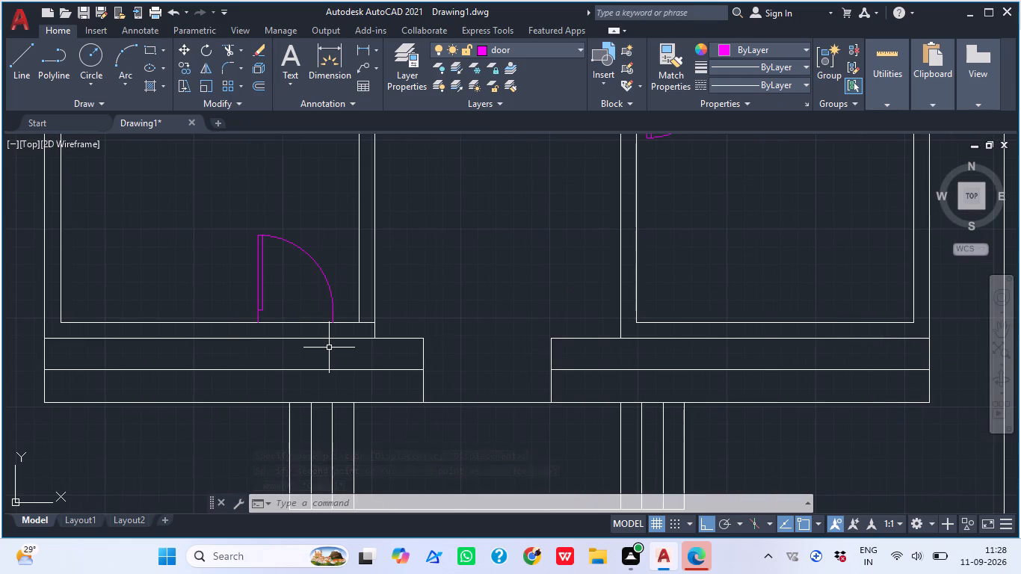
type("L TK")
key("space")
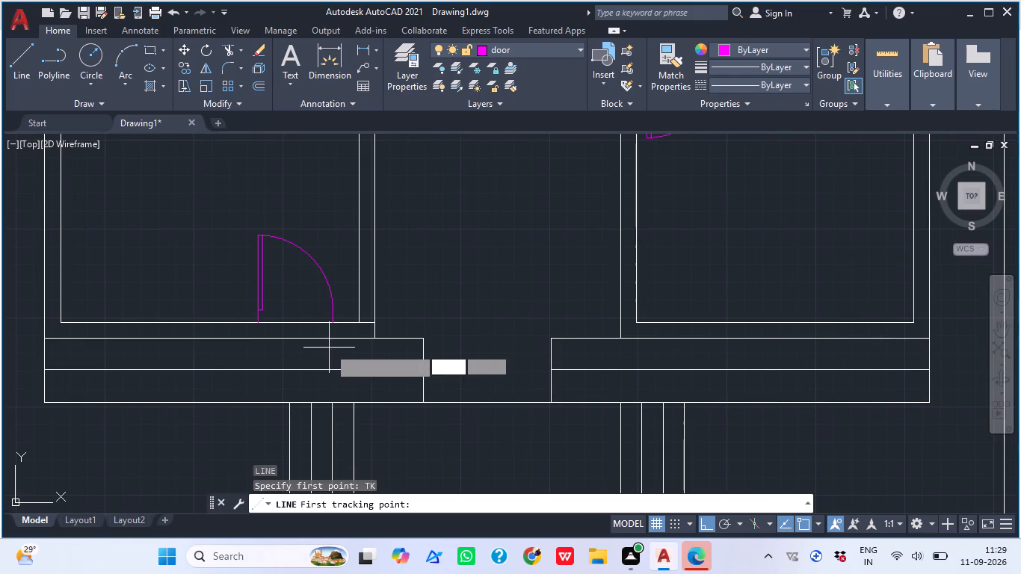
scroll(362, 305, "up", 2)
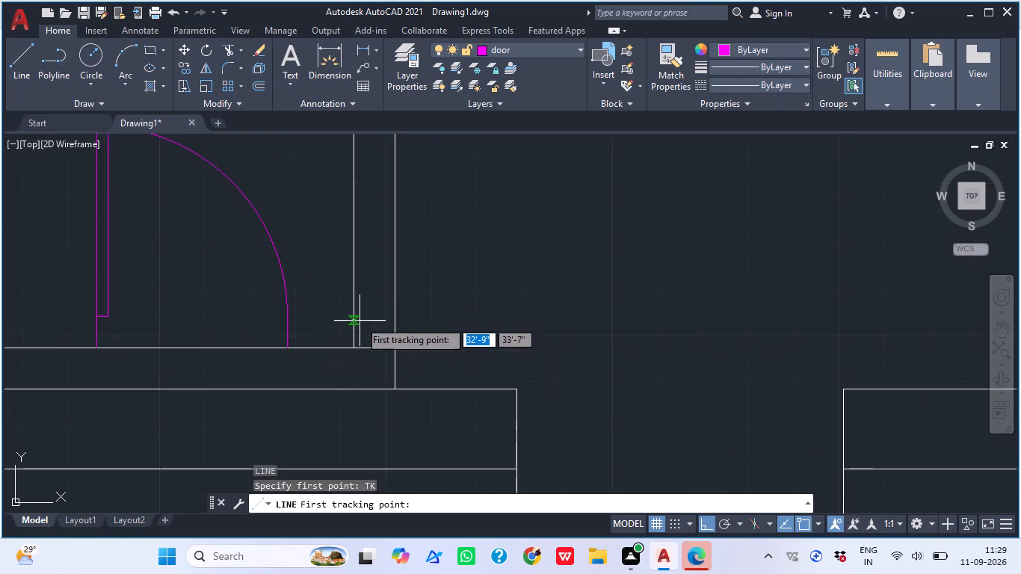
left_click(355, 347)
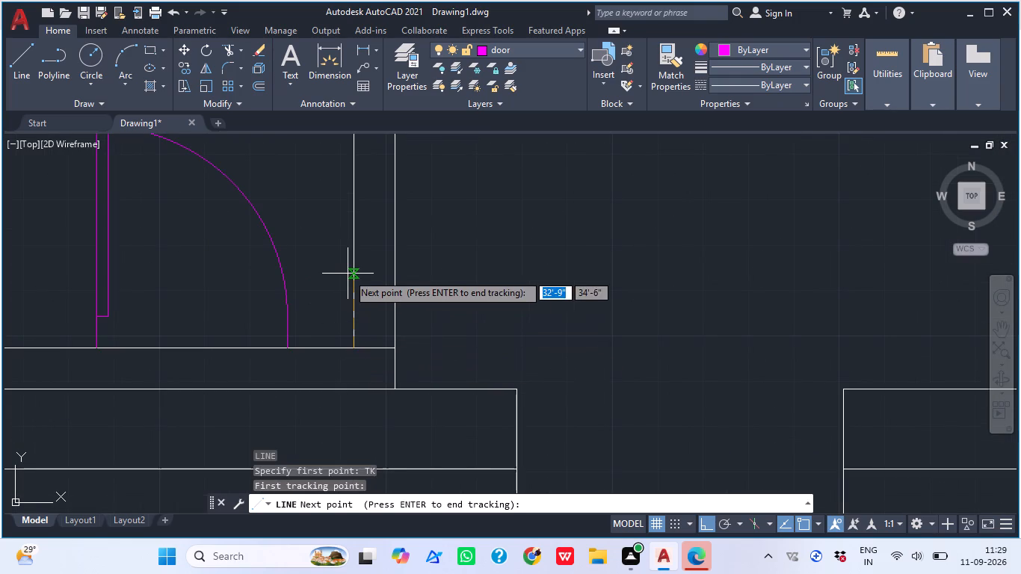
type("6\"")
key("Return")
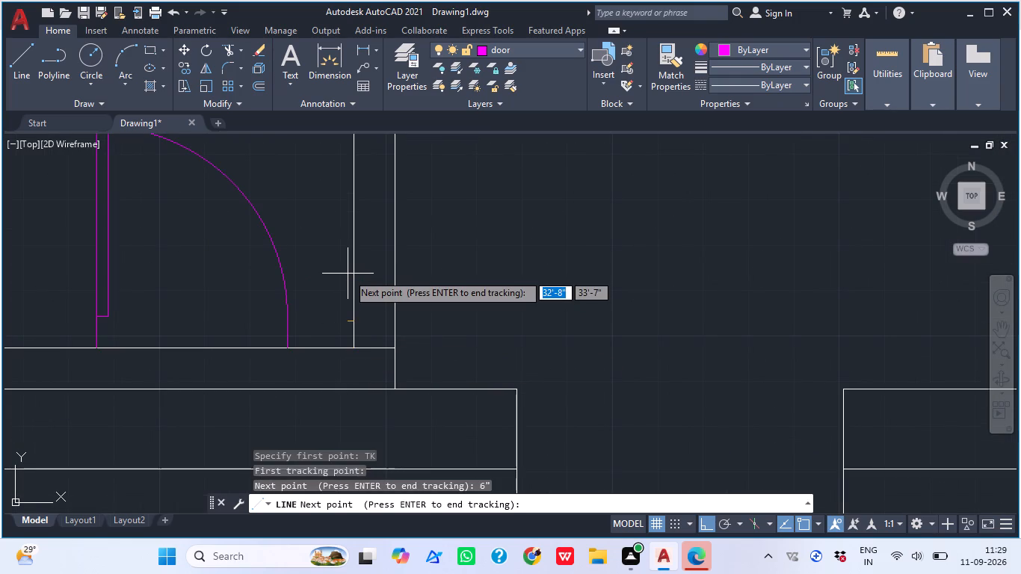
key("Return")
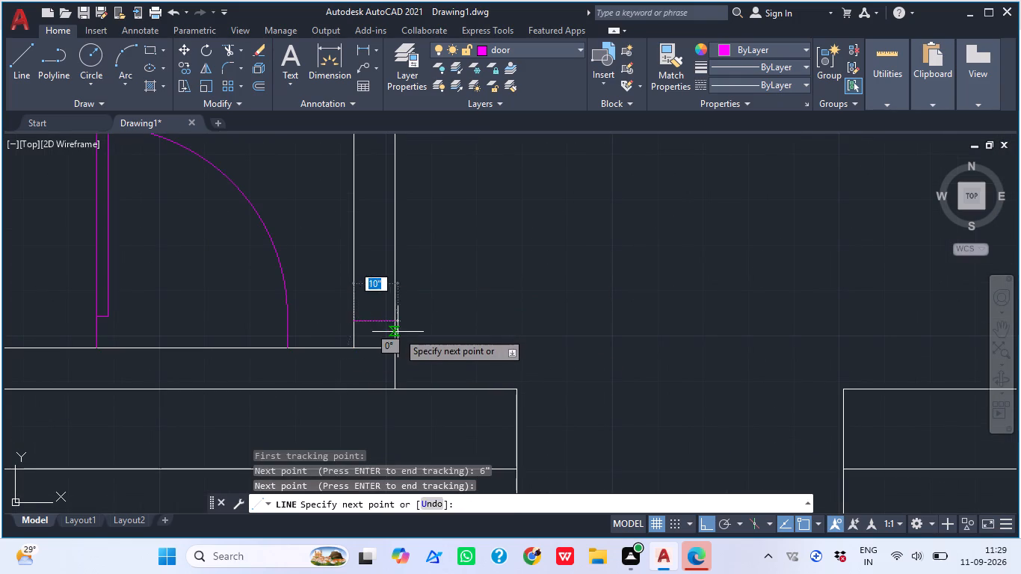
left_click(398, 322)
key("Escape")
Offset the new jamb line 3'6" upward to mark the other side of the door opening.
type("O")
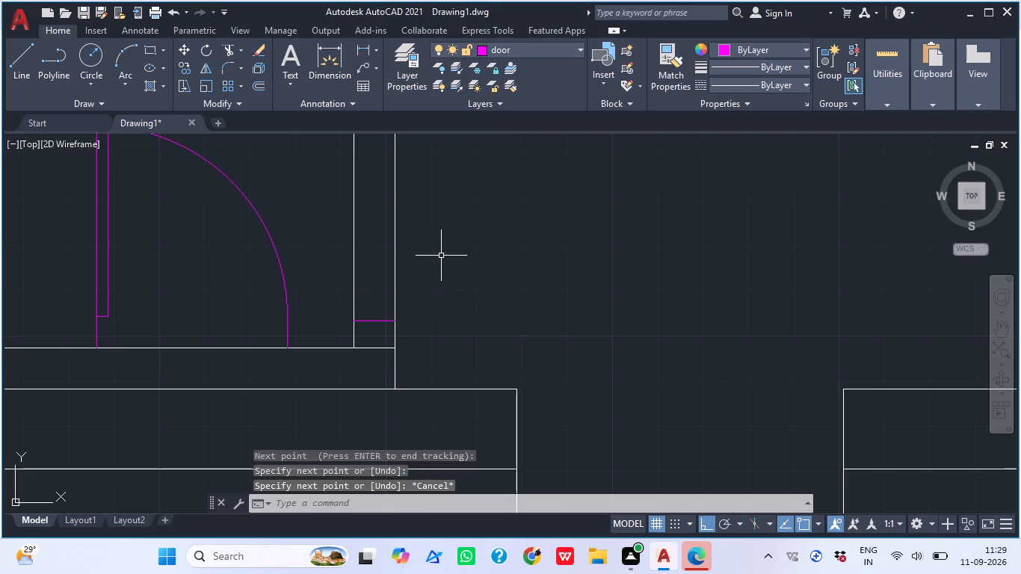
key("space")
type("3'6\"")
key("Return")
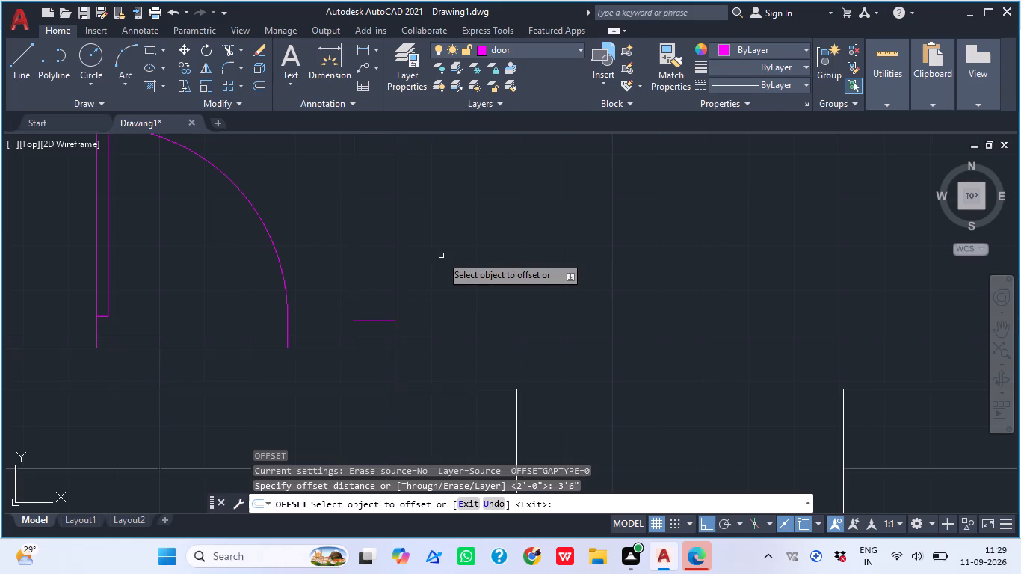
scroll(392, 277, "up", 1)
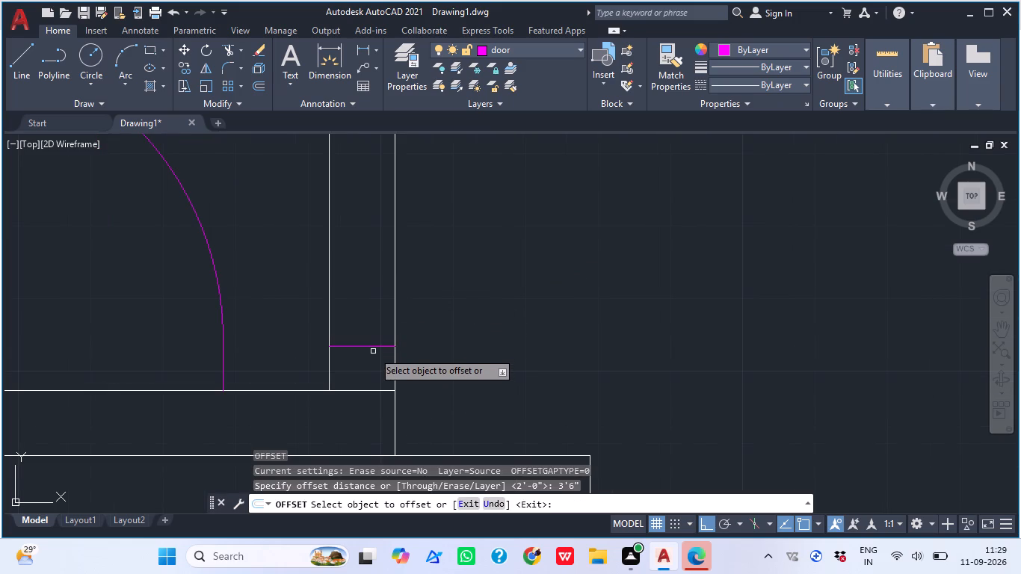
scroll(377, 345, "up", 2)
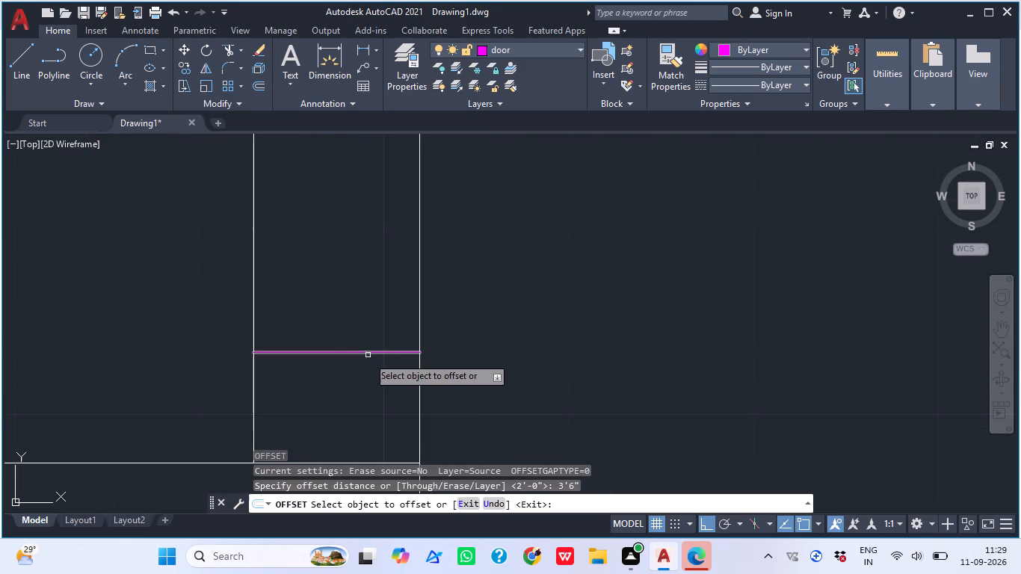
left_click(368, 354)
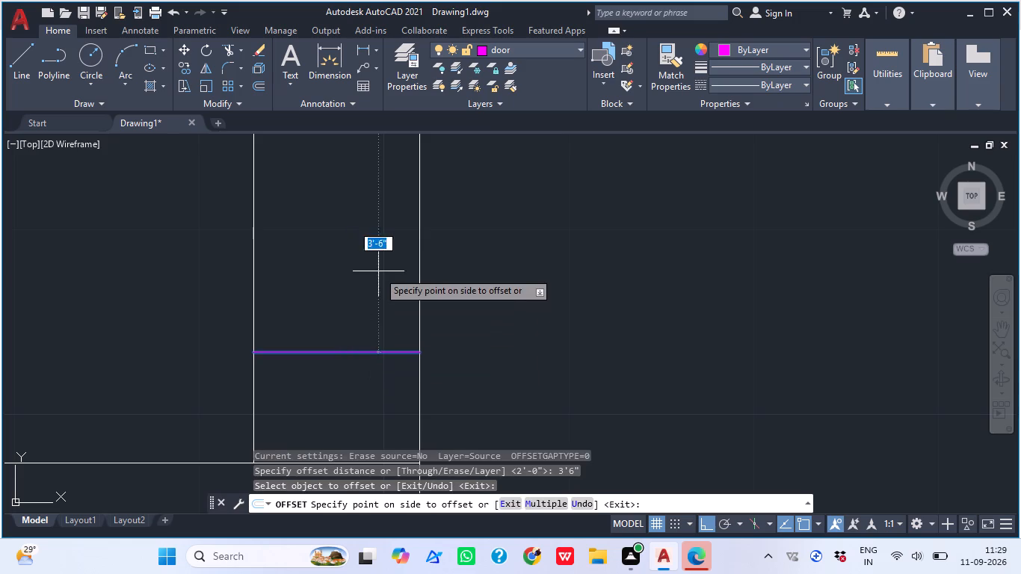
left_click(378, 271)
scroll(365, 287, "down", 3)
middle_click_drag(401, 269, 331, 382)
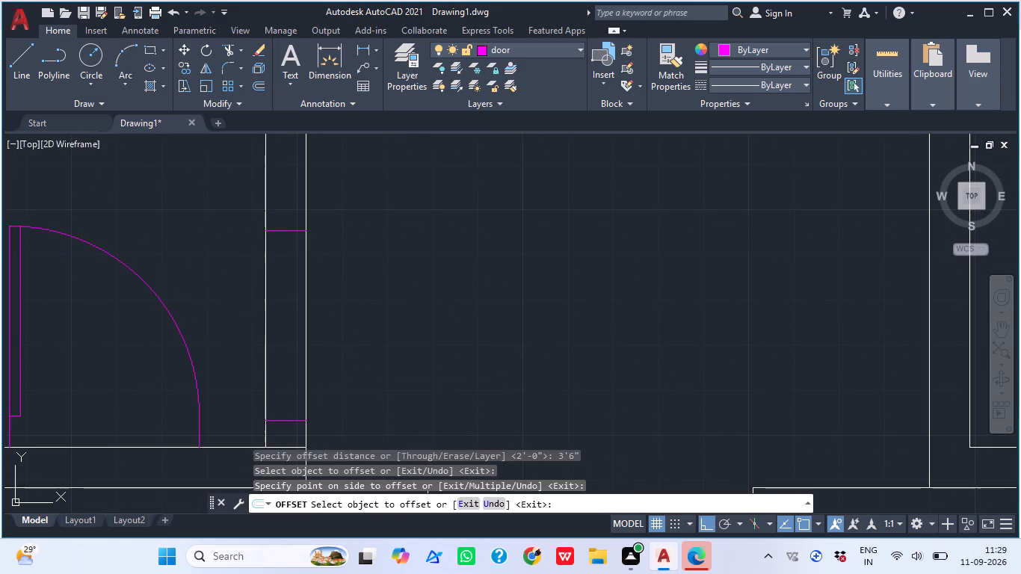
key("Escape")
Trim both wall lines between the two jamb lines to open the doorway in the lower left room's right wall.
type("TR")
key("space")
left_click(357, 362)
left_click(260, 333)
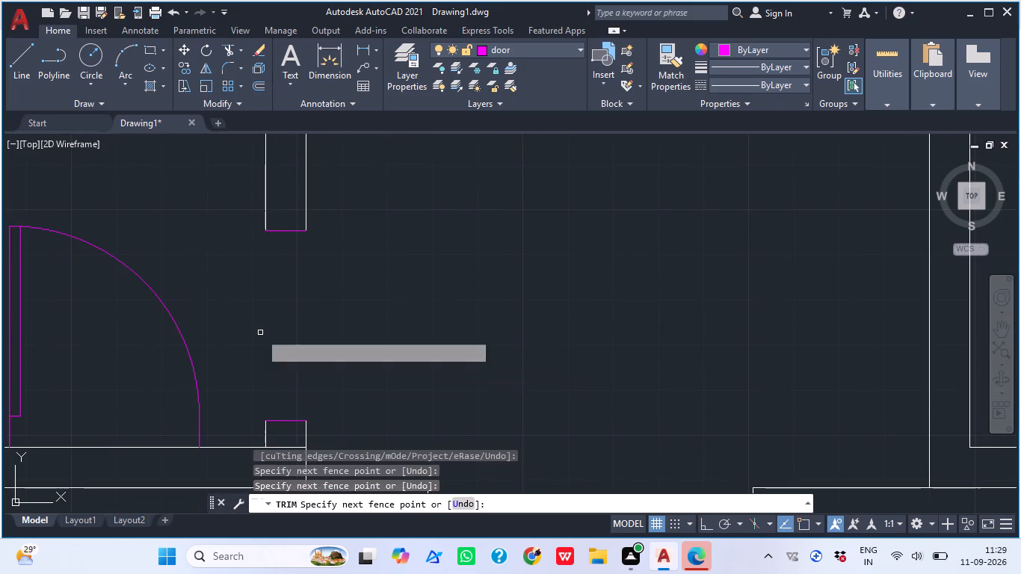
key("Escape")
Rotate the loose door block in the lower left room 90° counterclockwise about its lower hinge-side end.
left_click(173, 319)
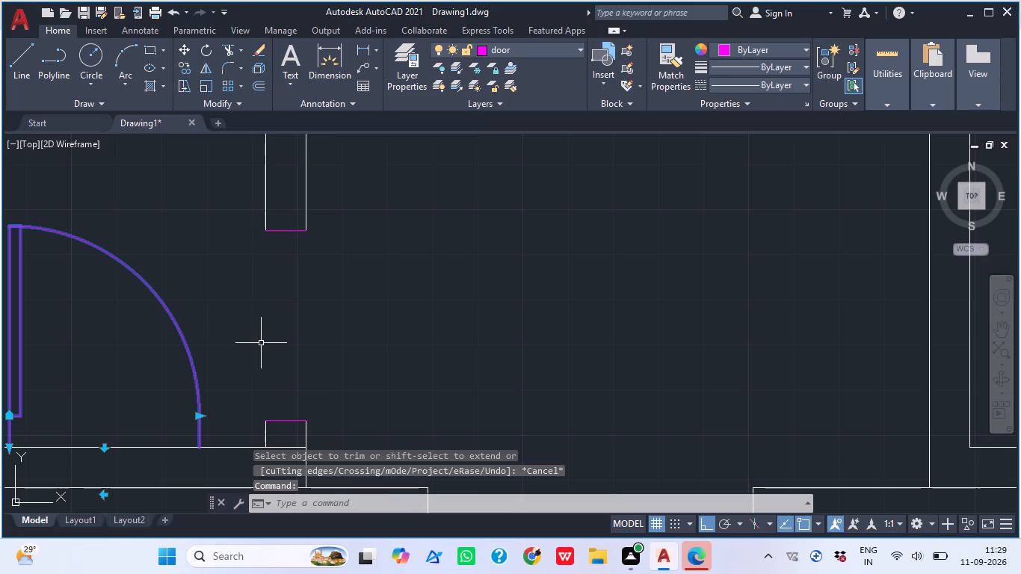
type("RO")
key("space")
scroll(280, 297, "down", 2)
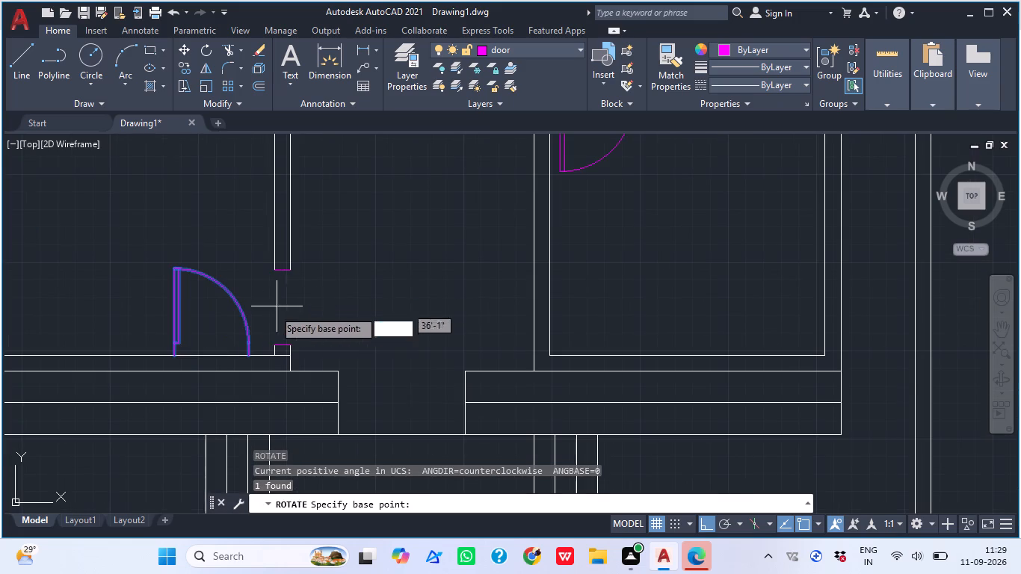
left_click(174, 353)
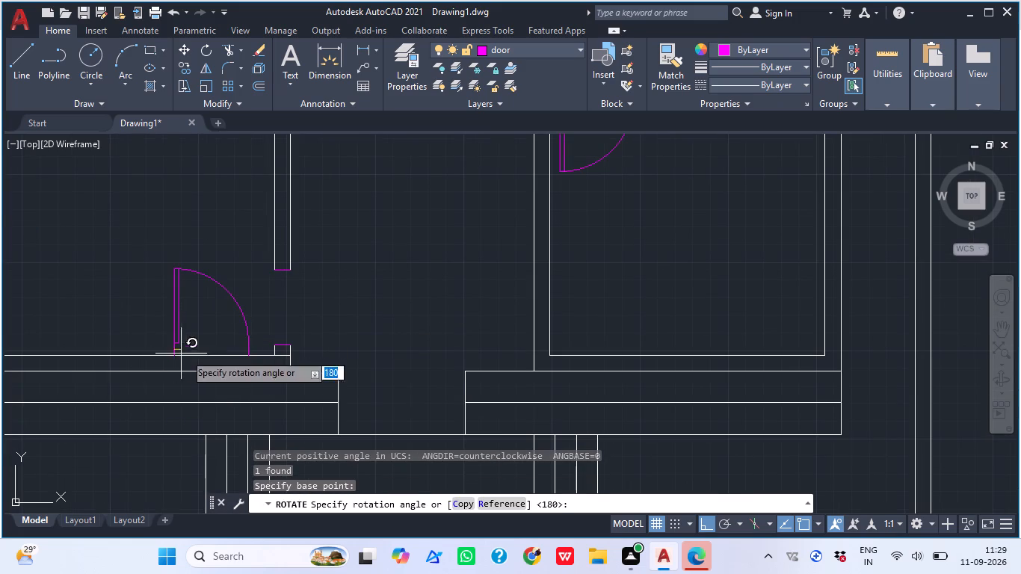
left_click(108, 205)
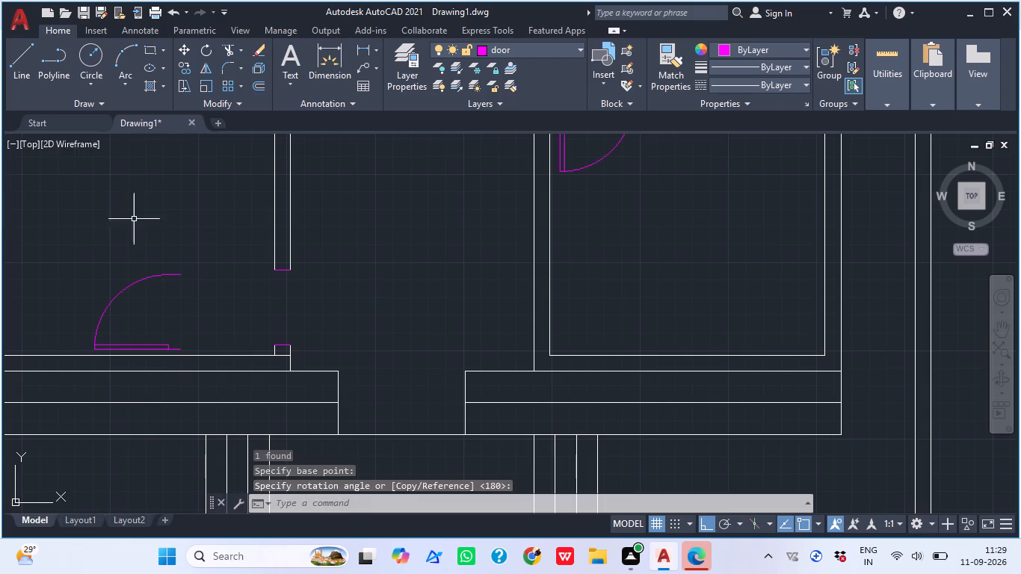
Move the rotated door block by its hinge-side end onto the outer right end of the new opening's lower jamb line.
left_click(161, 278)
key("m")
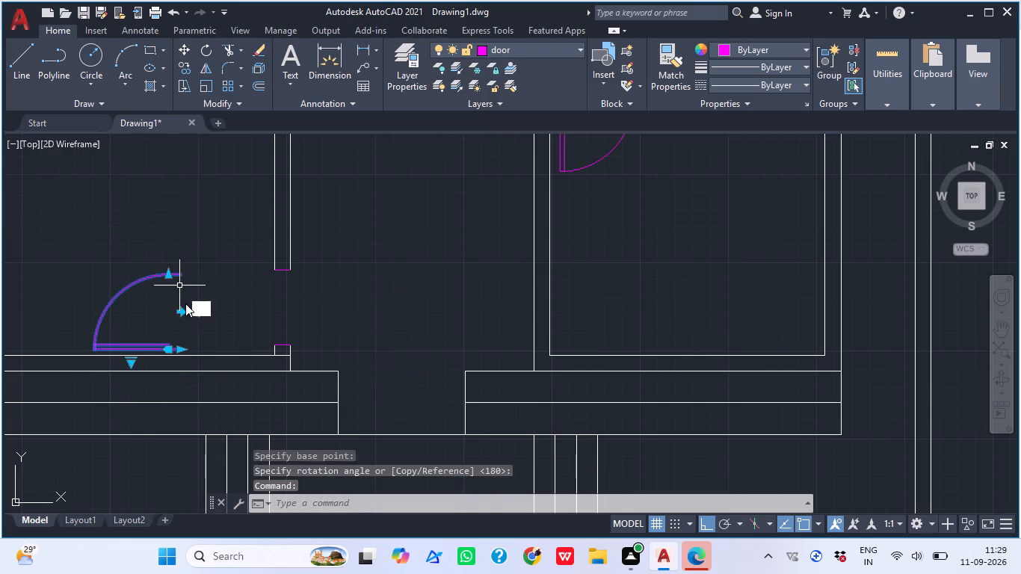
key("space")
scroll(151, 361, "up", 2)
left_click(215, 332)
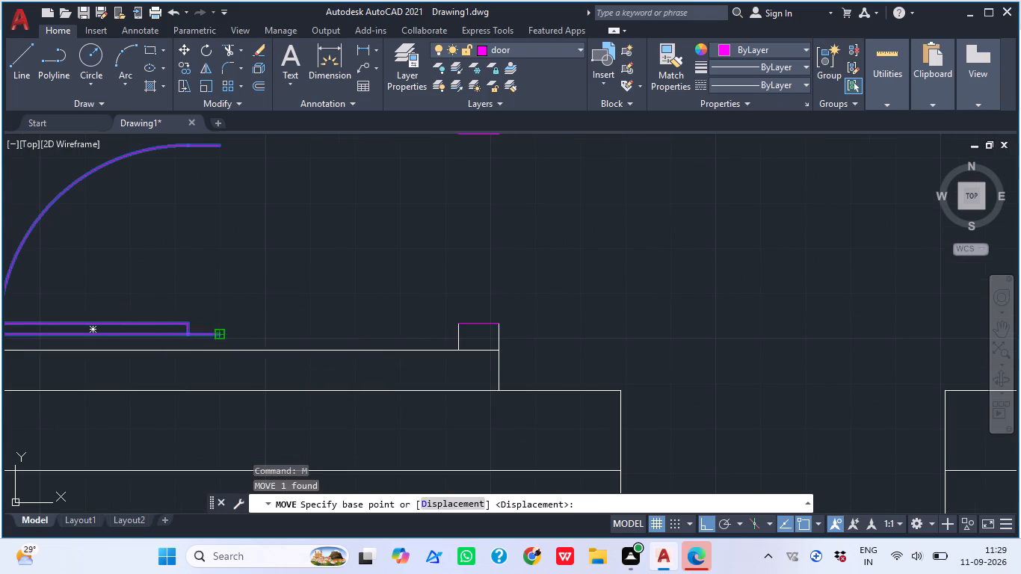
left_click(496, 322)
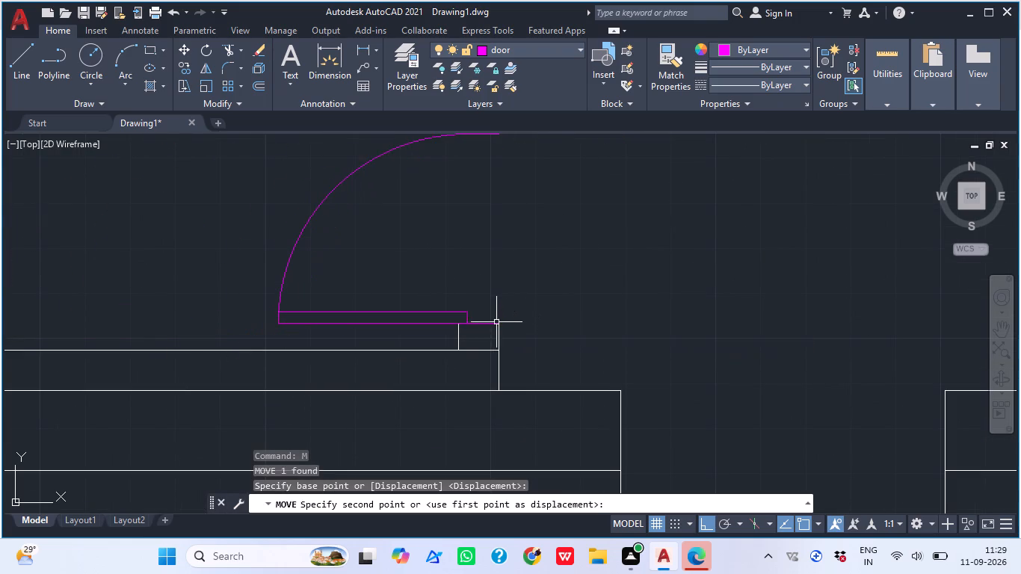
scroll(491, 304, "down", 3)
key("Escape")
Extend the inner wall-face lines below the two facing upper-room doors across the double-line horizontal wall.
middle_click_drag(519, 275, 399, 288)
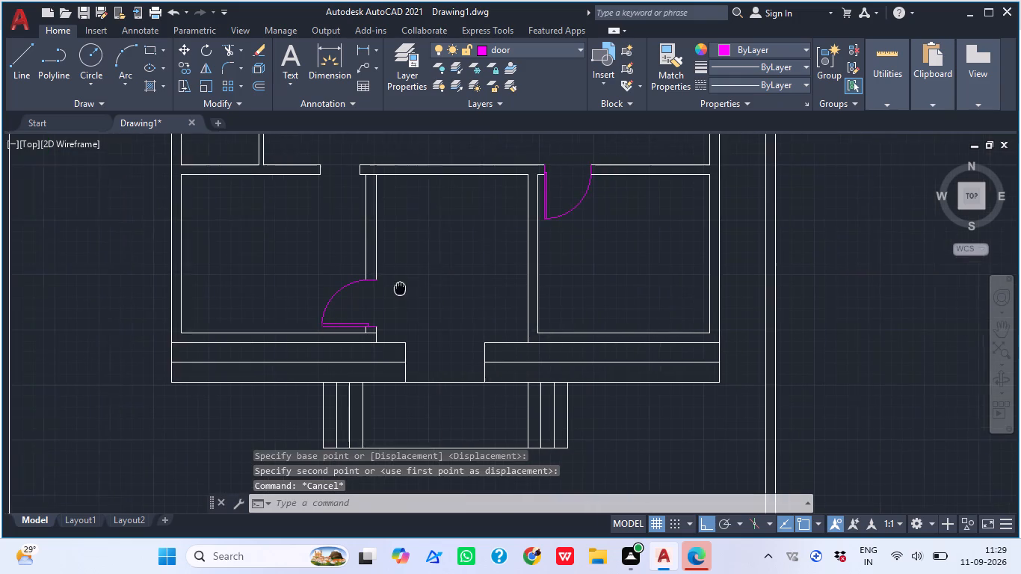
middle_click_drag(399, 288, 397, 288)
scroll(451, 295, "down", 1)
middle_click_drag(463, 301, 455, 336)
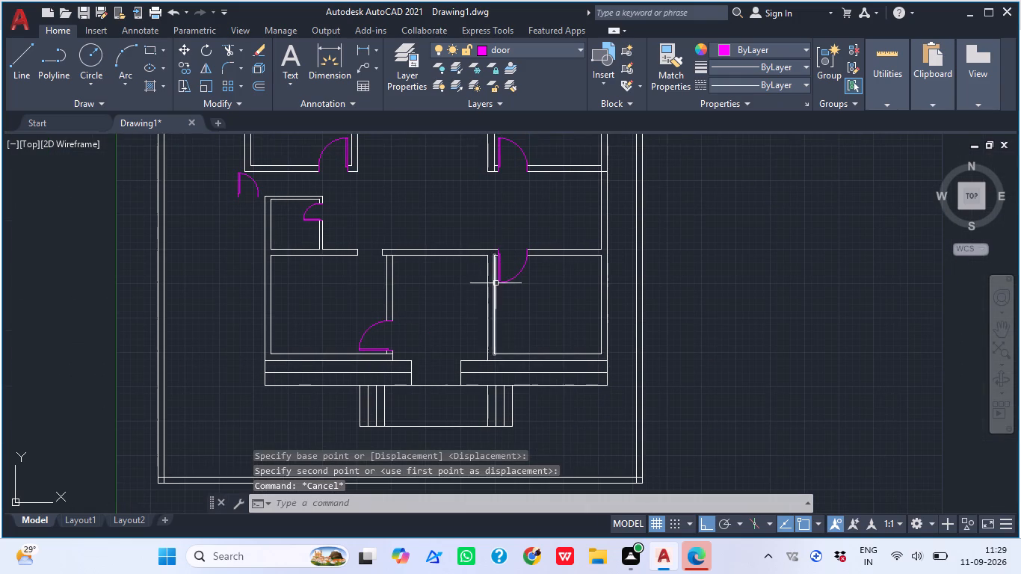
middle_click_drag(496, 283, 345, 380)
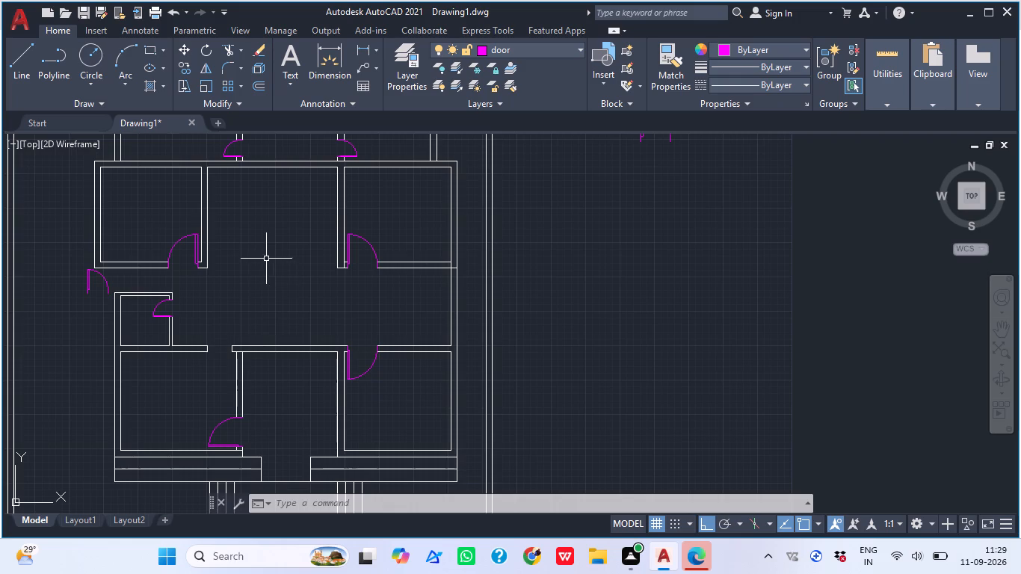
middle_click_drag(266, 258, 283, 386)
scroll(253, 291, "up", 2)
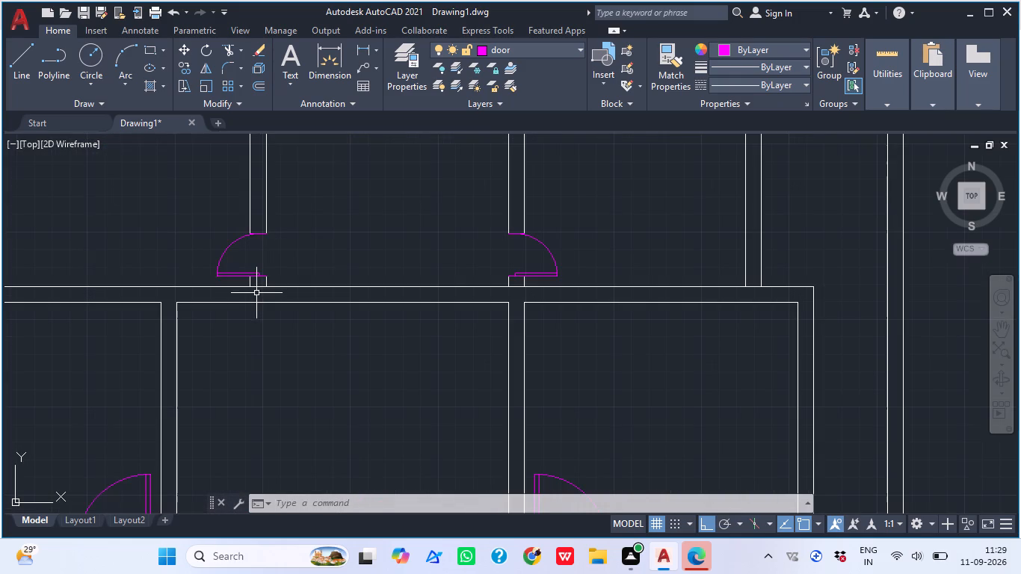
type("EX")
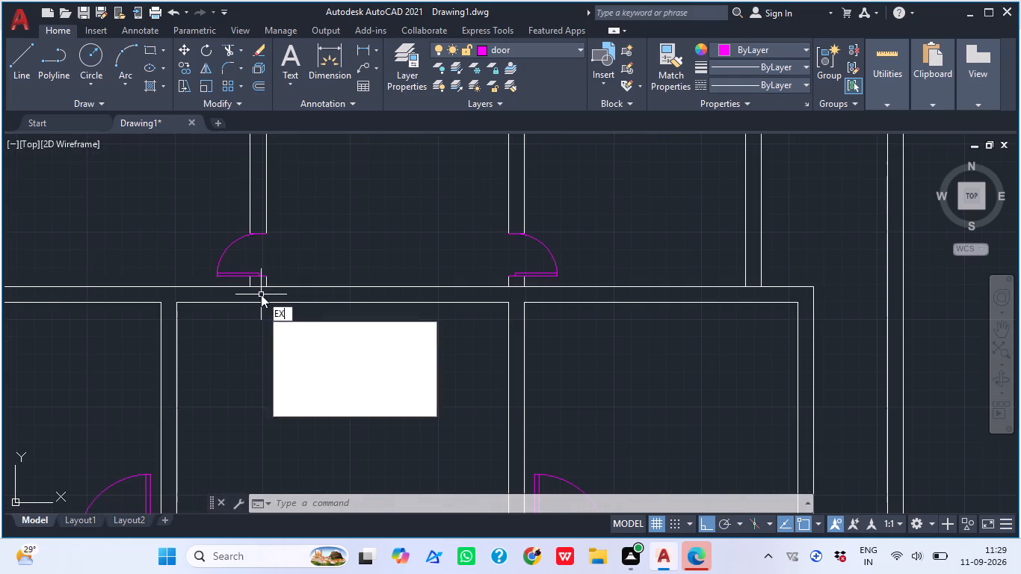
key("space")
scroll(261, 294, "up", 2)
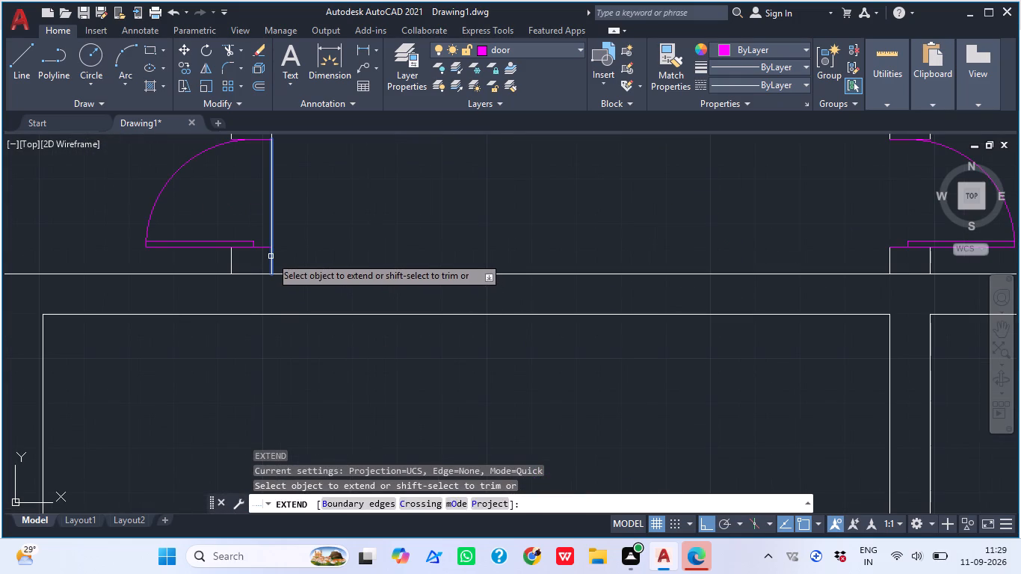
left_click(271, 266)
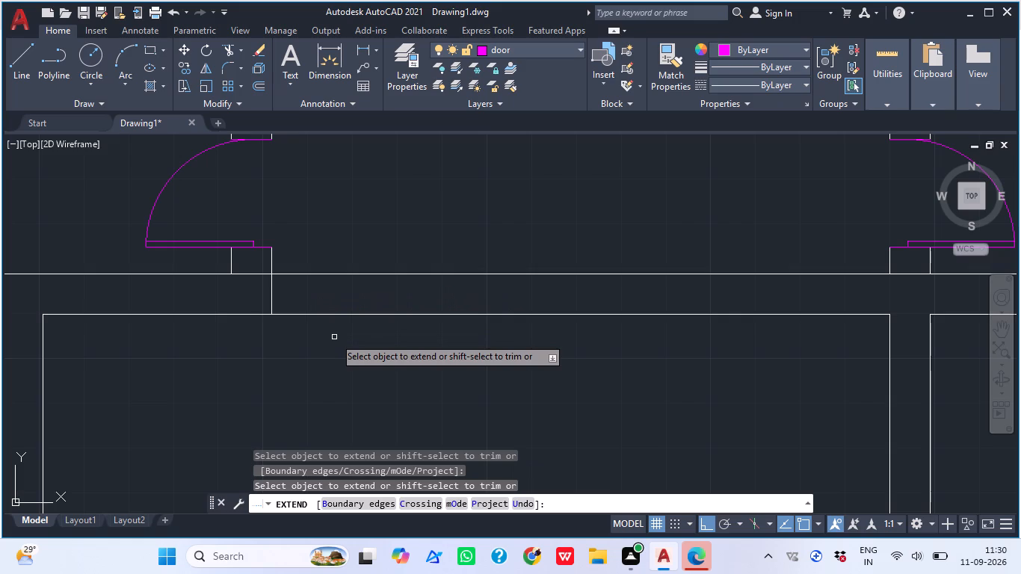
middle_click_drag(487, 366, 209, 368)
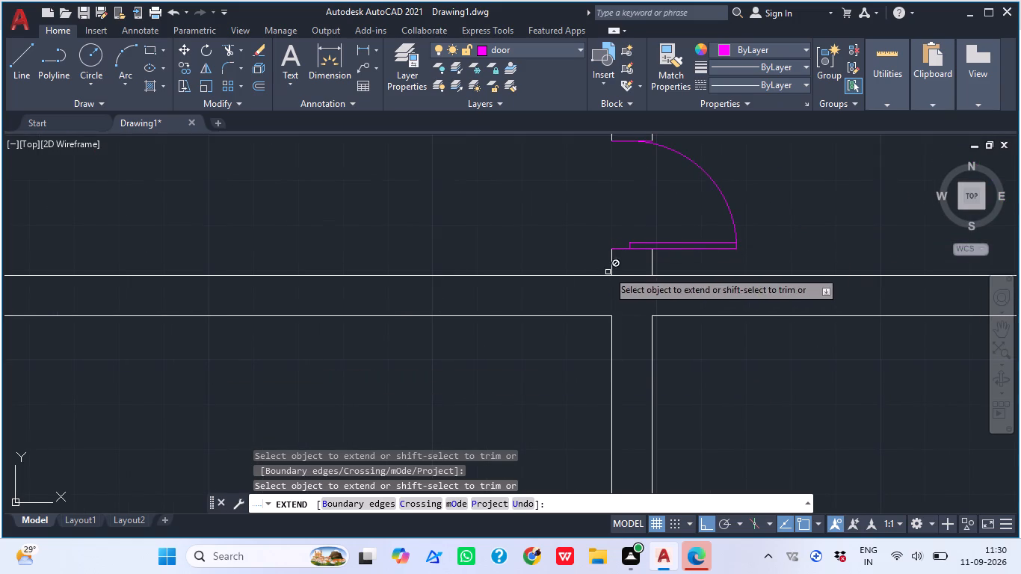
left_click(611, 337)
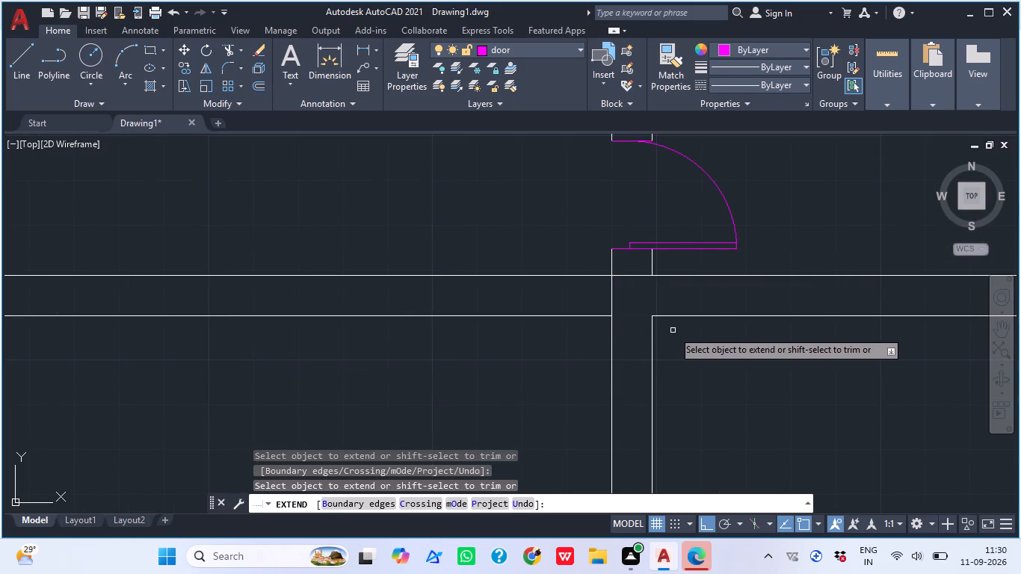
key("Escape")
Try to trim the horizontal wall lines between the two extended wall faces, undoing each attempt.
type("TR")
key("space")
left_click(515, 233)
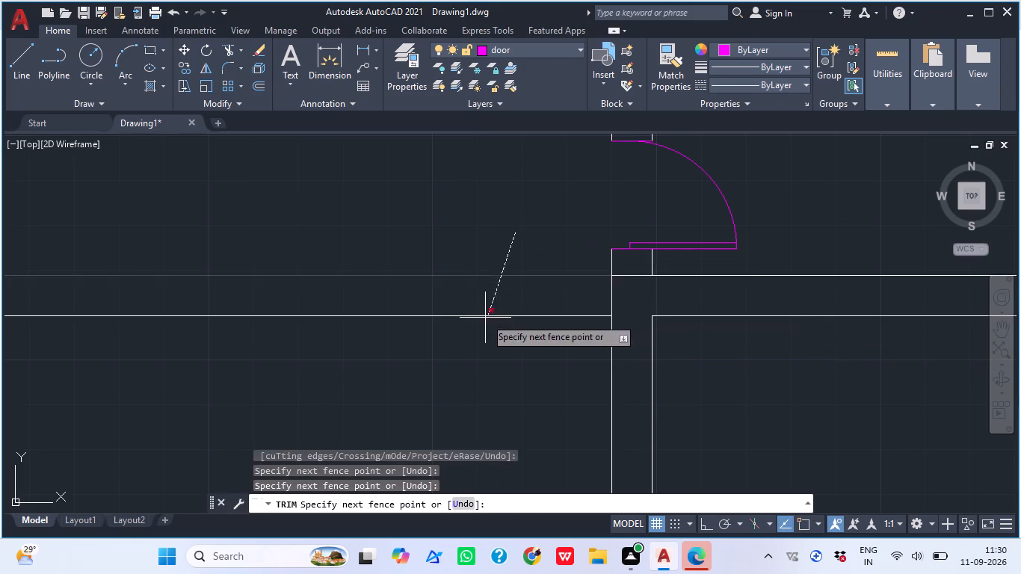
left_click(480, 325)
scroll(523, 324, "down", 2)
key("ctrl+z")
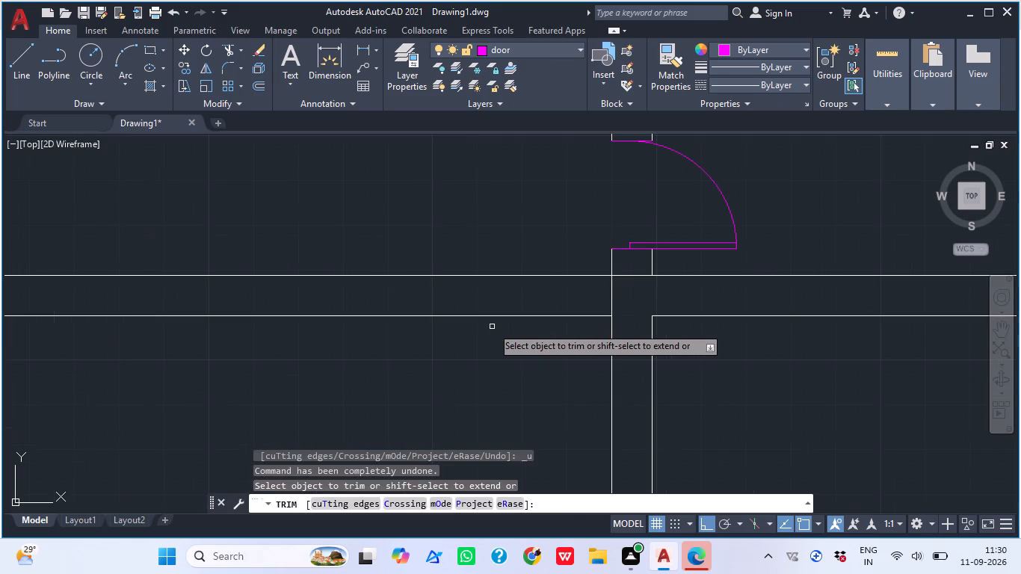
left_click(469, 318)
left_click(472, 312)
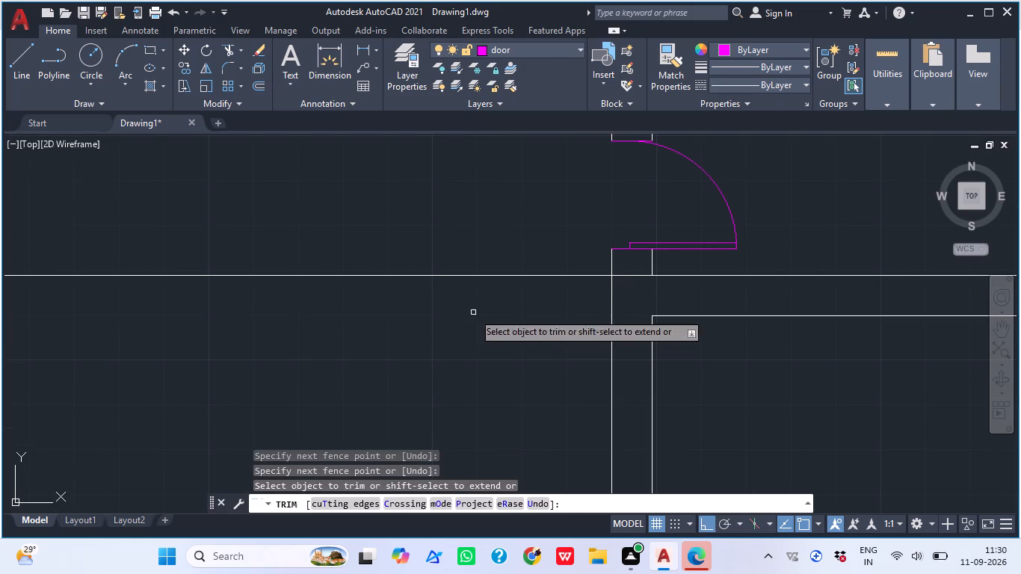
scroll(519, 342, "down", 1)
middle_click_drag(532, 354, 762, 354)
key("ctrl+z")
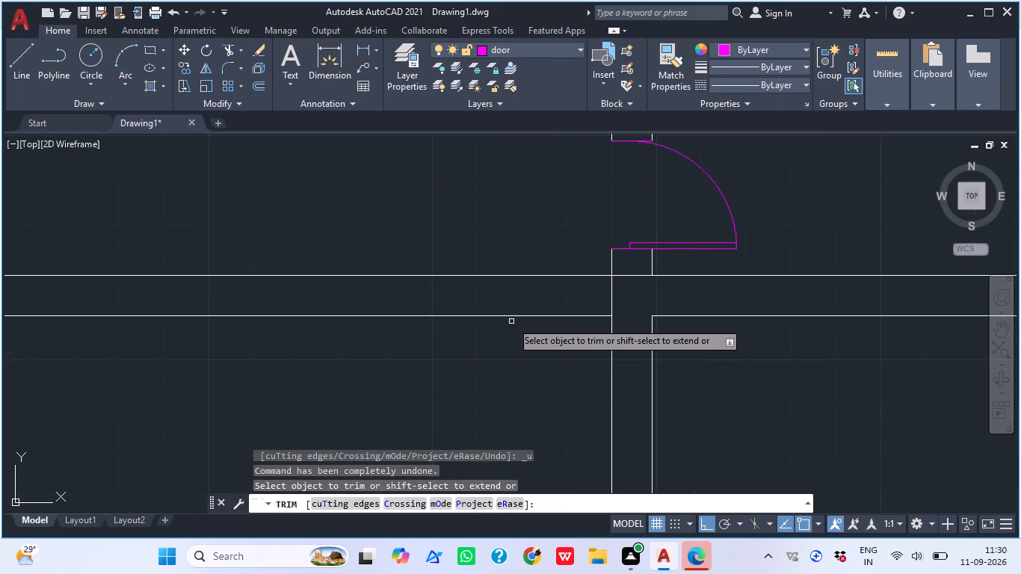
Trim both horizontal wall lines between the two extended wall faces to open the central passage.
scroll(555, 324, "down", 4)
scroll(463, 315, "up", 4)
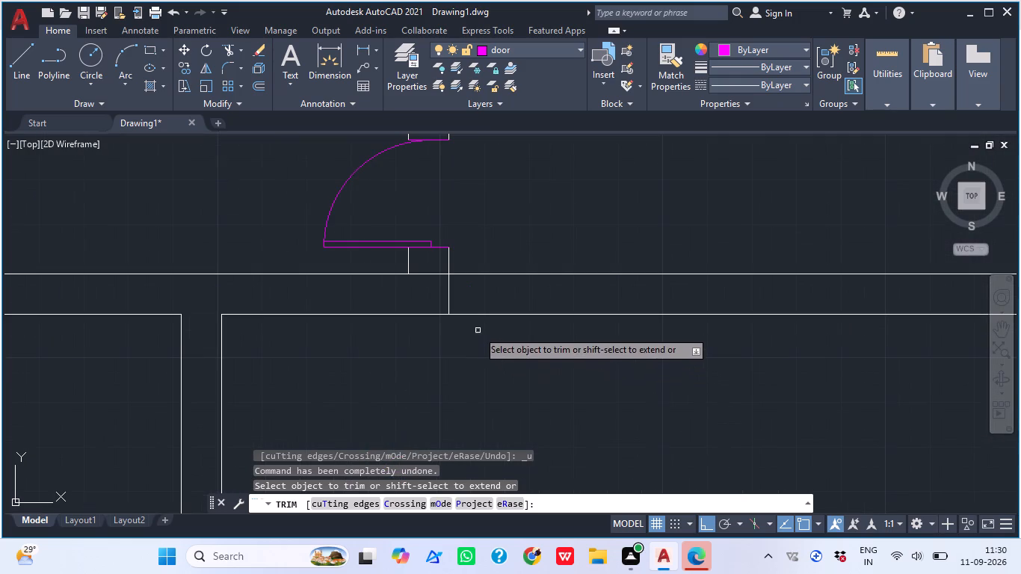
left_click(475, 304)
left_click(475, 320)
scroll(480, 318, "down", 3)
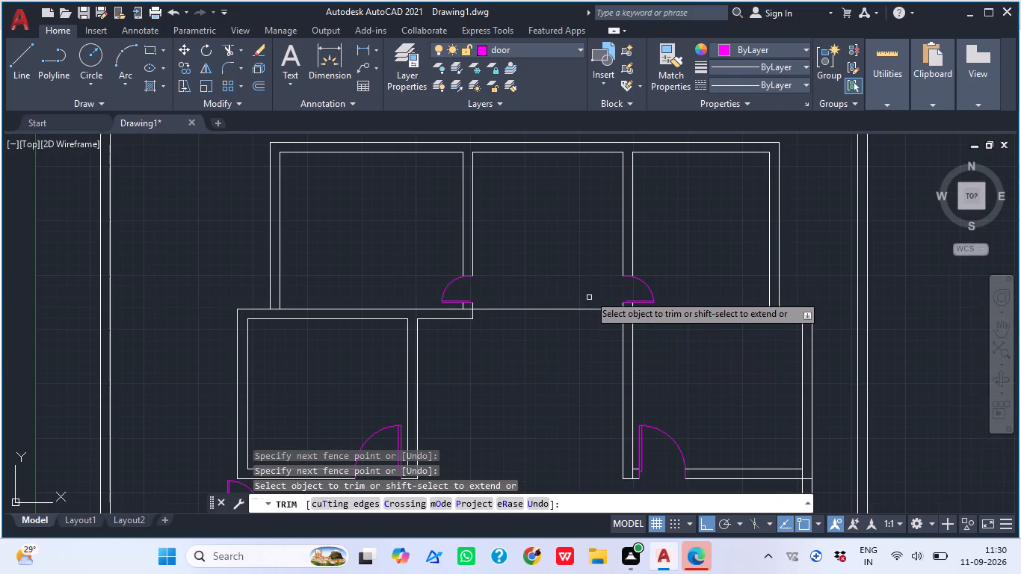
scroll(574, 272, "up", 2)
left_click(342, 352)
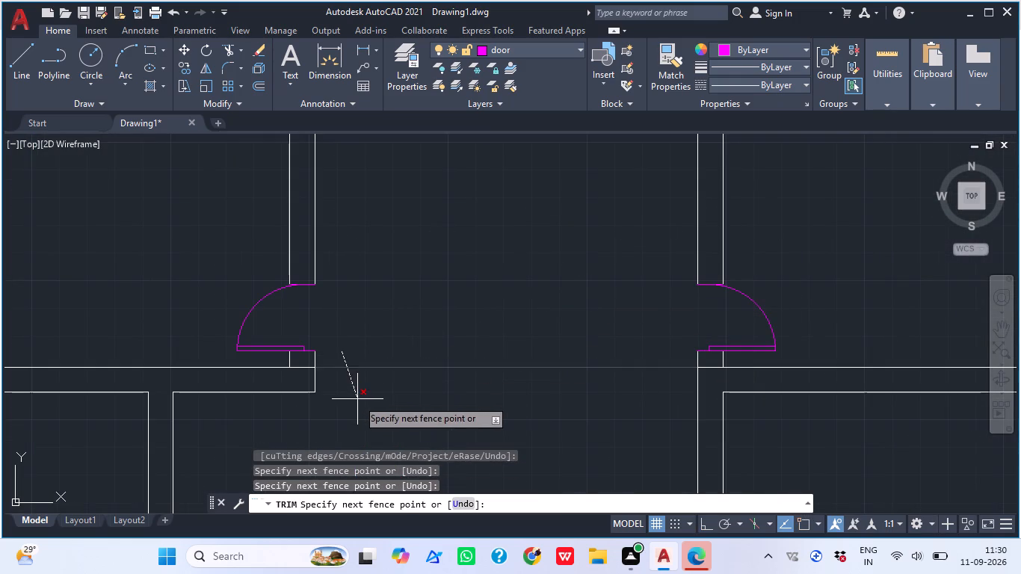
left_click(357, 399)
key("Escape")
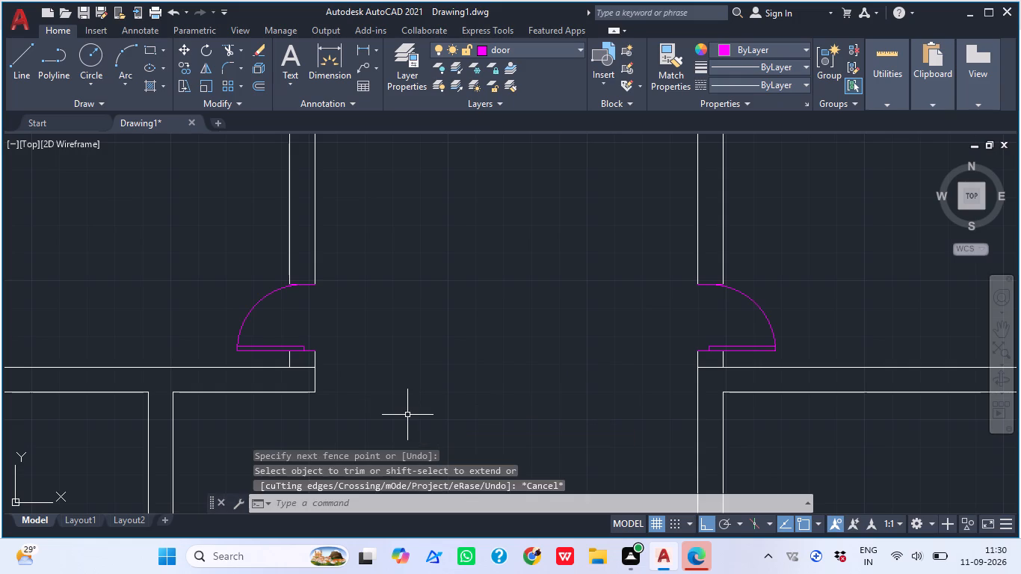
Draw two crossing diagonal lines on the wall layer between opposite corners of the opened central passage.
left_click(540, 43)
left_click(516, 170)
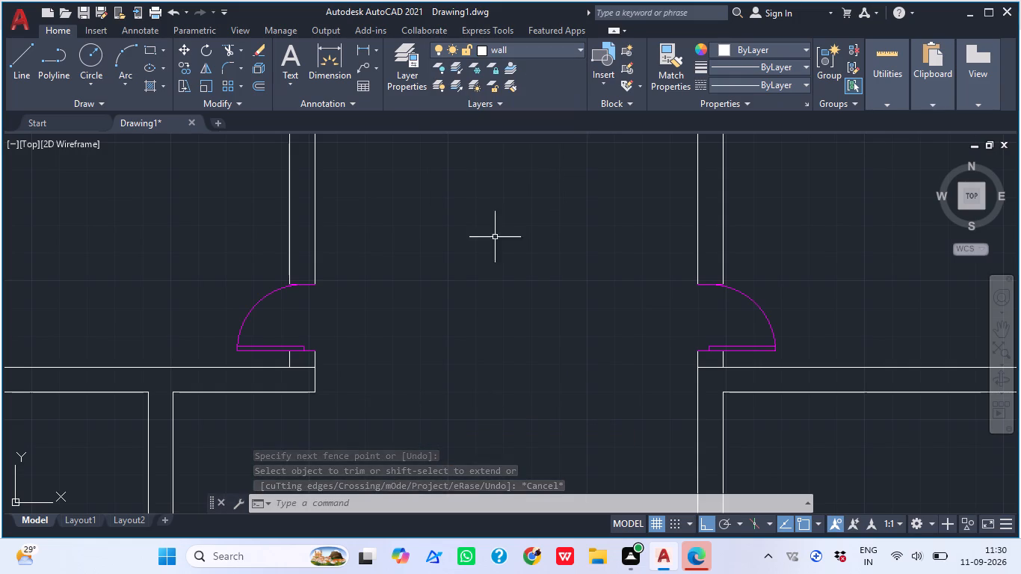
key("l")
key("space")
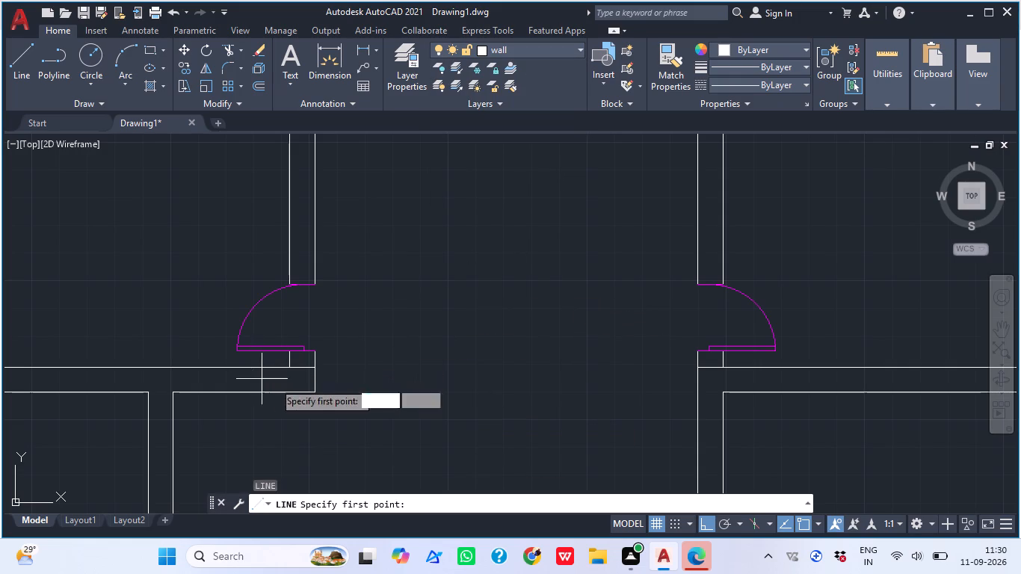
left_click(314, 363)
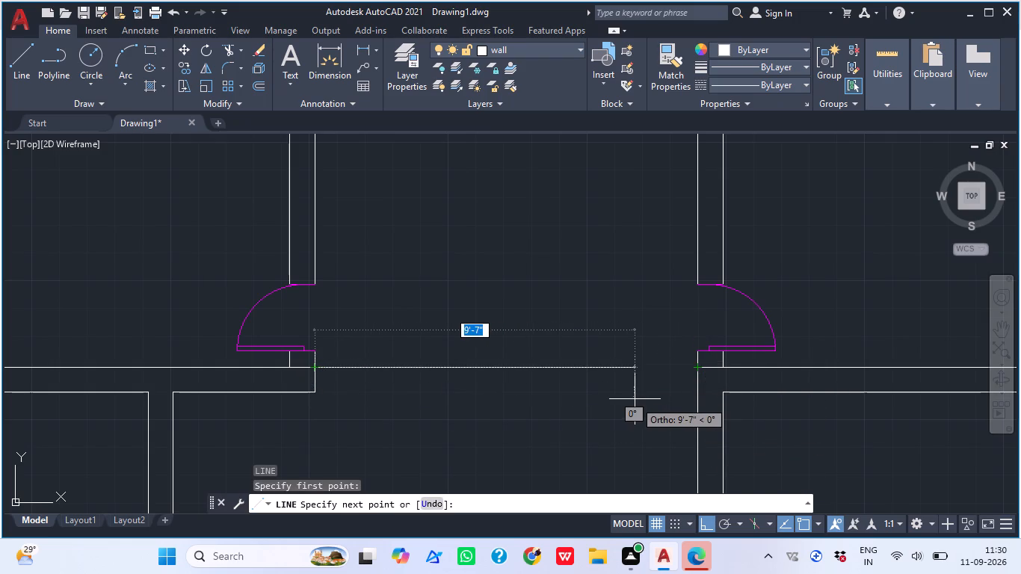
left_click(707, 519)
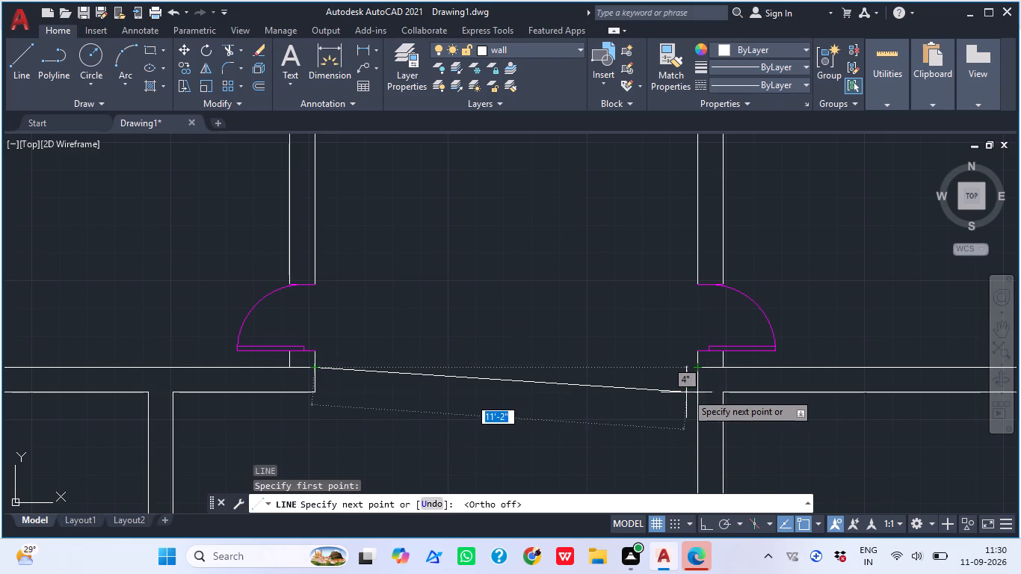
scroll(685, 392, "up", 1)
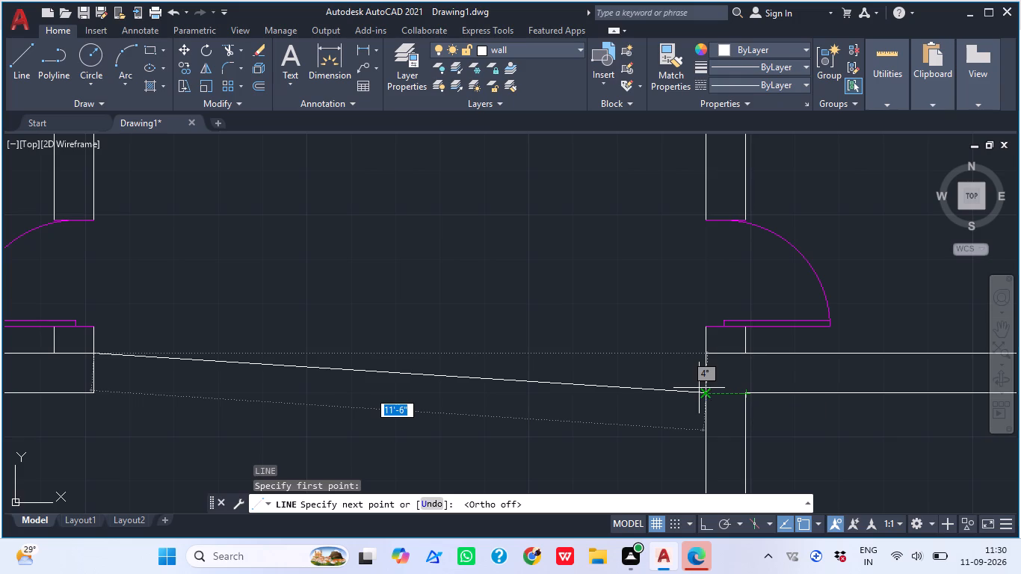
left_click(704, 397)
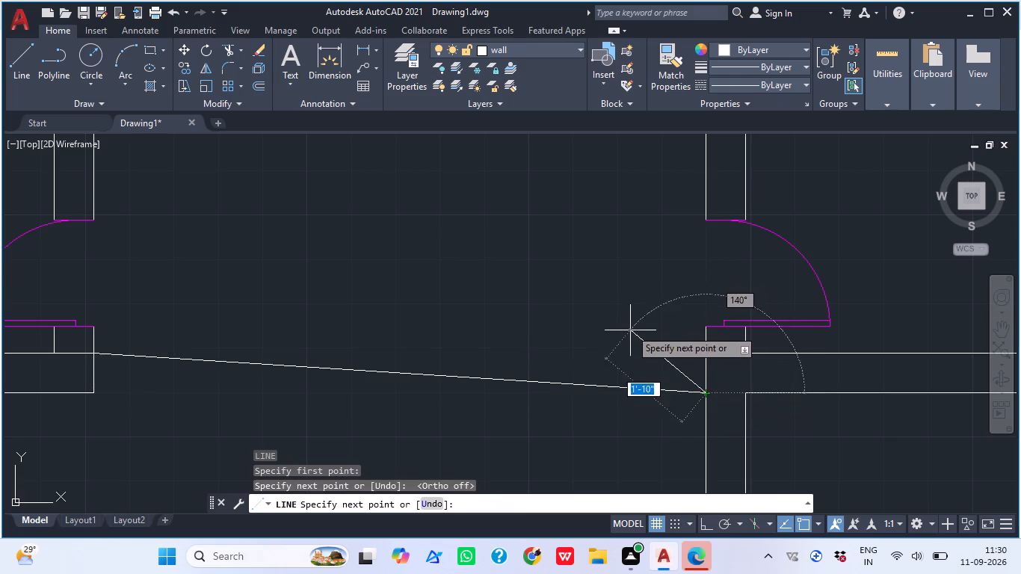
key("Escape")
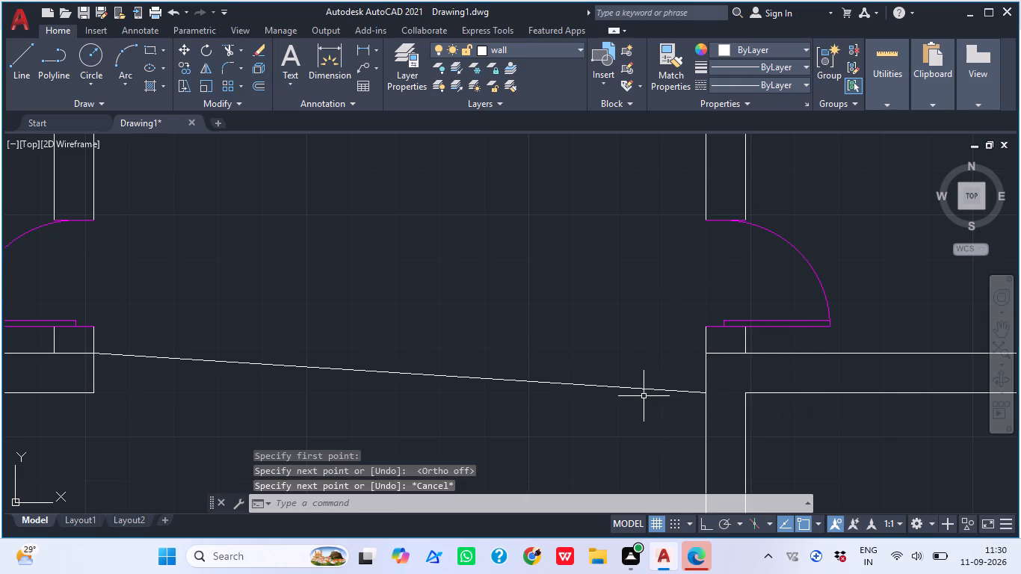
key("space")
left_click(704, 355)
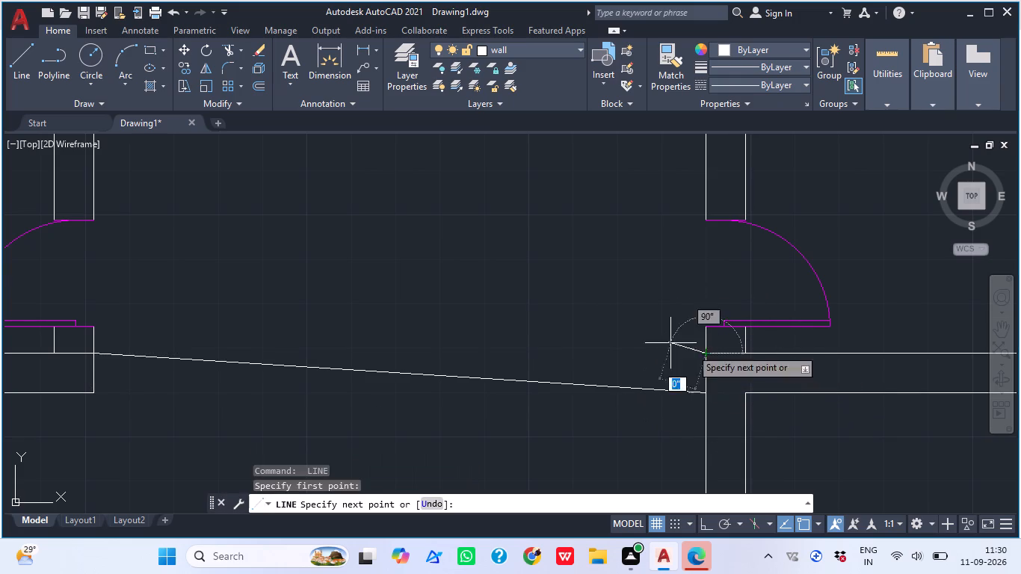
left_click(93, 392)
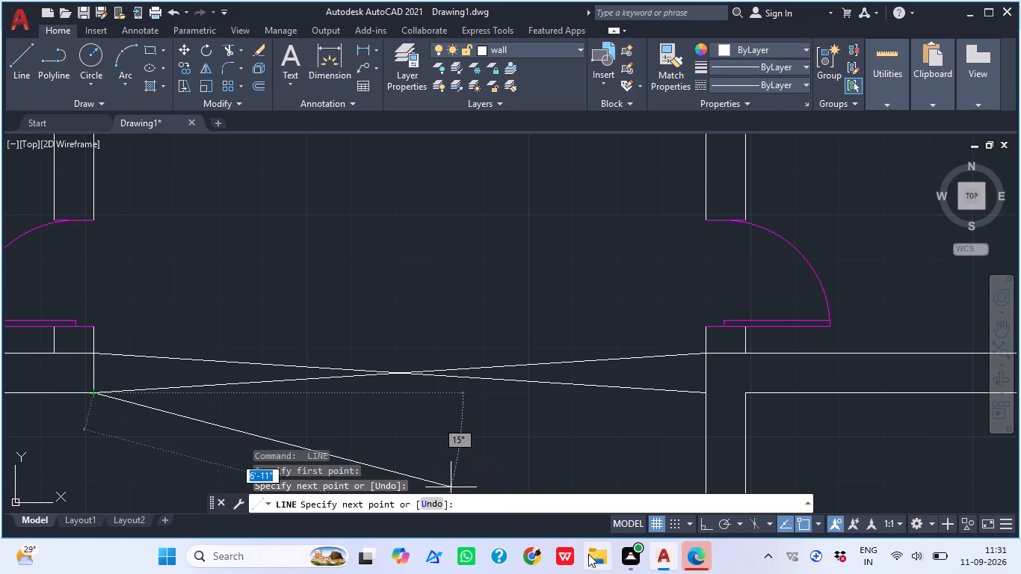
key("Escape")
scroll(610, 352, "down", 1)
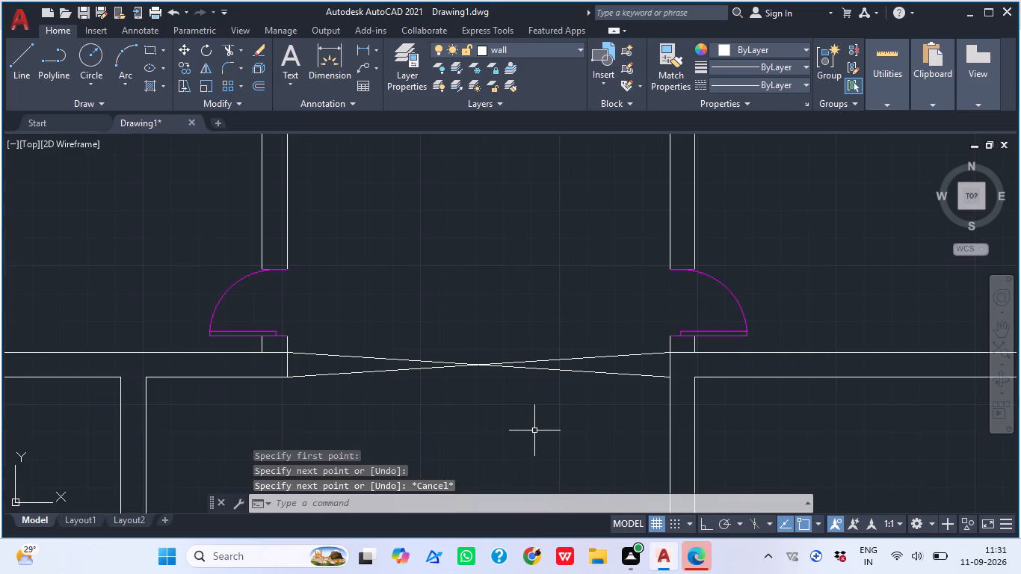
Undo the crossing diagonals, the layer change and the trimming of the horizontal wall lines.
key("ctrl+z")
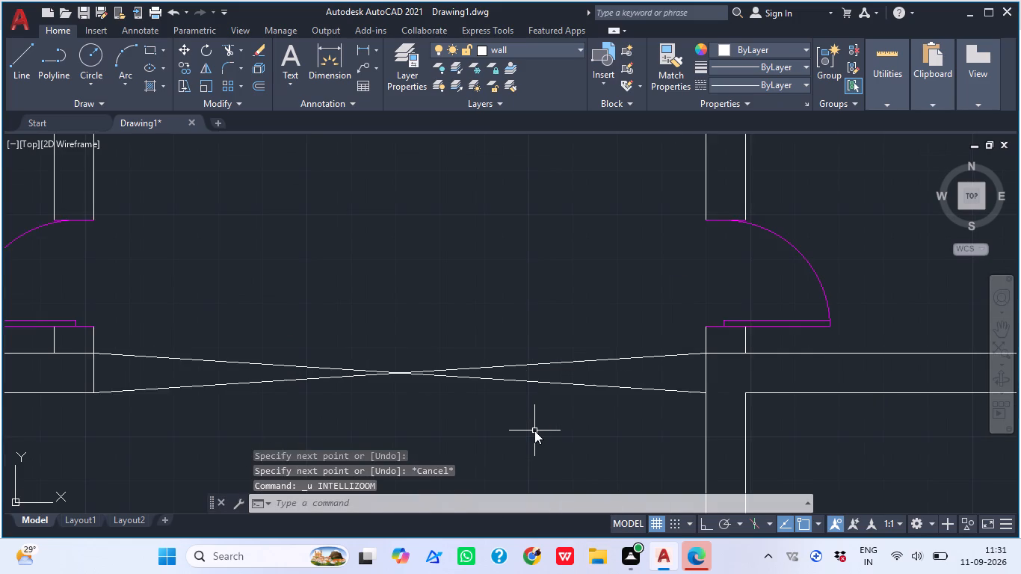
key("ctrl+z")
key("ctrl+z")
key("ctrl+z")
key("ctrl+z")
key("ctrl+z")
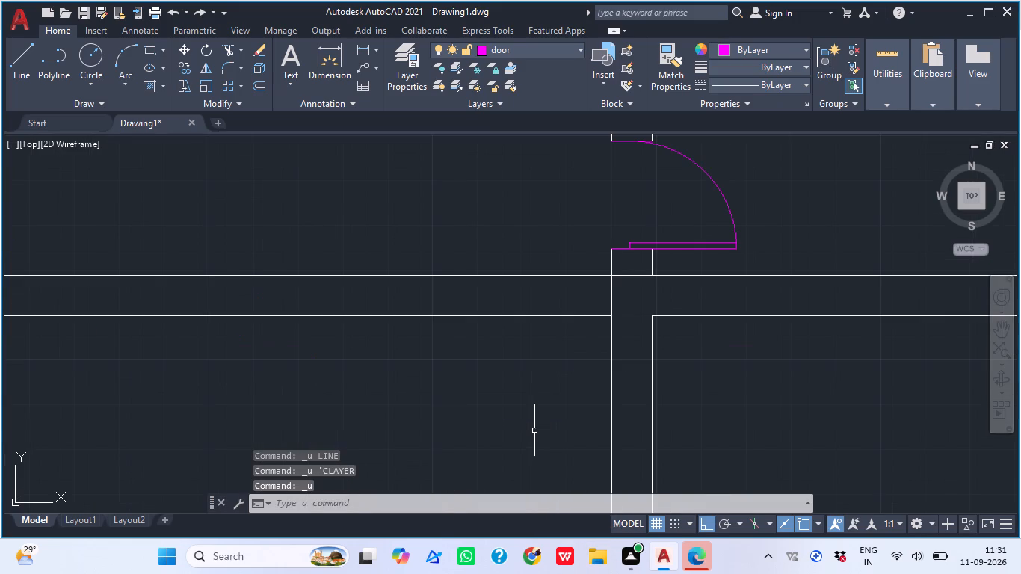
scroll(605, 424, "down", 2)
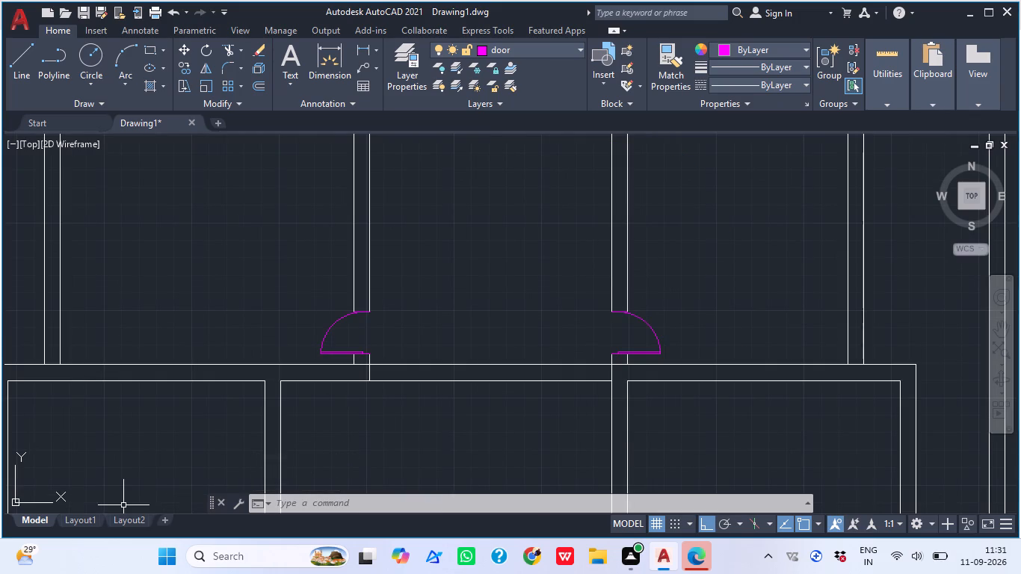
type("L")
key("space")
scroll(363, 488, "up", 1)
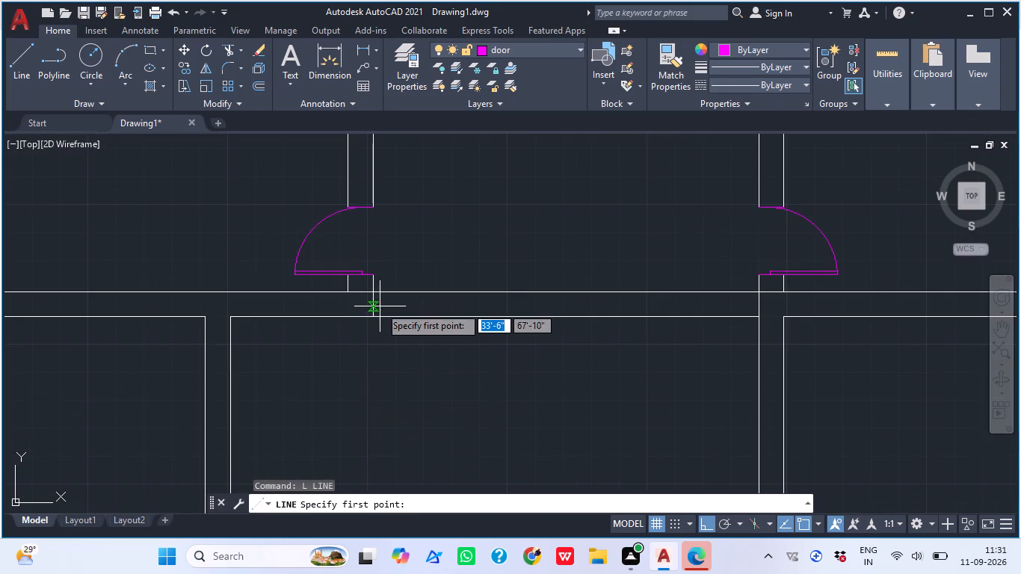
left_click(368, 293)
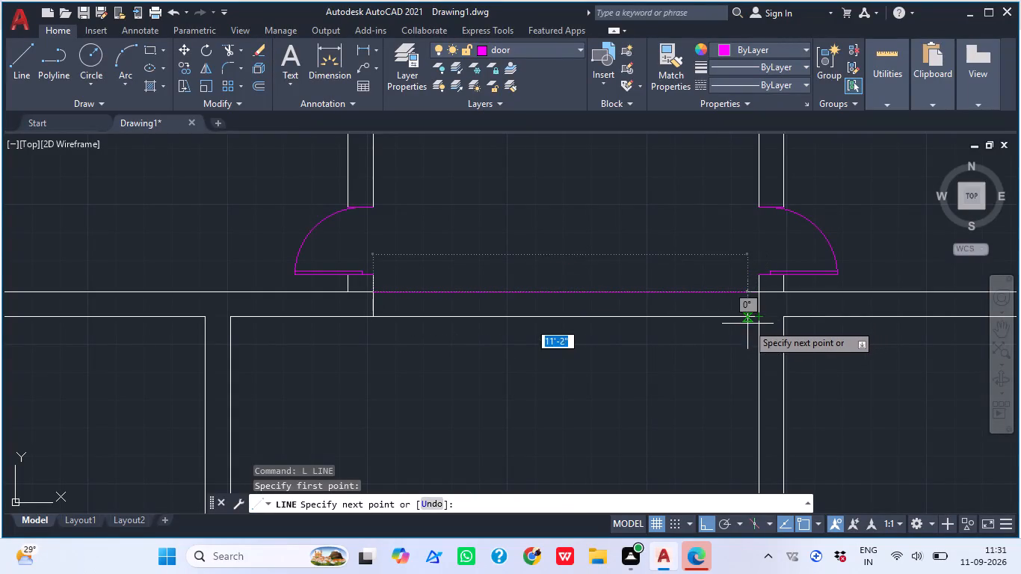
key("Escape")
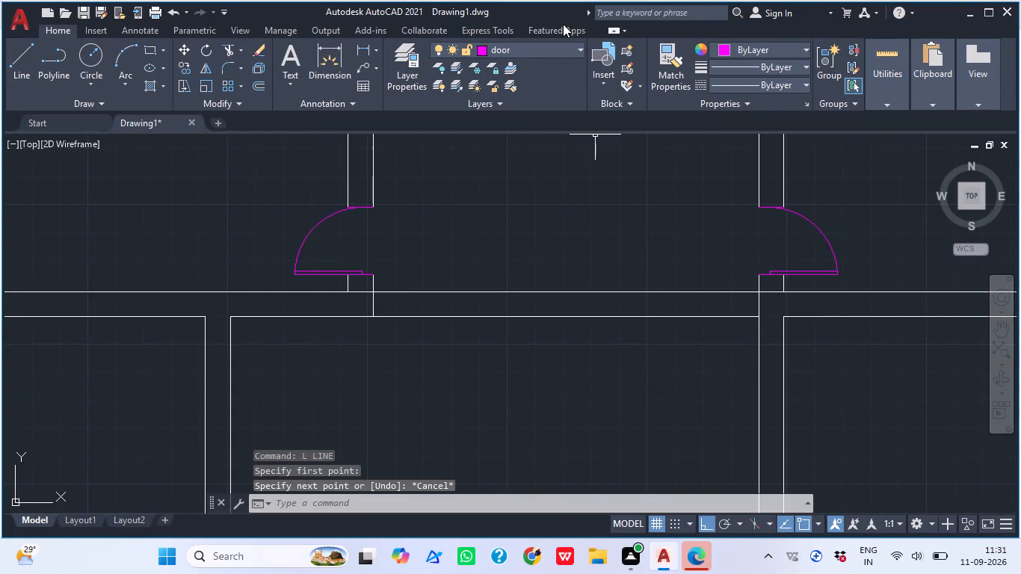
Make the wall layer current and draw two crossing diagonals between opposite corners of the wall strip between the two upper facing doors.
left_click(559, 45)
left_click(516, 183)
type("L")
key("space")
scroll(379, 325, "up", 2)
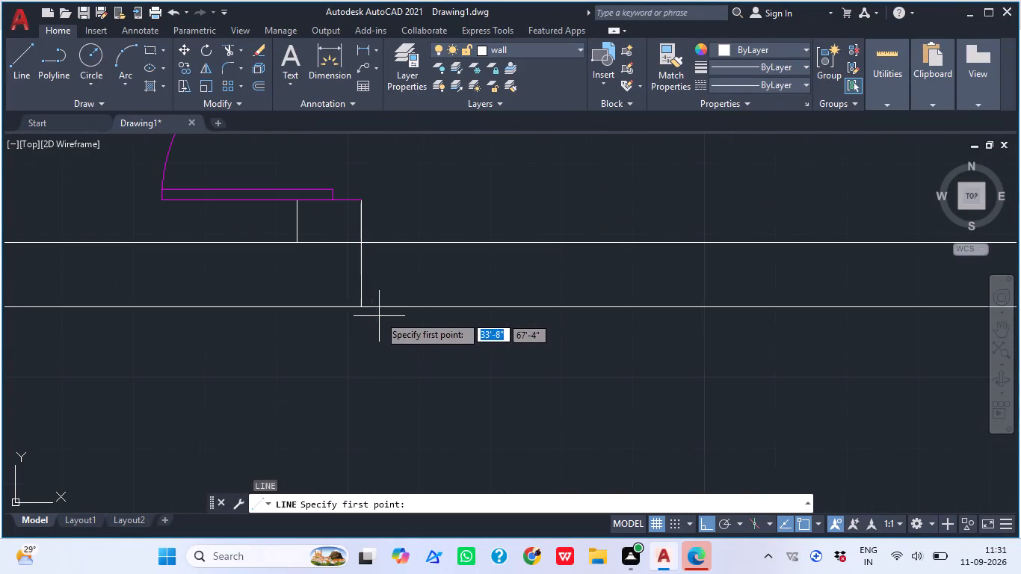
left_click(362, 242)
scroll(402, 250, "down", 2)
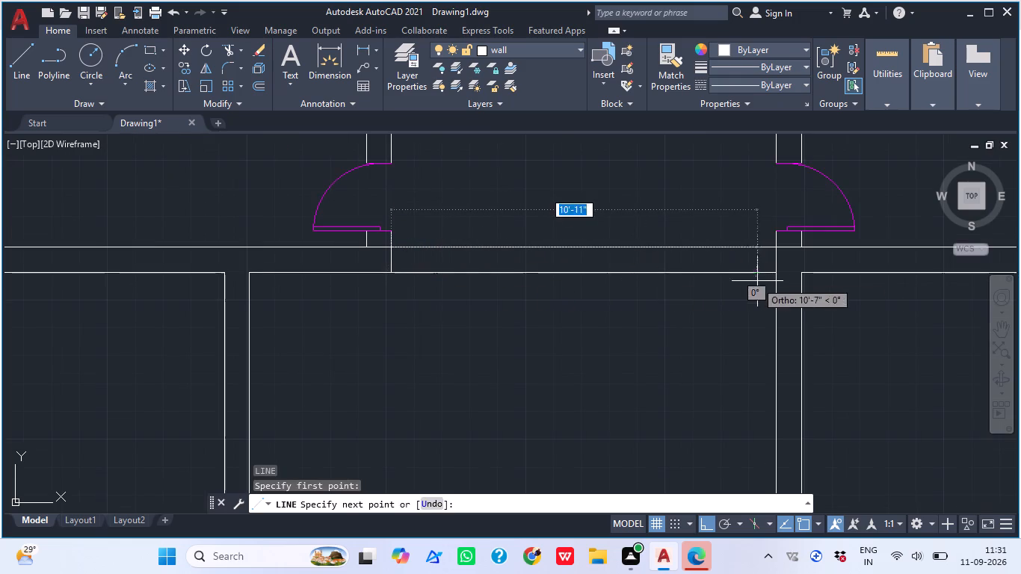
left_click(774, 270)
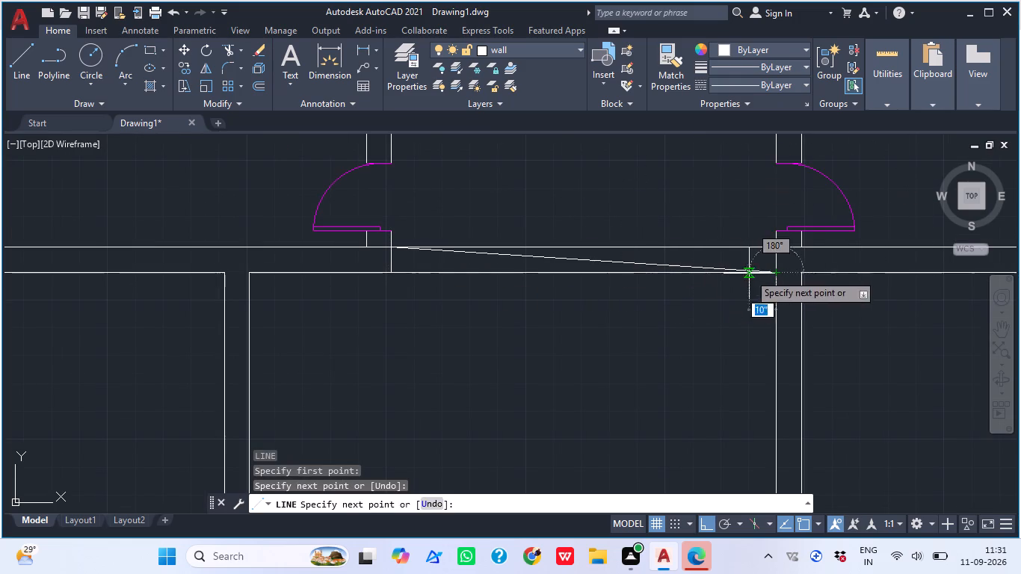
key("Escape")
key("space")
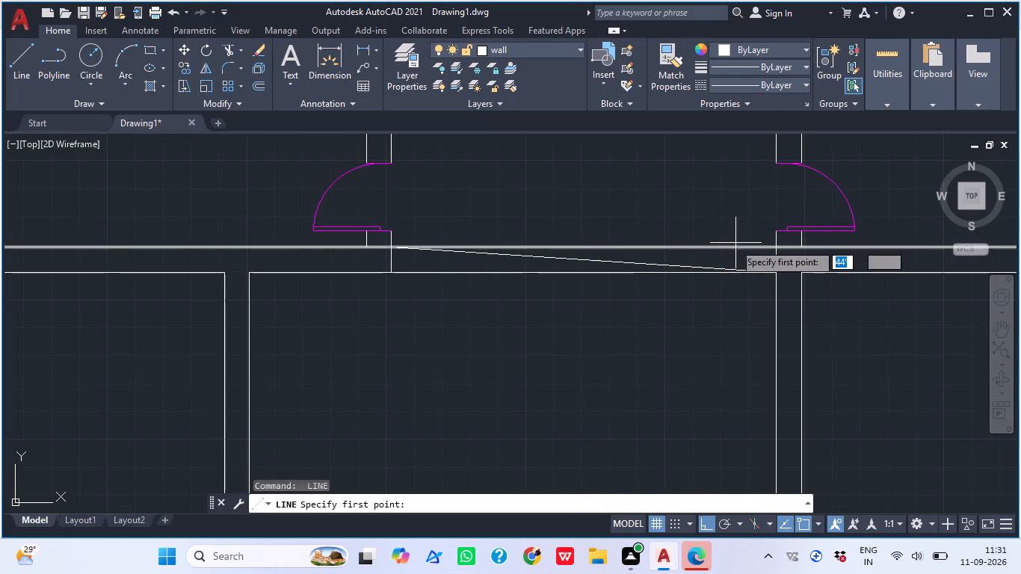
left_click(779, 247)
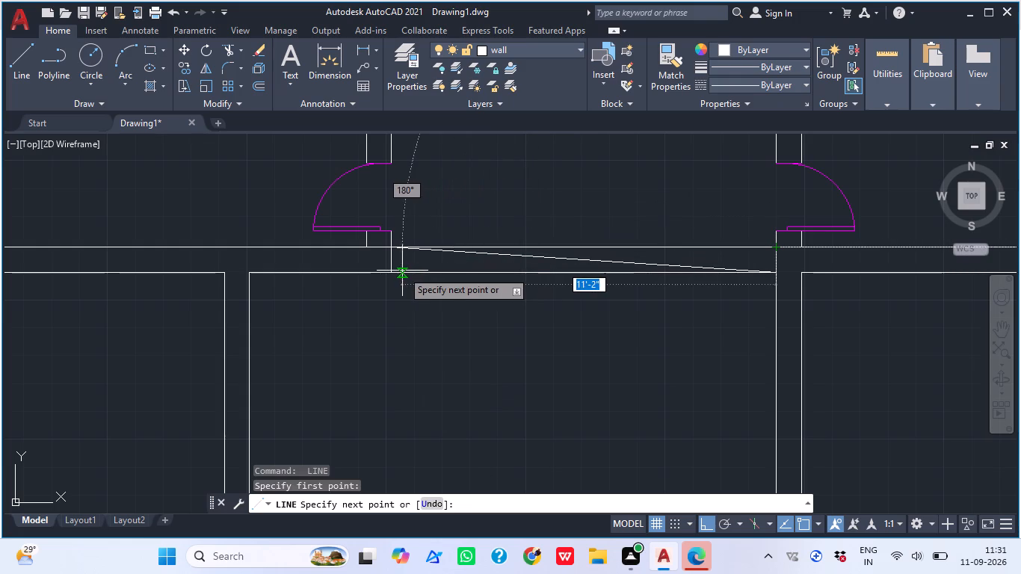
left_click(392, 270)
key("Escape")
Extend both faces of the middle-left room's inner wall down to the horizontal wall below the small corner room.
scroll(602, 238, "down", 2)
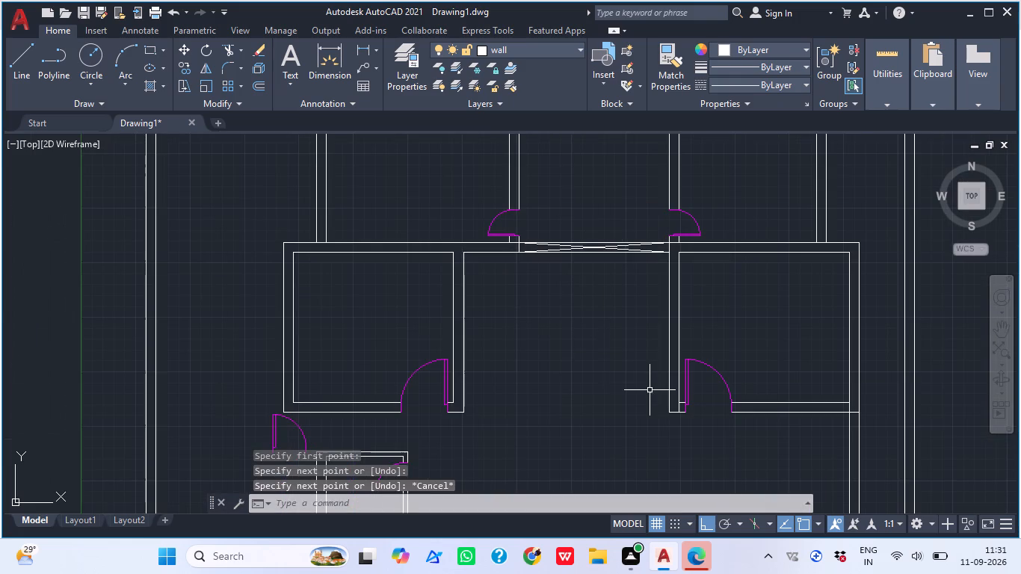
scroll(531, 244, "up", 2)
scroll(605, 254, "up", 2)
middle_click_drag(691, 267, 321, 327)
scroll(323, 323, "down", 2)
scroll(387, 308, "down", 6)
middle_click_drag(426, 333, 477, 349)
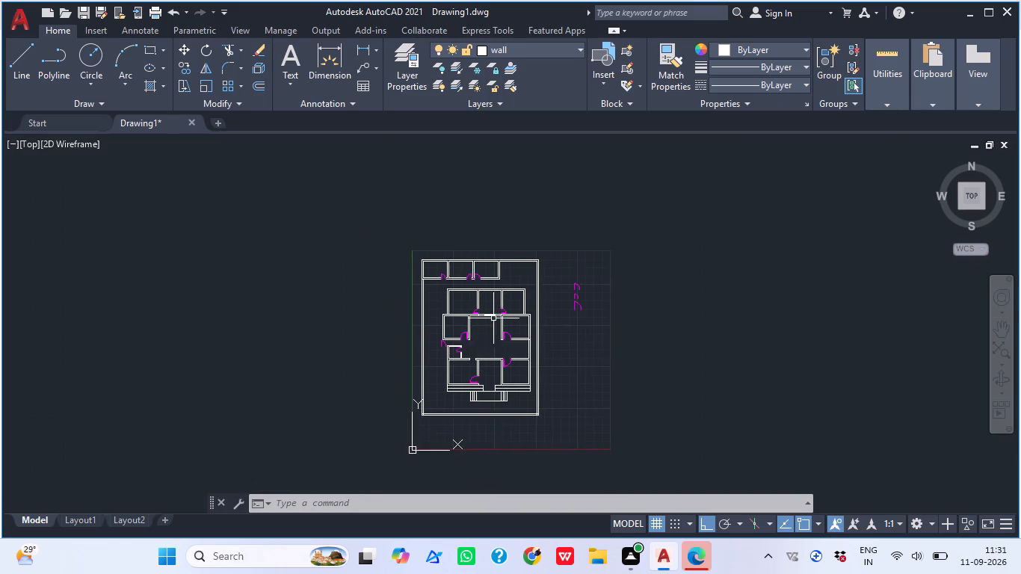
scroll(495, 318, "up", 1)
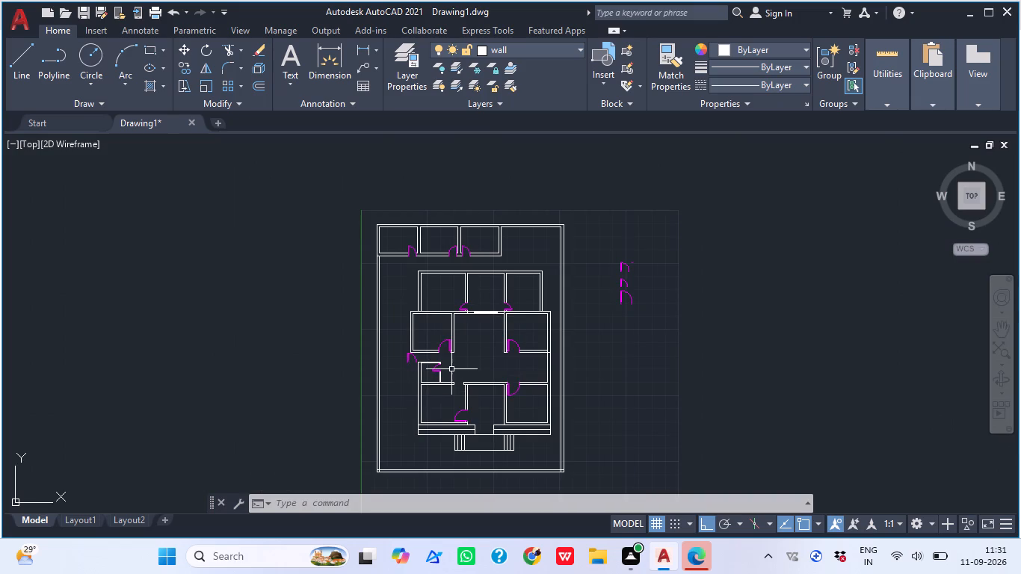
scroll(486, 329, "up", 2)
middle_click_drag(374, 433, 390, 361)
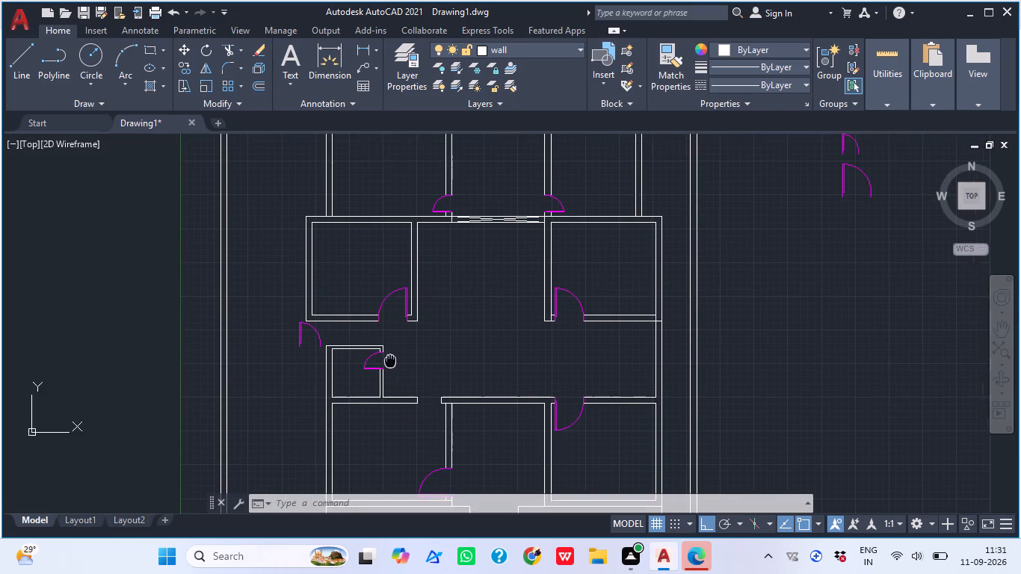
middle_click_drag(390, 361, 392, 361)
key("e")
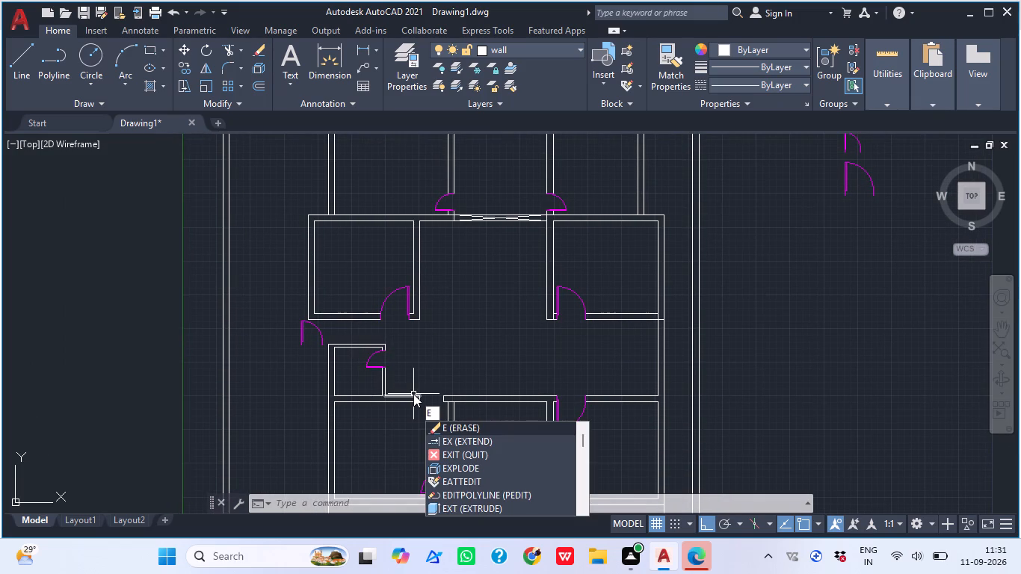
key("x")
key("space")
scroll(433, 326, "up", 2)
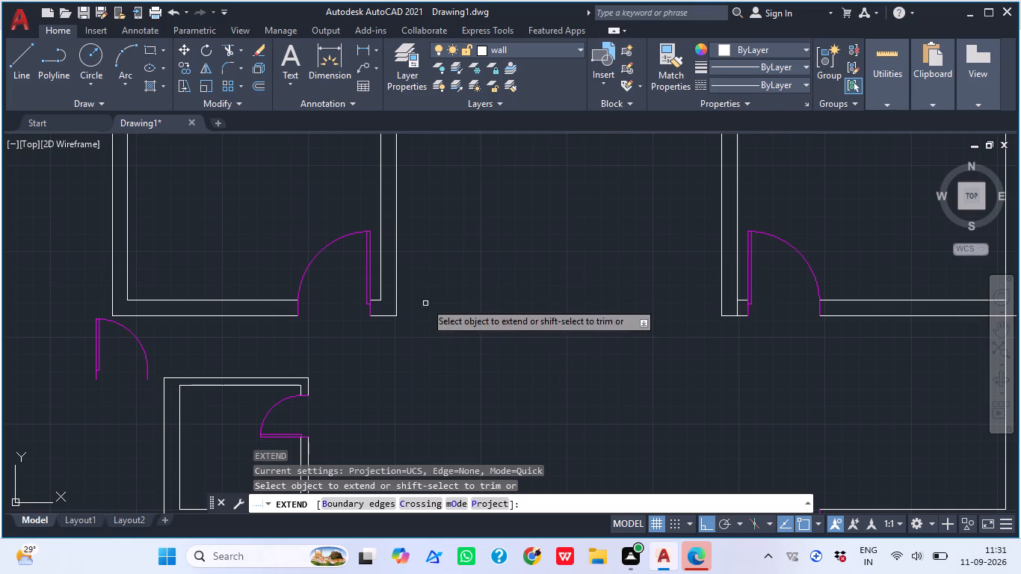
left_click(362, 189)
left_click(424, 252)
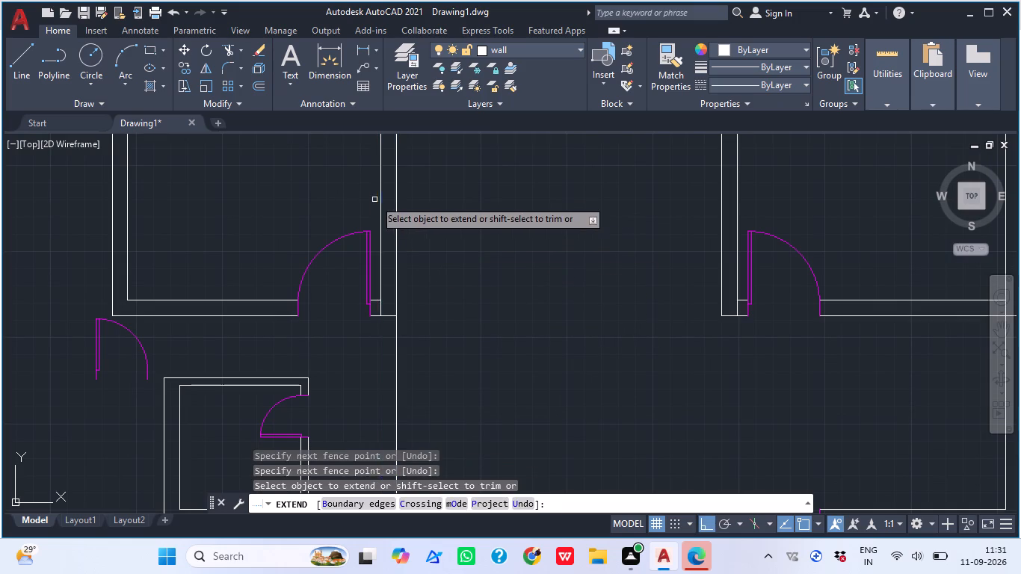
left_click(374, 200)
left_click(385, 206)
scroll(404, 195, "down", 2)
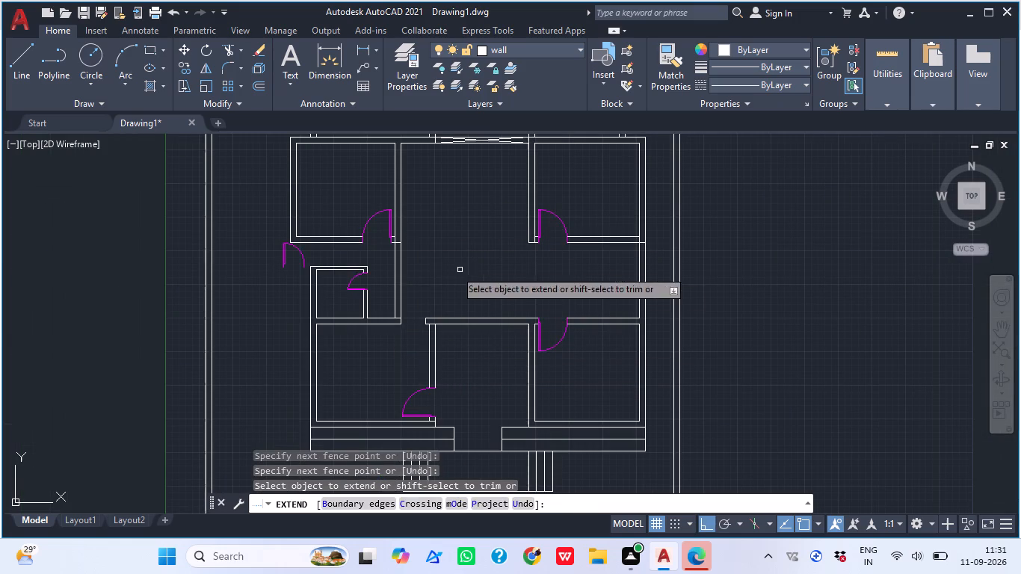
key("Escape")
Draw two crossing diagonals between opposite corners of the newly extended vertical wall strip beside the small corner room.
type("L")
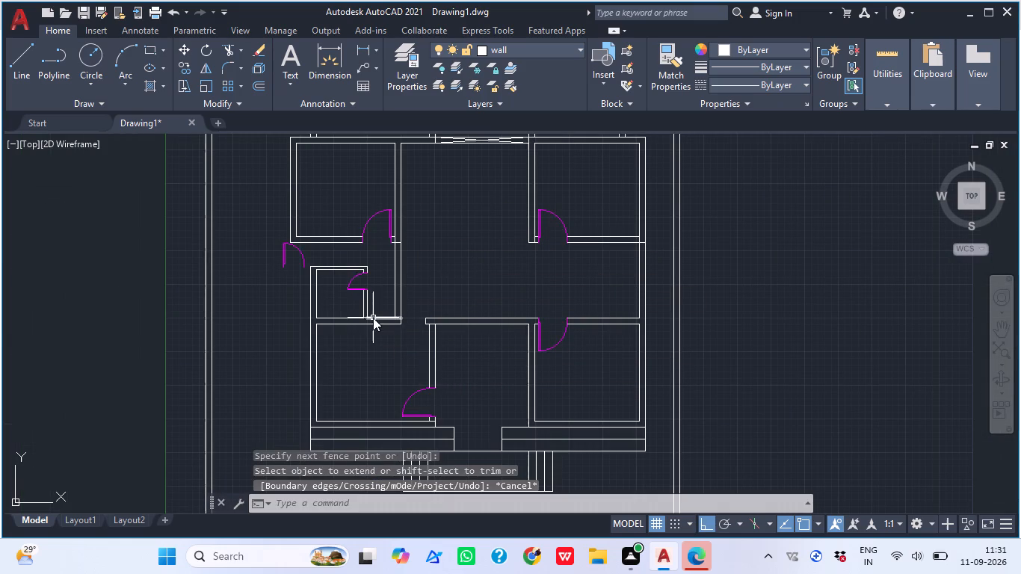
key("space")
scroll(431, 330, "up", 2)
middle_click_drag(360, 274, 382, 366)
scroll(393, 247, "up", 3)
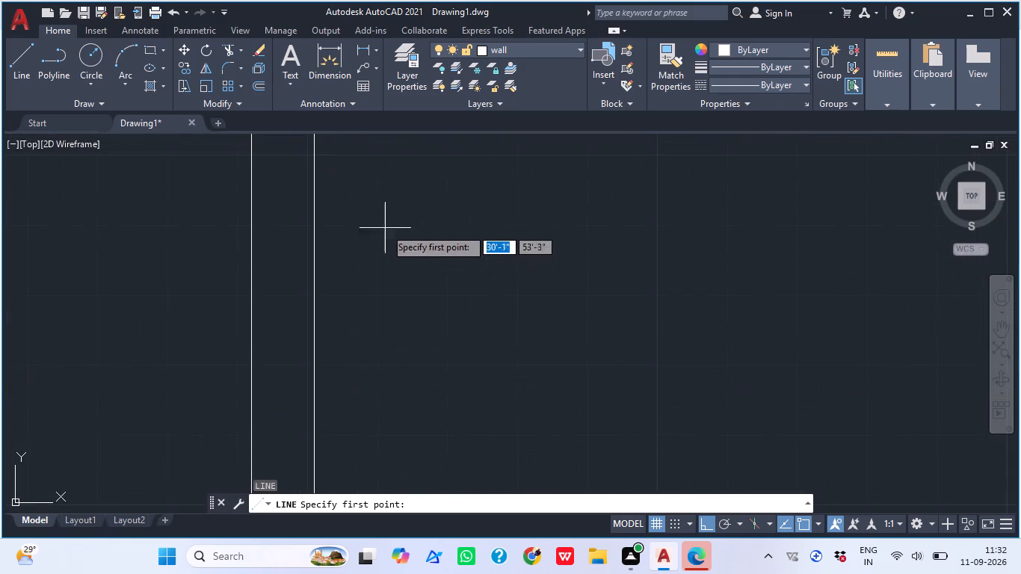
middle_click_drag(315, 217, 312, 286)
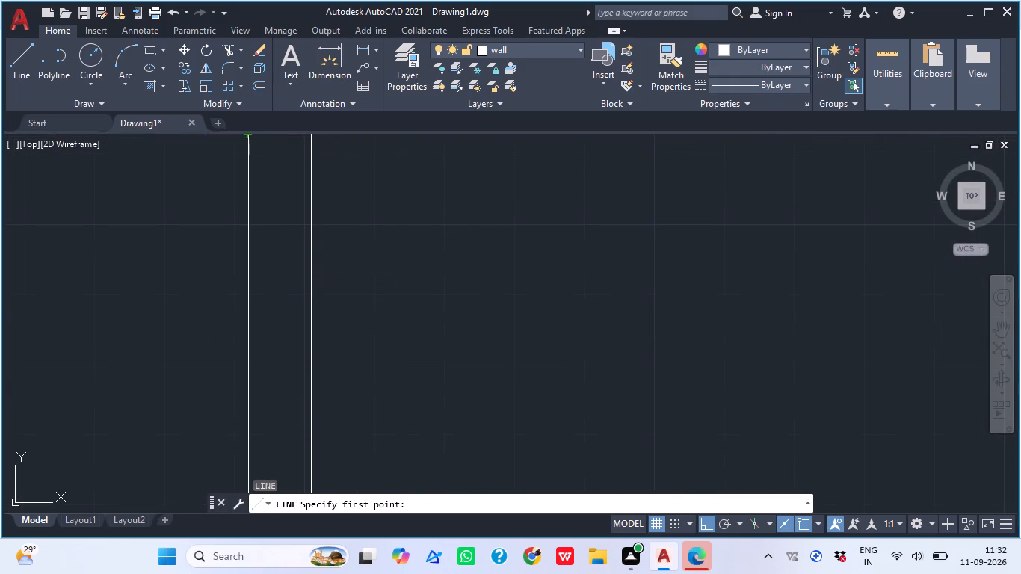
left_click(246, 134)
scroll(246, 134, "down", 5)
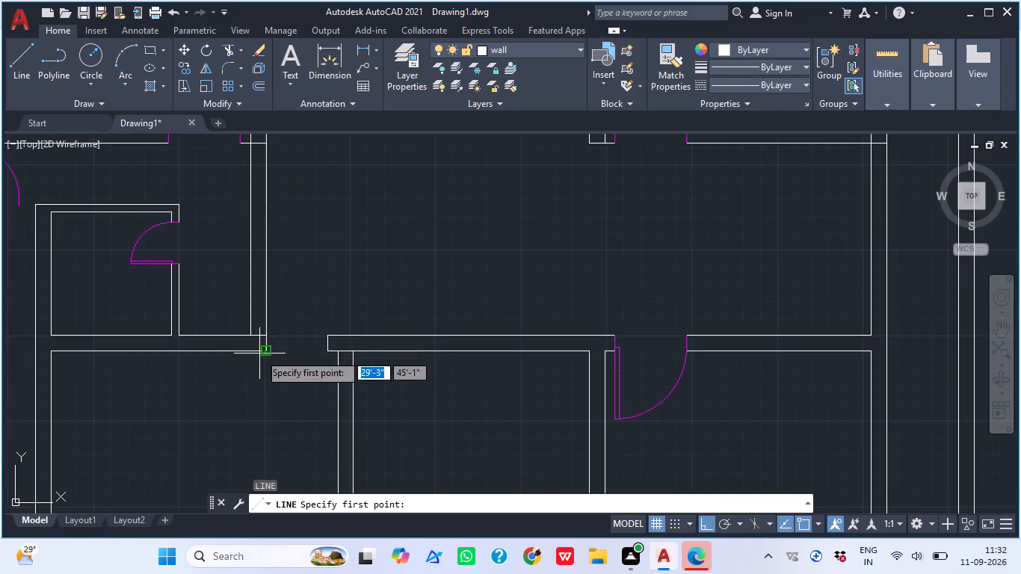
left_click(263, 332)
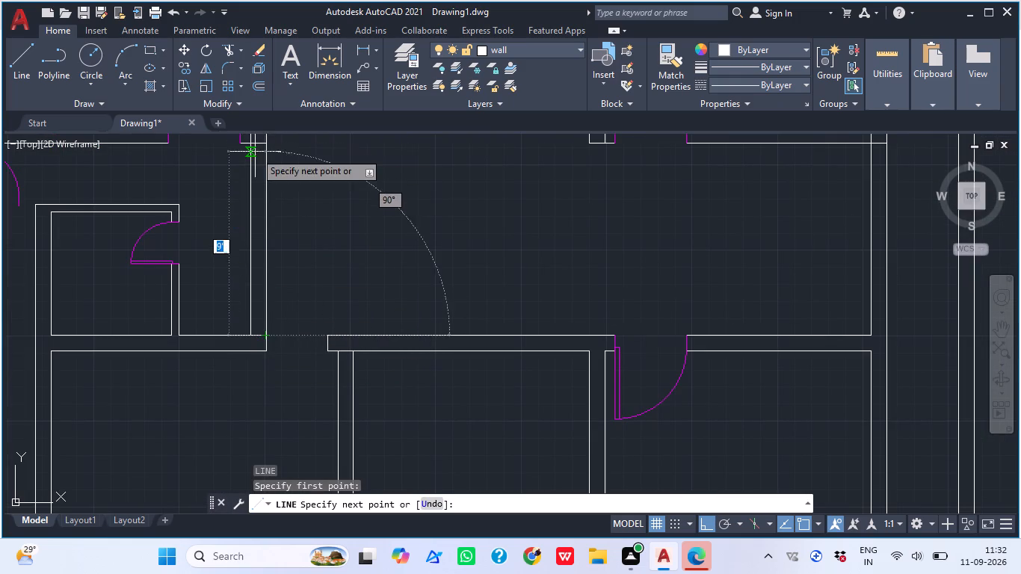
scroll(250, 146, "up", 2)
middle_click_drag(236, 164, 203, 327)
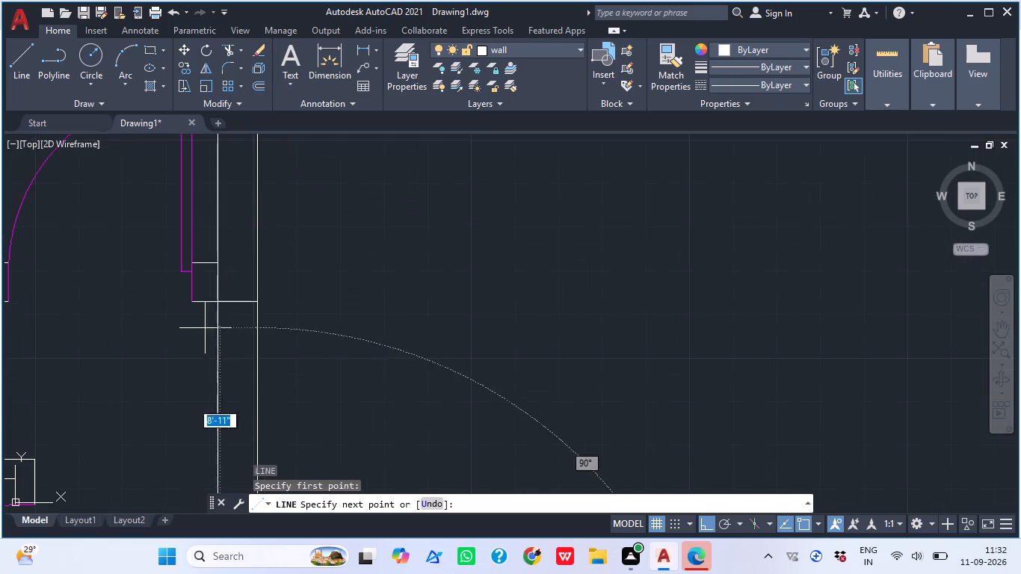
scroll(219, 299, "up", 3)
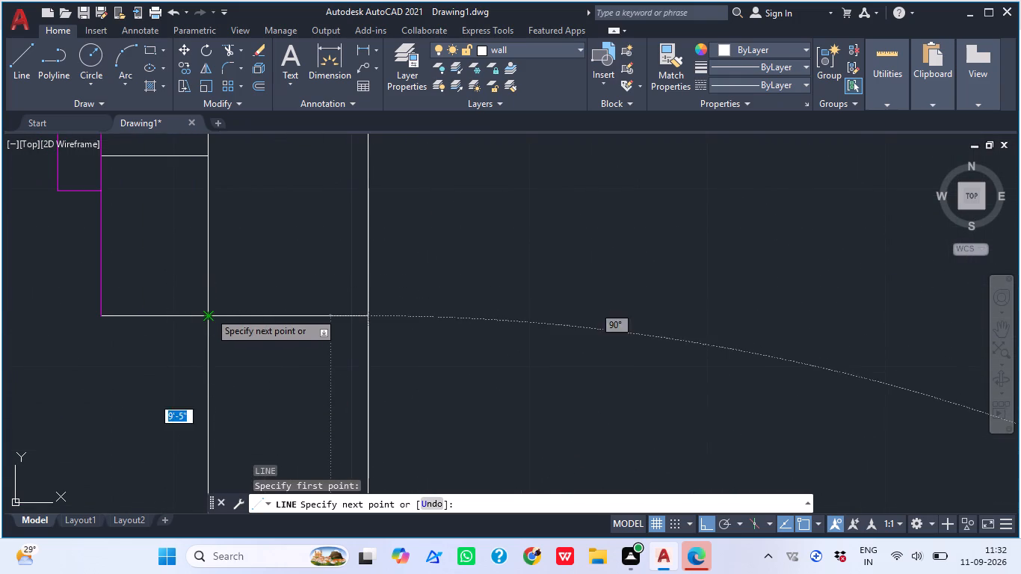
left_click(209, 314)
scroll(260, 282, "down", 4)
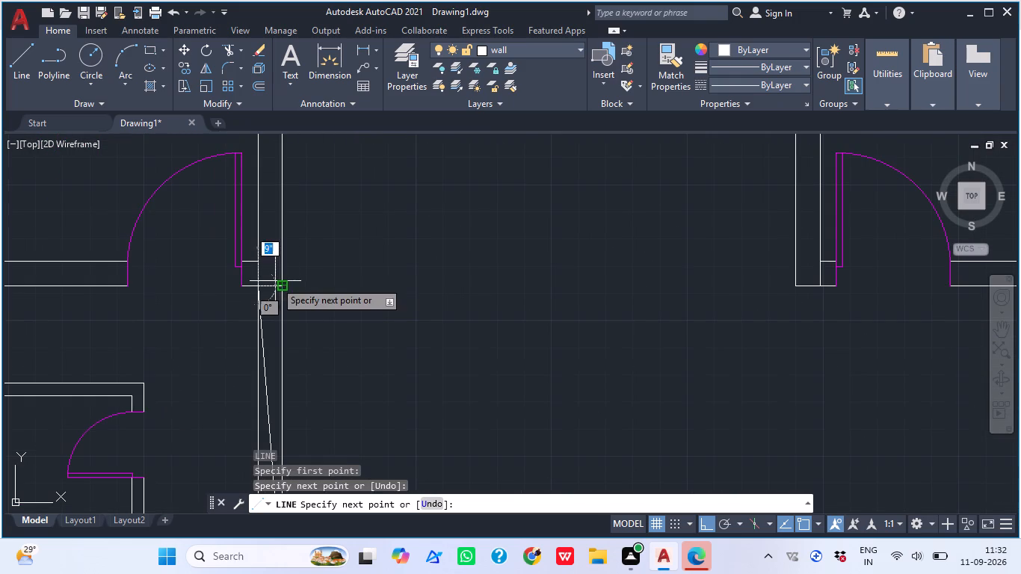
key("Escape")
key("space")
scroll(265, 288, "up", 3)
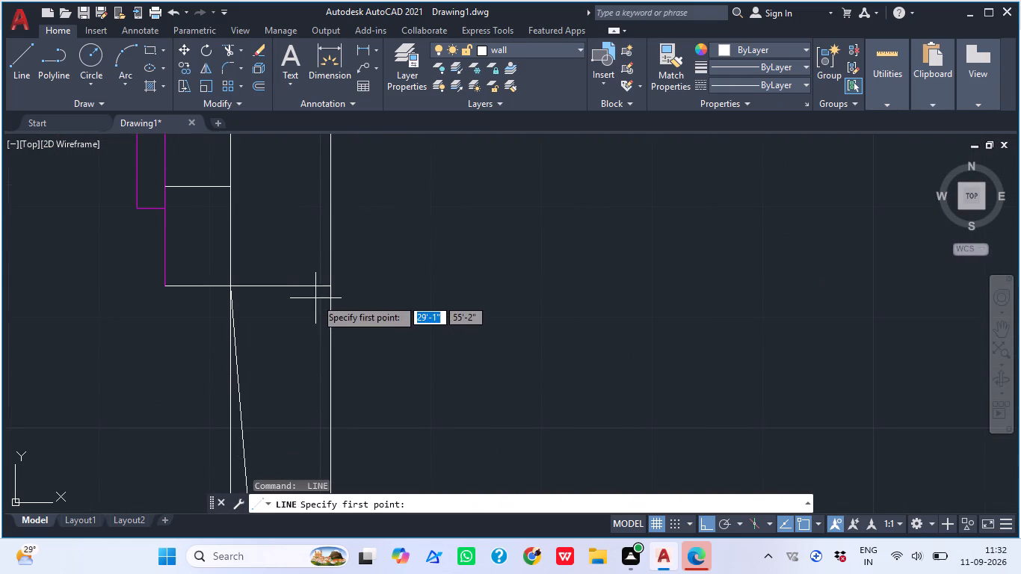
left_click(332, 286)
scroll(449, 248, "down", 5)
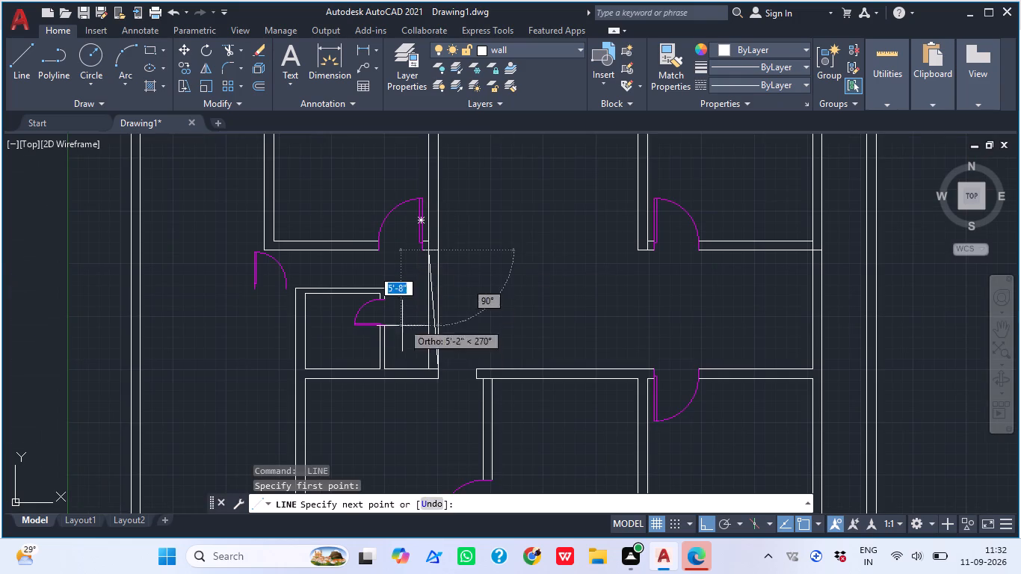
scroll(411, 373, "up", 5)
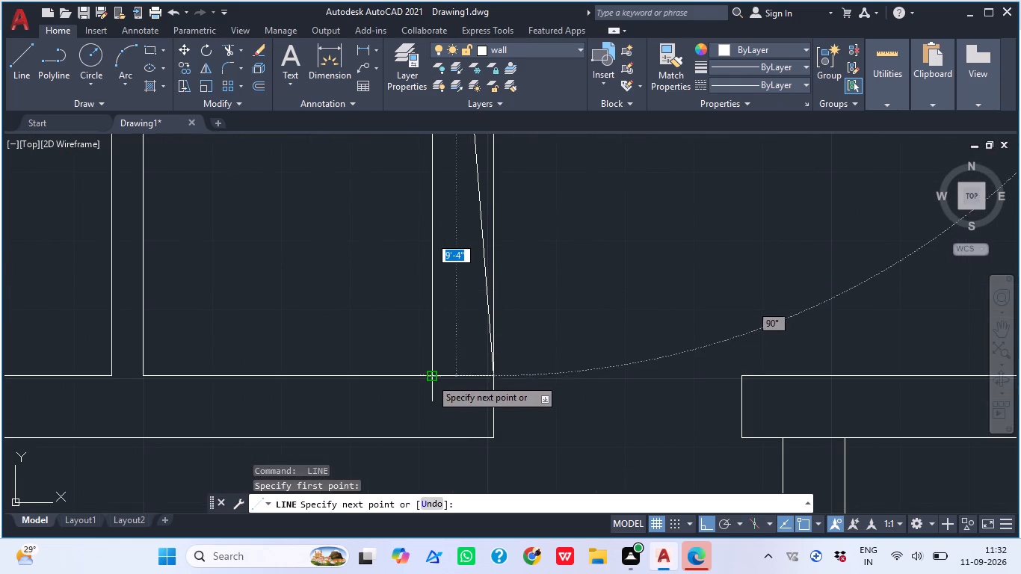
left_click(431, 378)
scroll(428, 375, "down", 4)
key("Escape")
Extend both horizontal wall lines across the gap to the wall end below the crossed vertical strip.
middle_click_drag(496, 333, 338, 333)
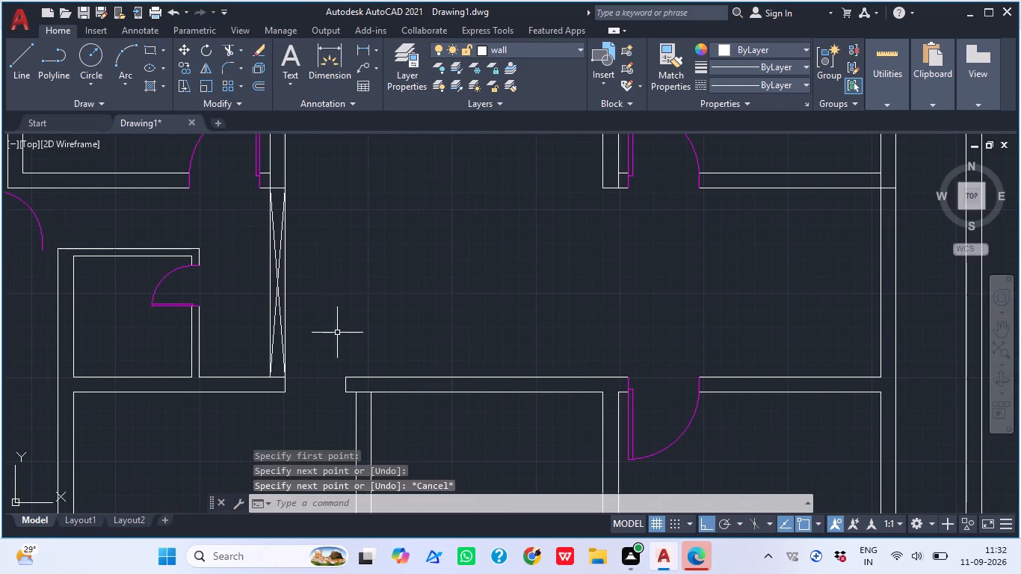
type("EX")
key("space")
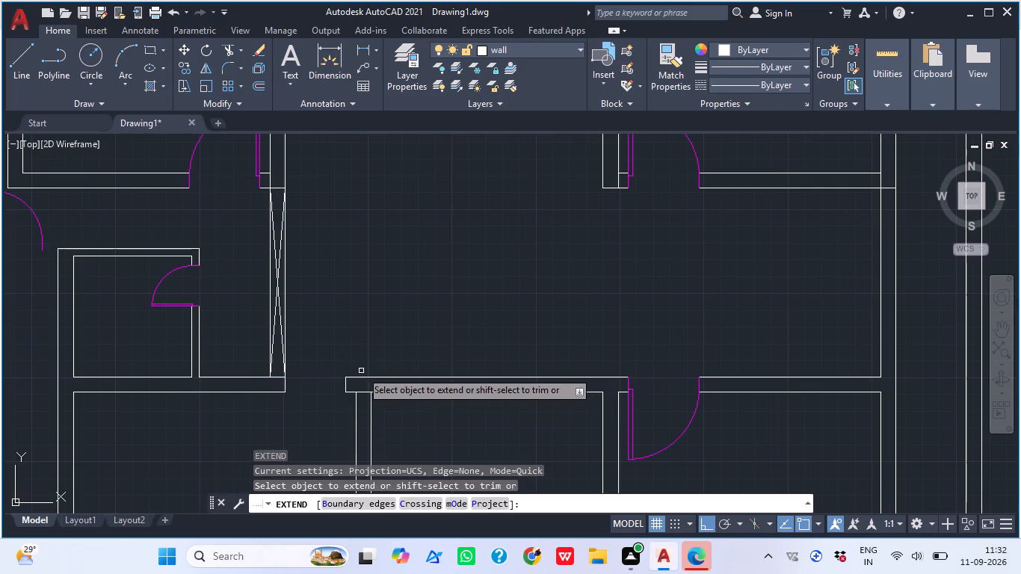
left_click(355, 376)
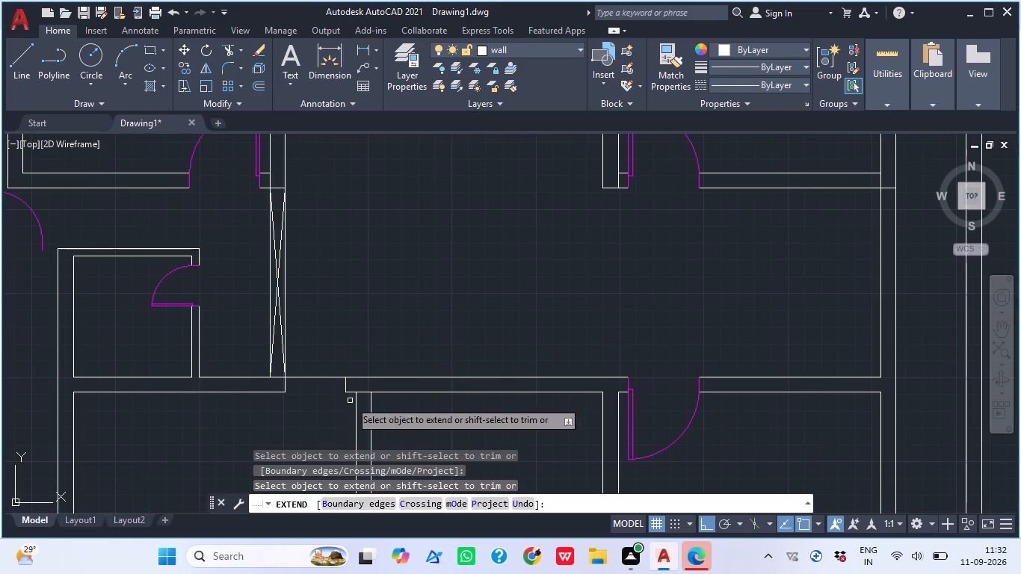
scroll(359, 388, "up", 2)
left_click(333, 407)
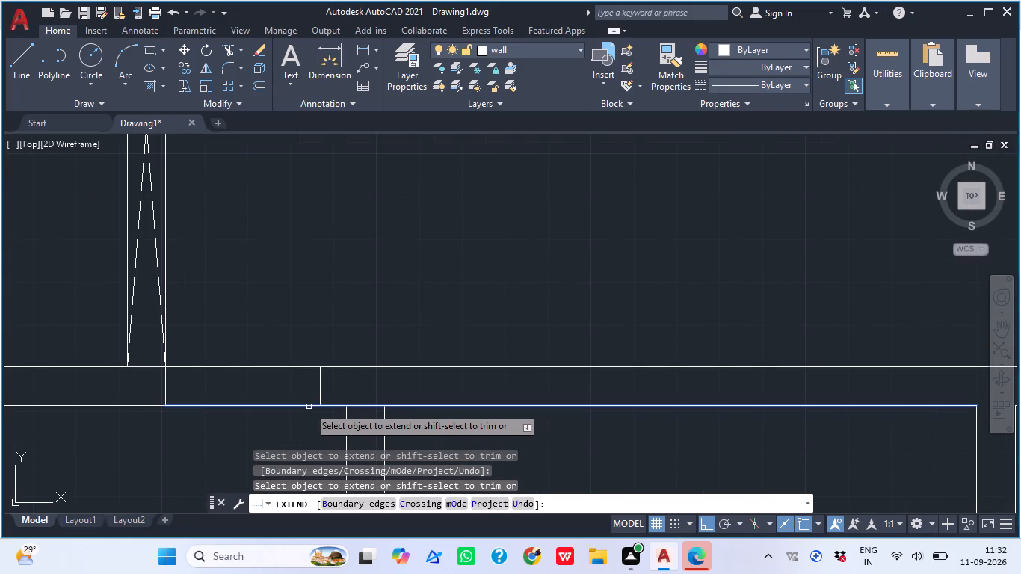
key("Escape")
Draw two crossing diagonals between opposite corners of the bridged gap in the horizontal wall.
type("L")
key("space")
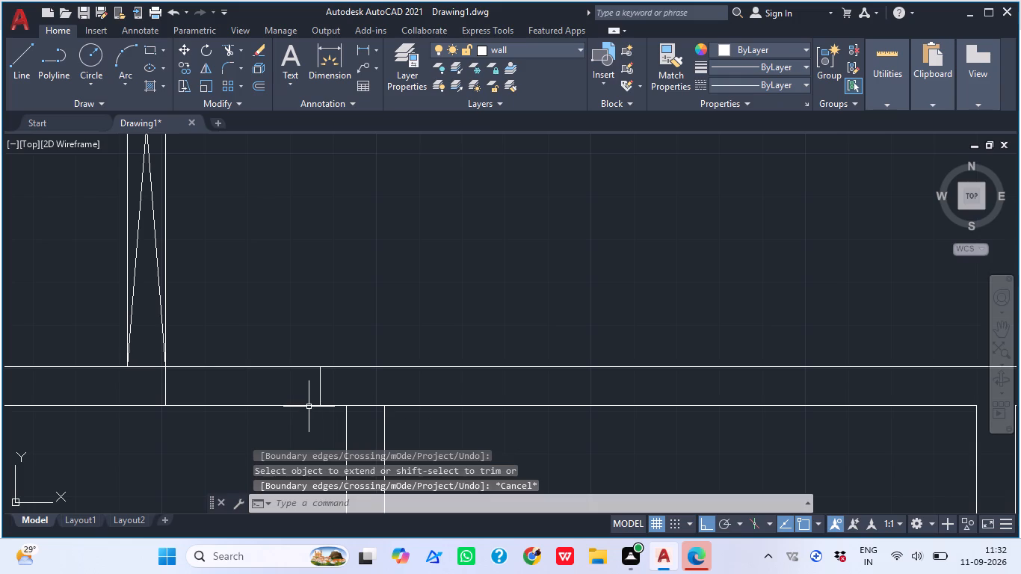
left_click(165, 404)
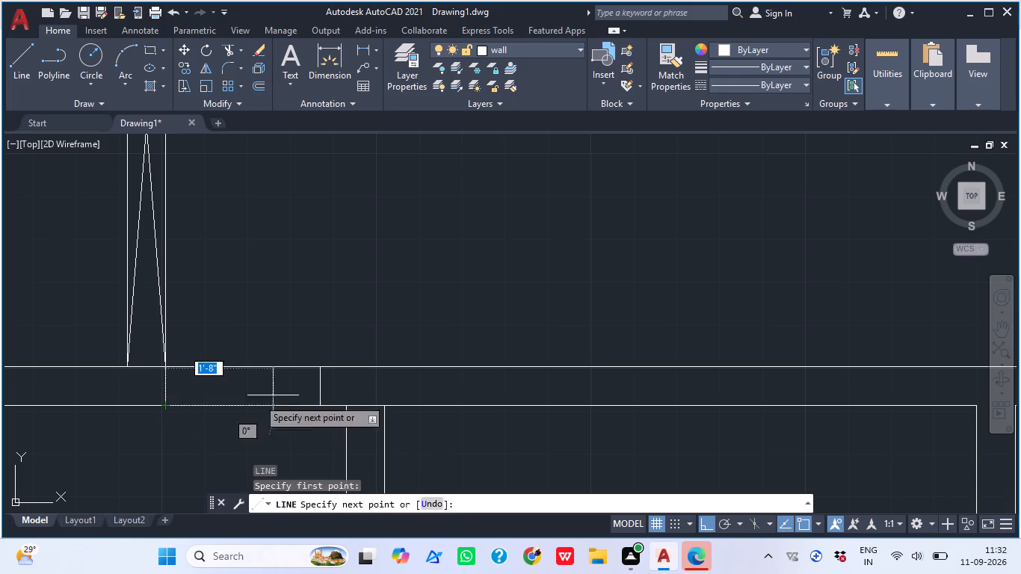
left_click(317, 370)
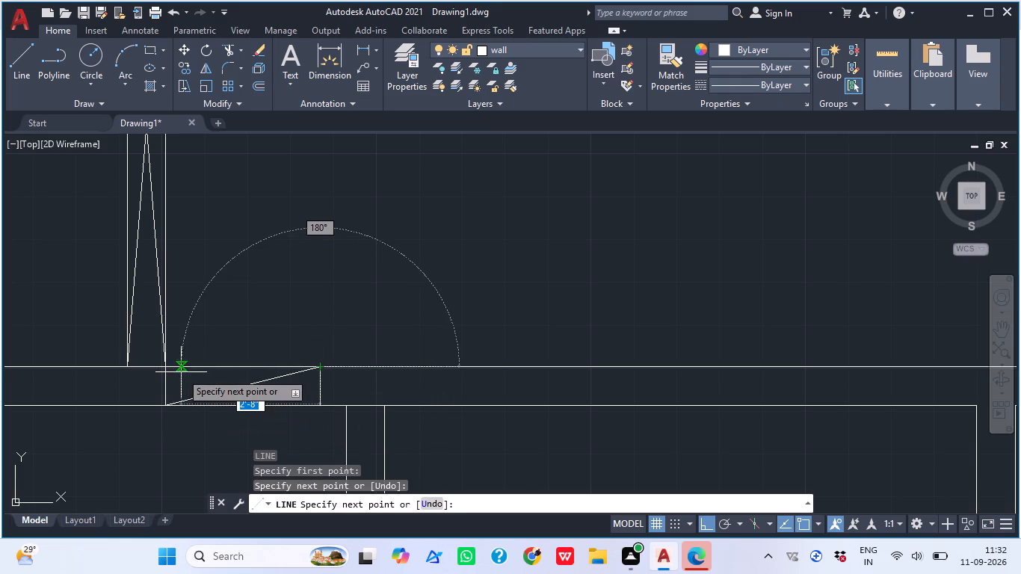
key("Escape")
key("space")
left_click(165, 368)
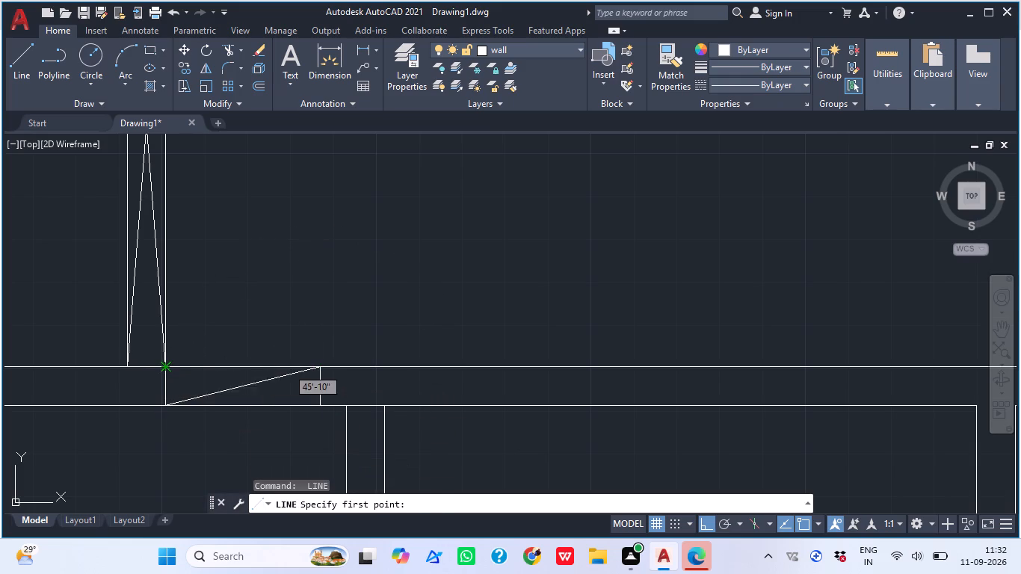
left_click(324, 404)
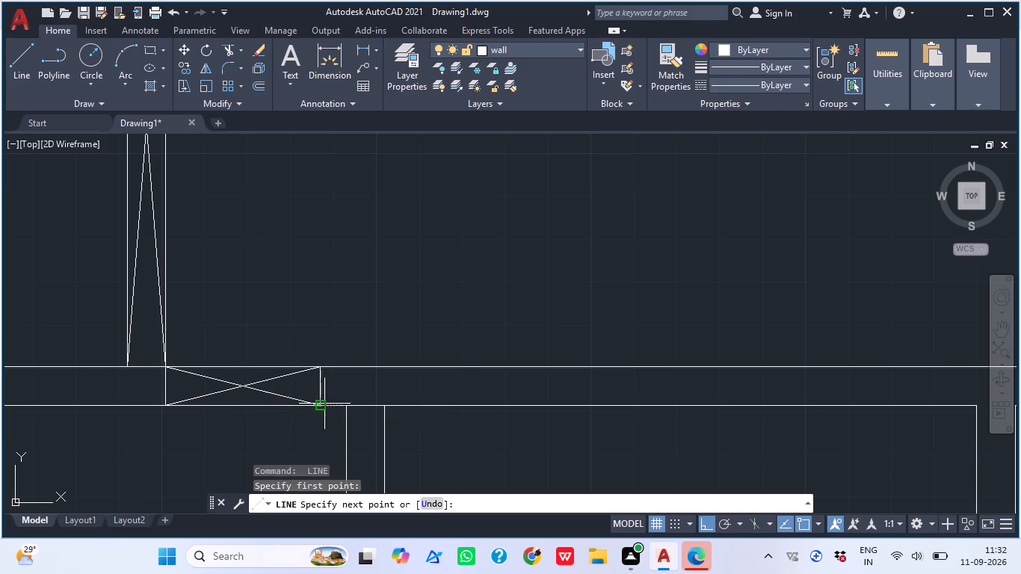
key("Escape")
scroll(365, 321, "down", 1)
scroll(229, 410, "up", 2)
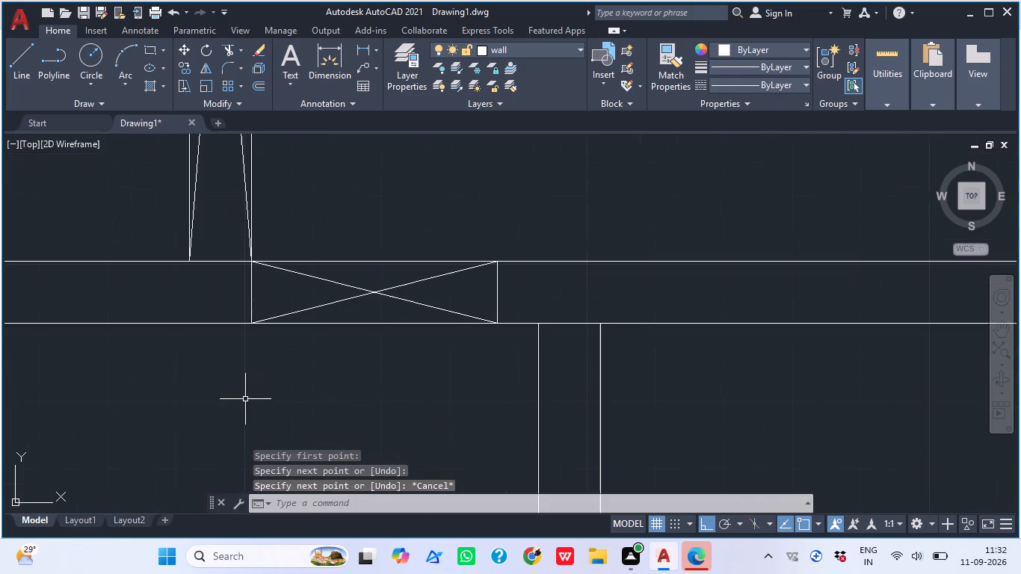
Extend both faces of the central room's right-hand wall down to the horizontal wall beside the lower-right door.
middle_click_drag(347, 357, 253, 428)
scroll(303, 395, "up", 3)
scroll(294, 232, "up", 3)
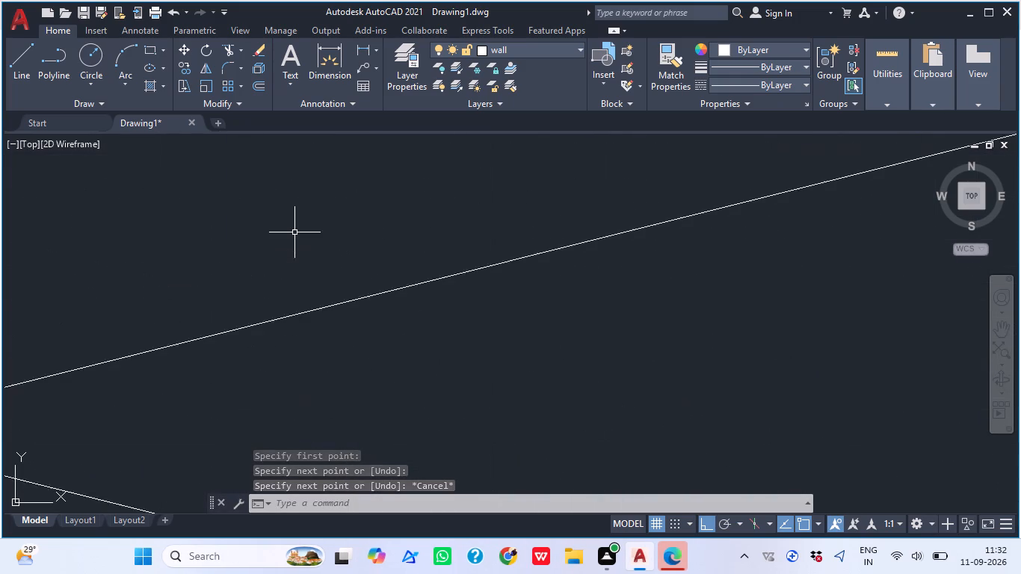
scroll(294, 232, "up", 1)
scroll(296, 232, "down", 7)
middle_click_drag(392, 573, 406, 573)
middle_click_drag(259, 287, 390, 570)
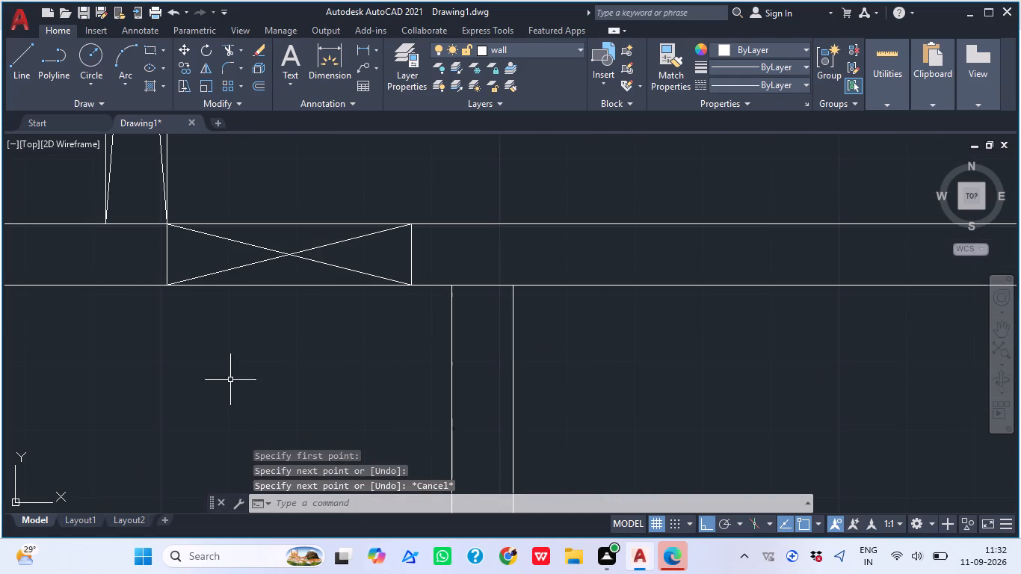
middle_click_drag(191, 208, 324, 508)
scroll(257, 271, "up", 5)
scroll(311, 220, "down", 9)
middle_click_drag(434, 223, 273, 372)
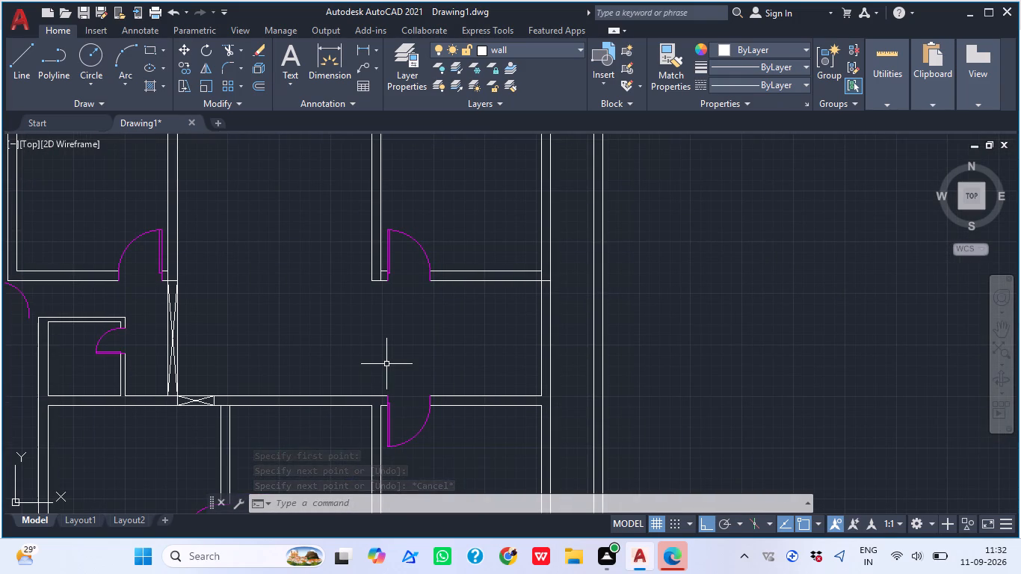
key("e")
type("X")
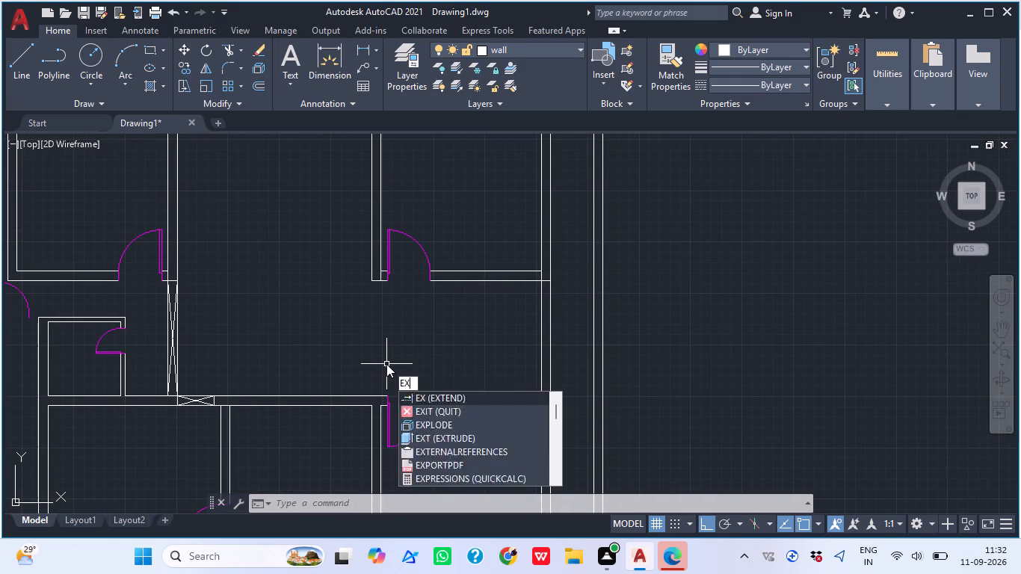
key("space")
left_click(360, 203)
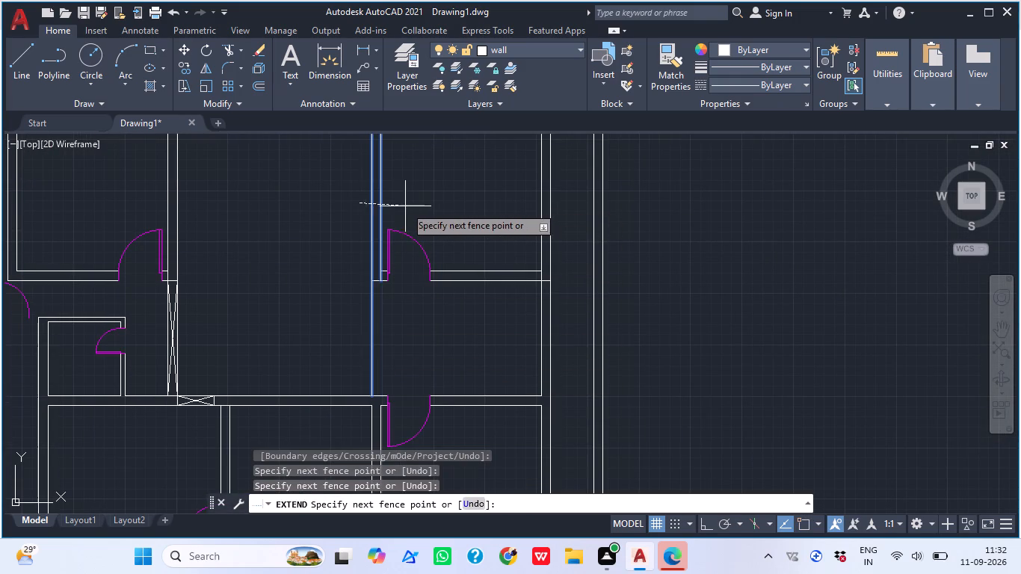
left_click(411, 212)
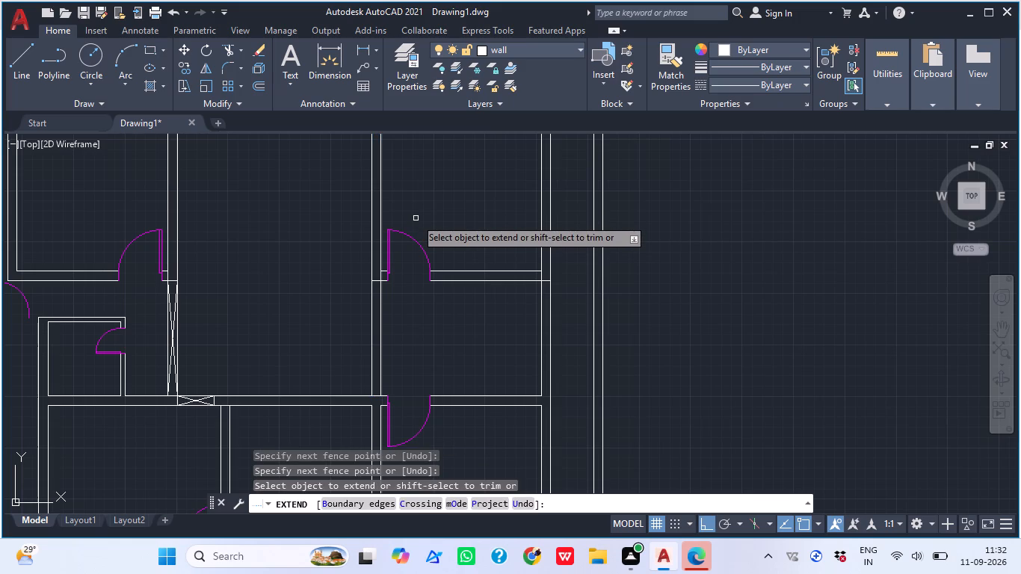
key("Escape")
Draw a diagonal, with Ortho off, from the upper-right to the lower-left corner of the newly extended right-hand wall strip.
type("L")
key("space")
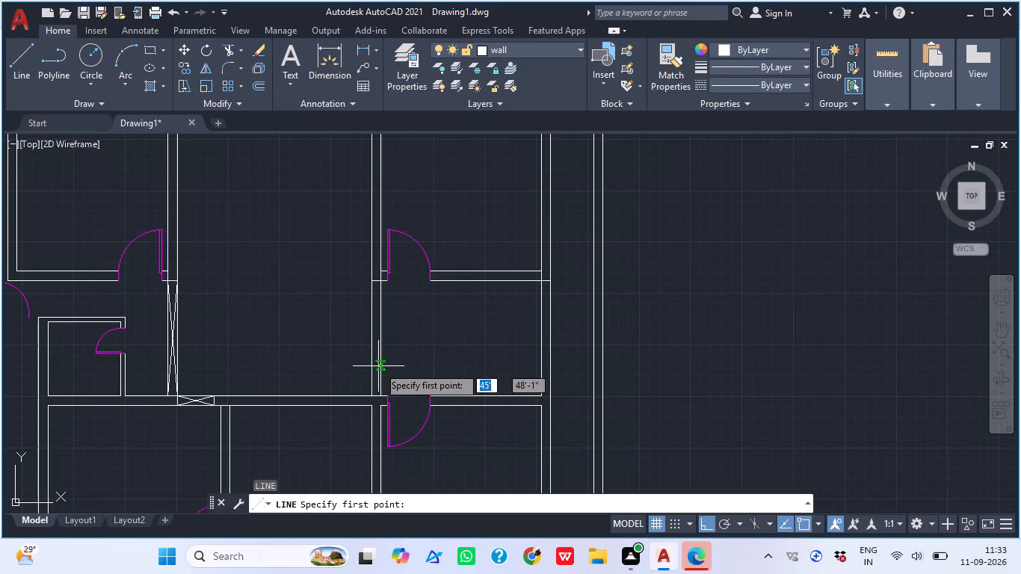
scroll(380, 365, "up", 3)
middle_click_drag(386, 250, 327, 313)
middle_click_drag(313, 254, 290, 411)
scroll(290, 411, "up", 1)
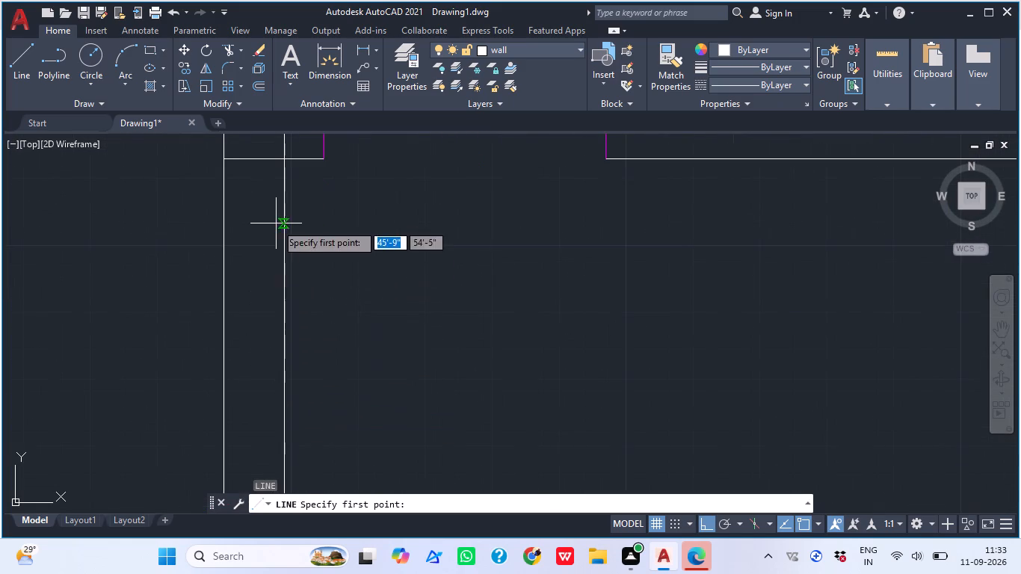
middle_click(279, 225)
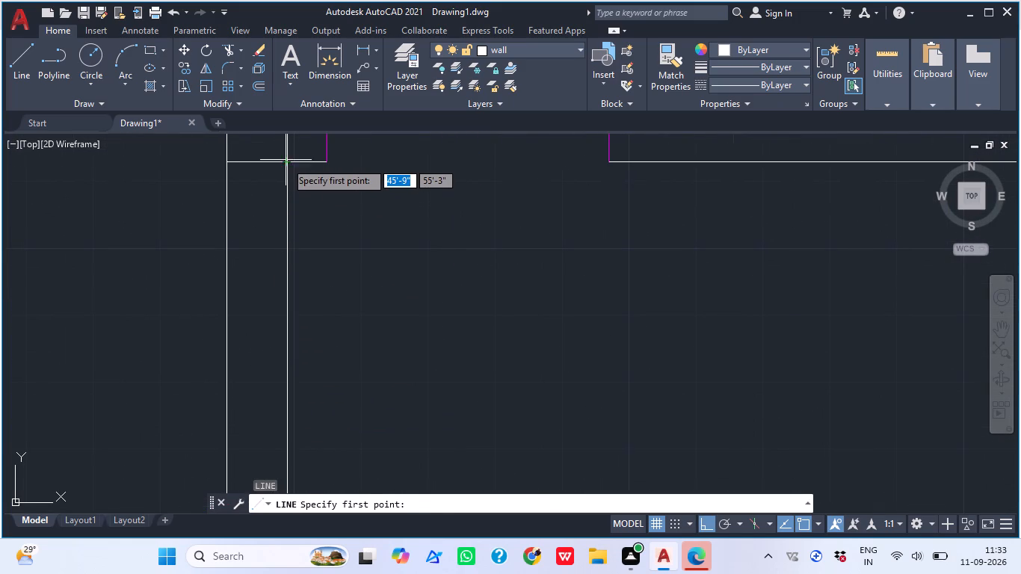
left_click(286, 161)
scroll(250, 314, "down", 2)
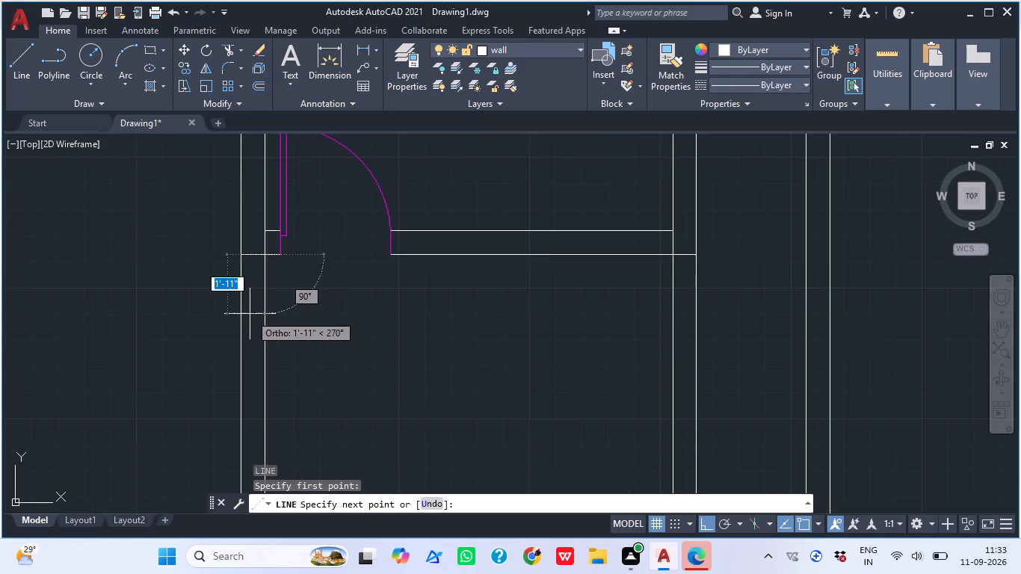
left_click(707, 524)
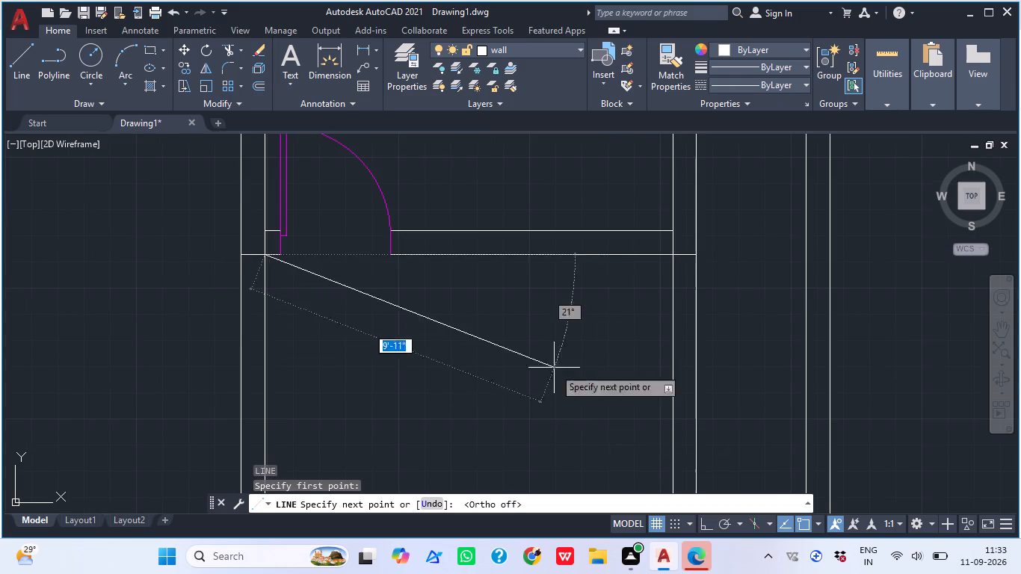
scroll(246, 345, "up", 3)
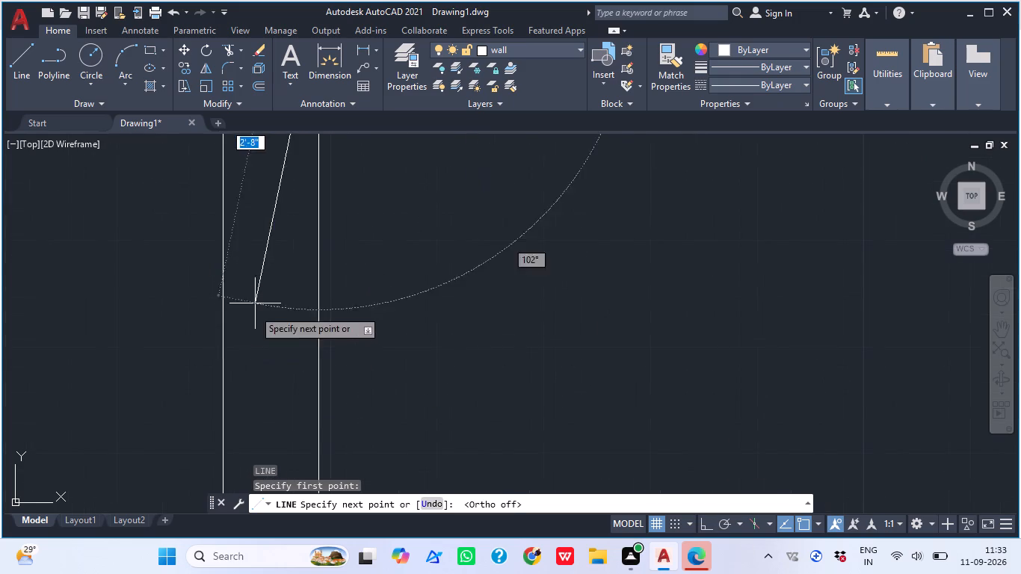
scroll(303, 284, "down", 3)
middle_click_drag(318, 396, 330, 190)
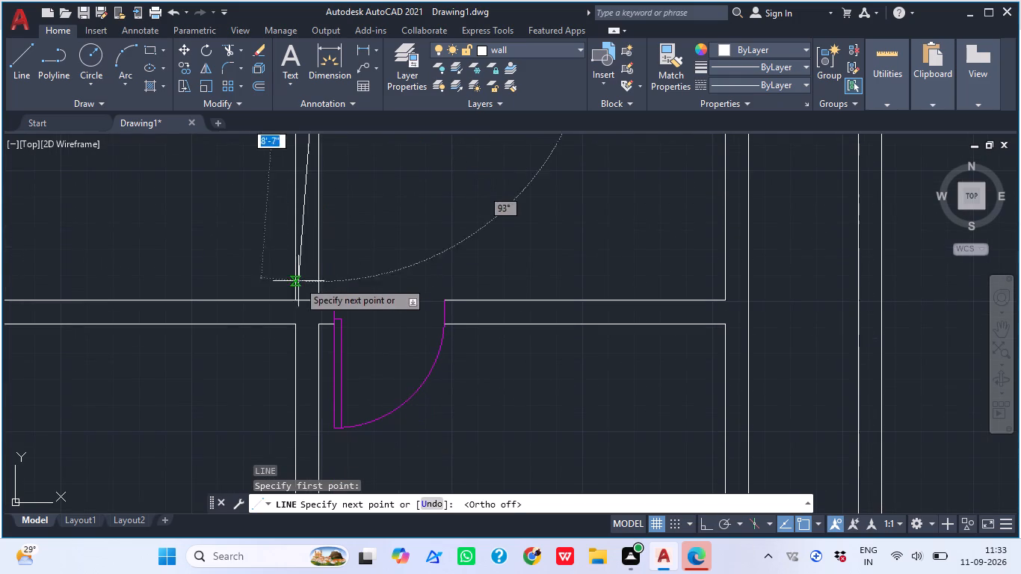
scroll(294, 302, "up", 7)
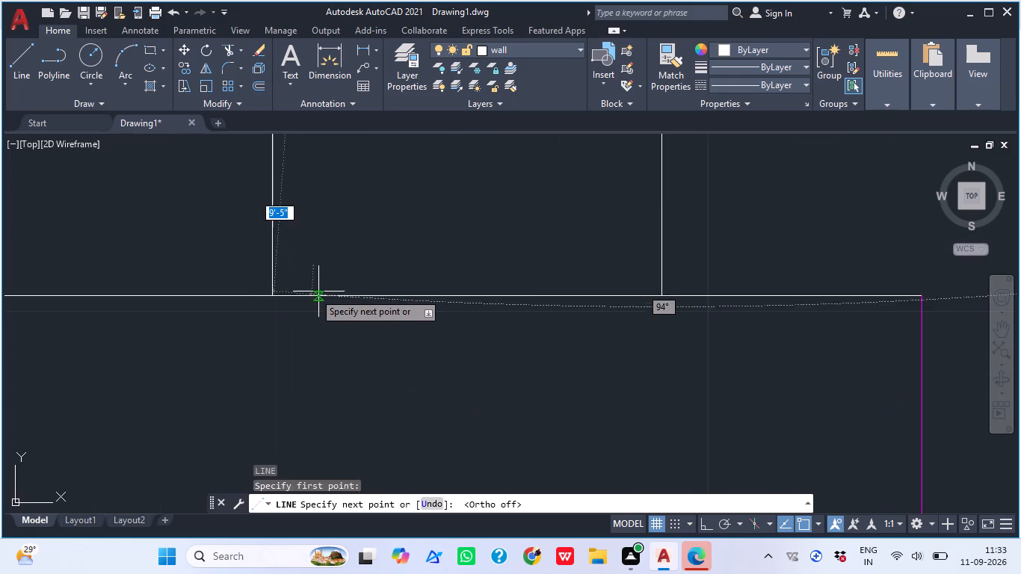
left_click(269, 293)
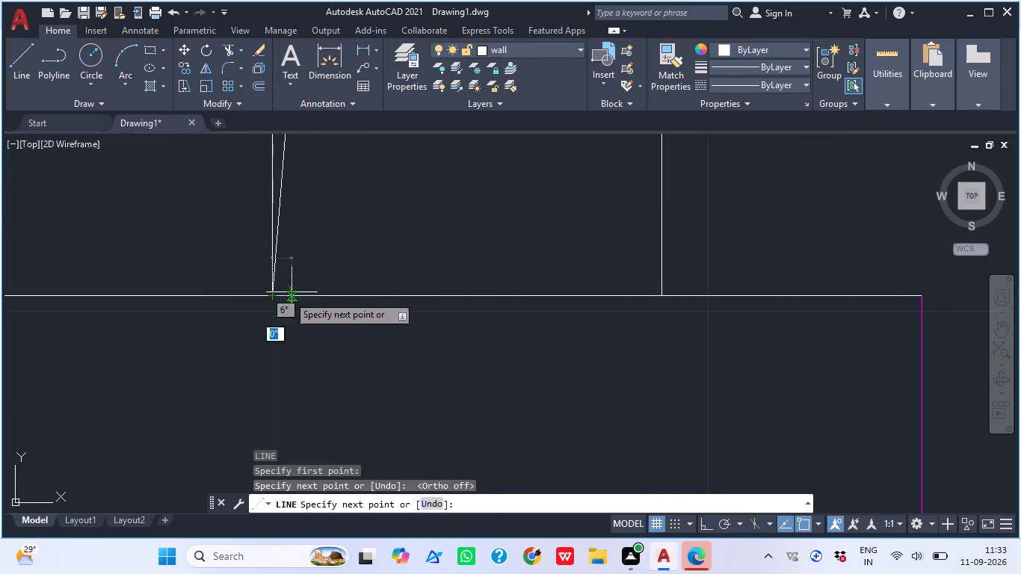
scroll(306, 284, "down", 3)
key("Escape")
Draw the crossing diagonal from the lower-right to the upper-left corner of the same vertical wall strip.
key("space")
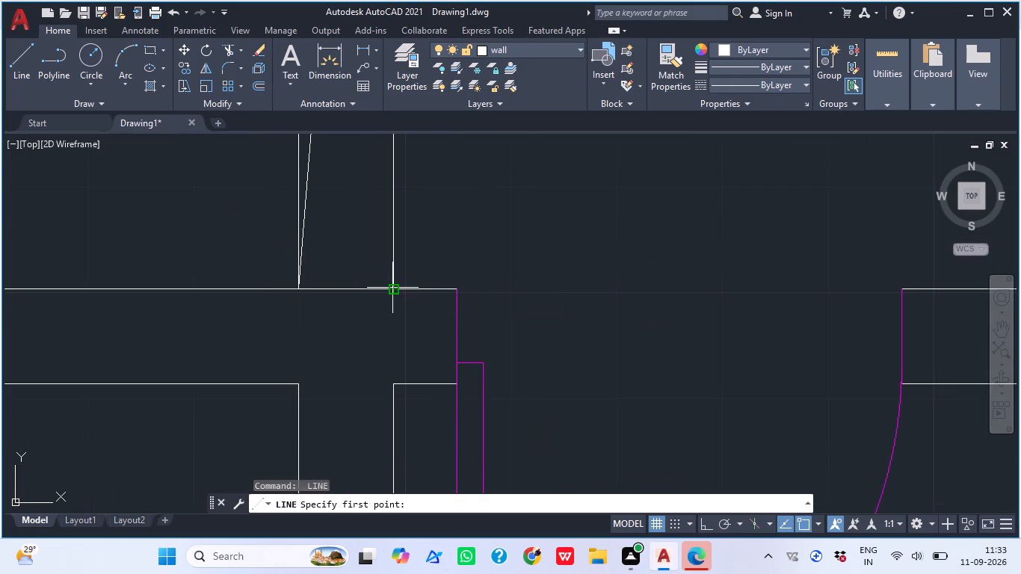
left_click(392, 291)
scroll(395, 303, "down", 4)
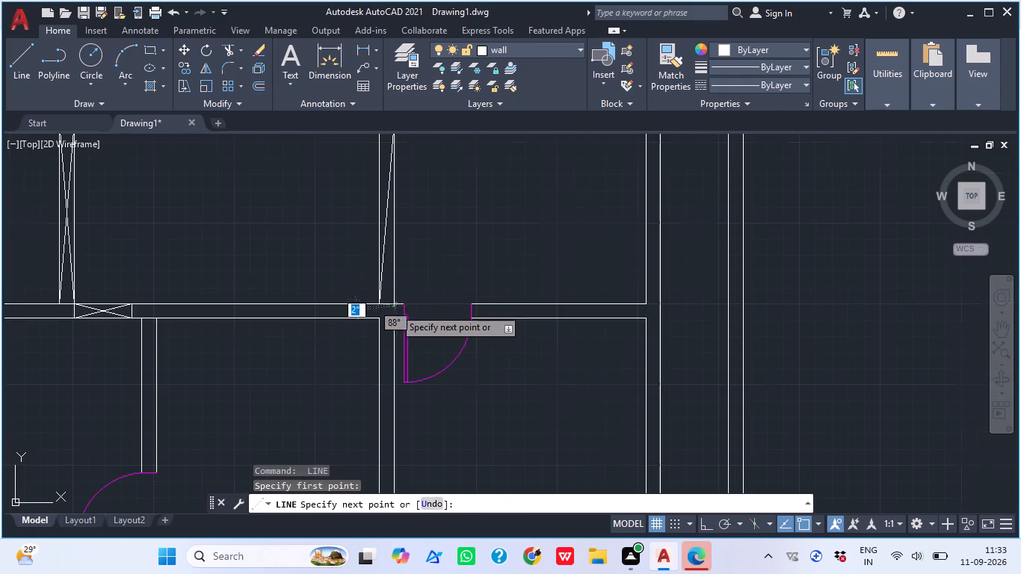
middle_click_drag(388, 225, 336, 520)
scroll(348, 432, "up", 4)
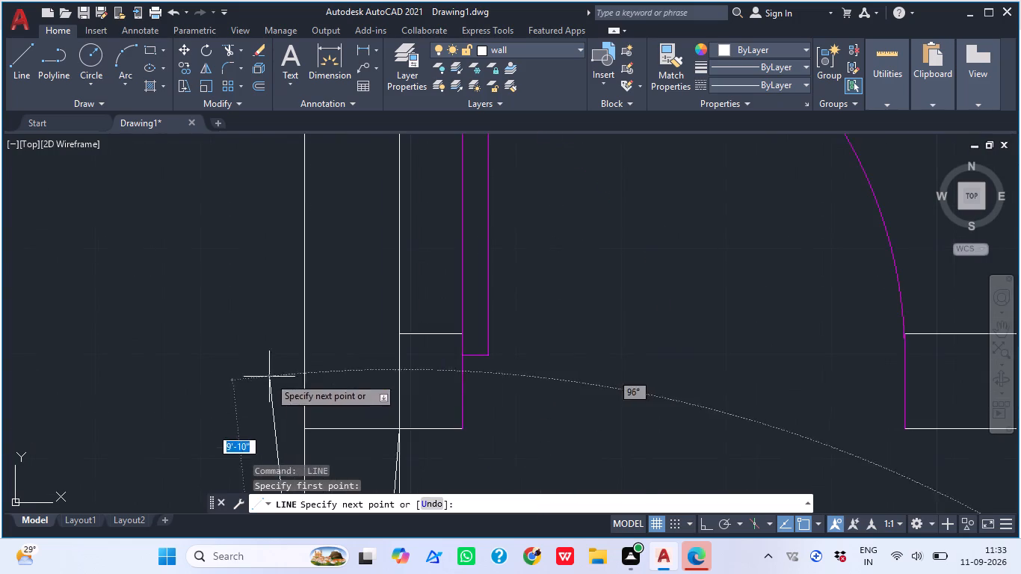
scroll(318, 421, "up", 3)
scroll(300, 376, "down", 1)
middle_click_drag(300, 376, 331, 247)
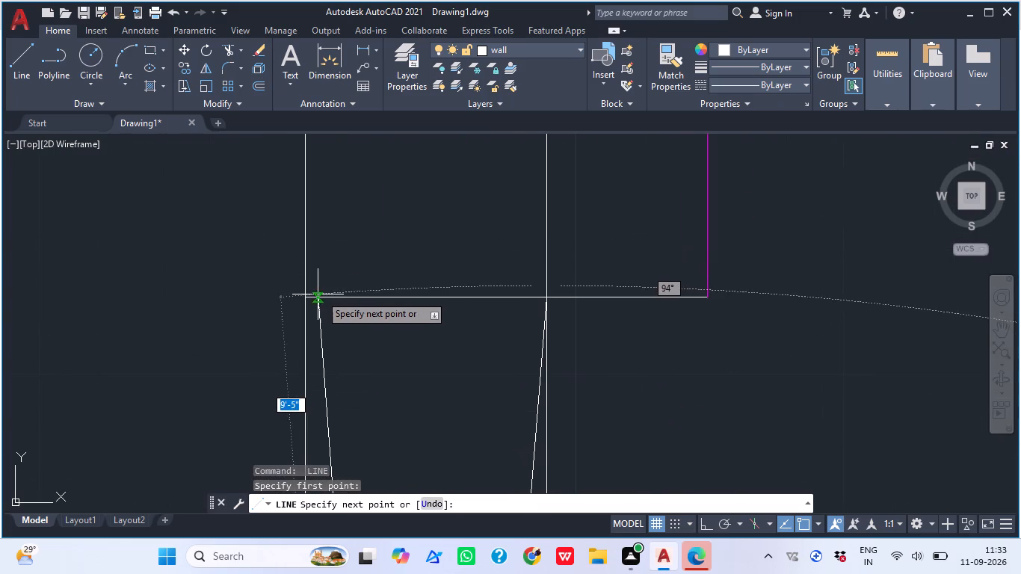
left_click(304, 297)
scroll(446, 330, "down", 2)
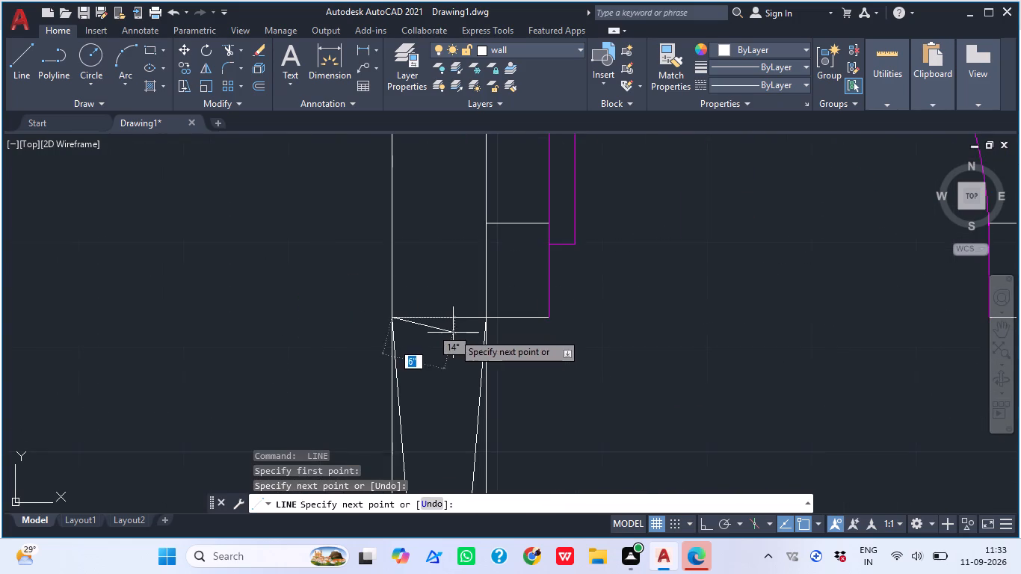
key("Escape")
Examine the whole floor plan, checking the crossed passages around the central room and the door openings.
scroll(427, 187, "down", 4)
middle_click_drag(504, 280, 391, 339)
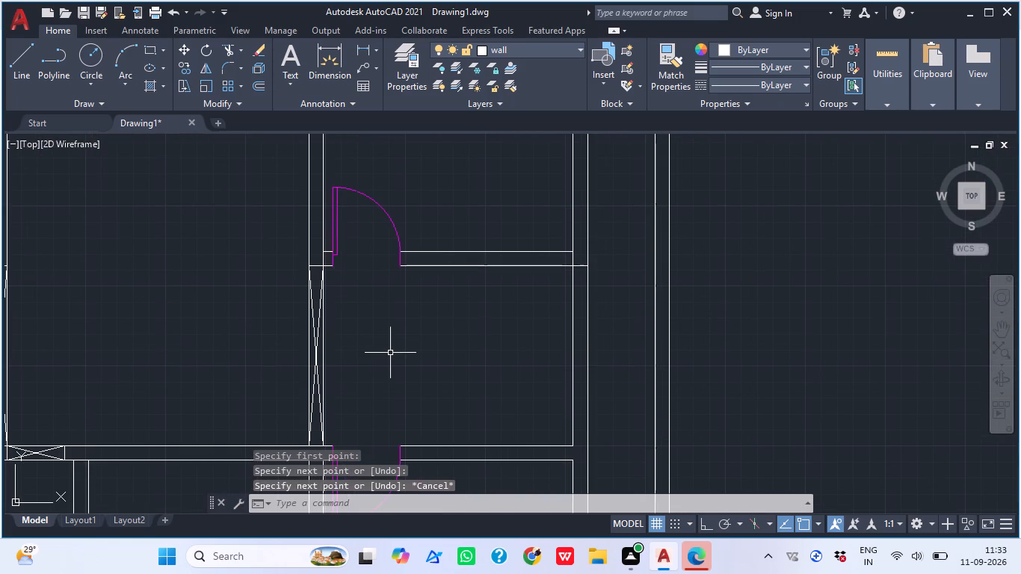
scroll(425, 333, "down", 3)
middle_click_drag(381, 365, 425, 348)
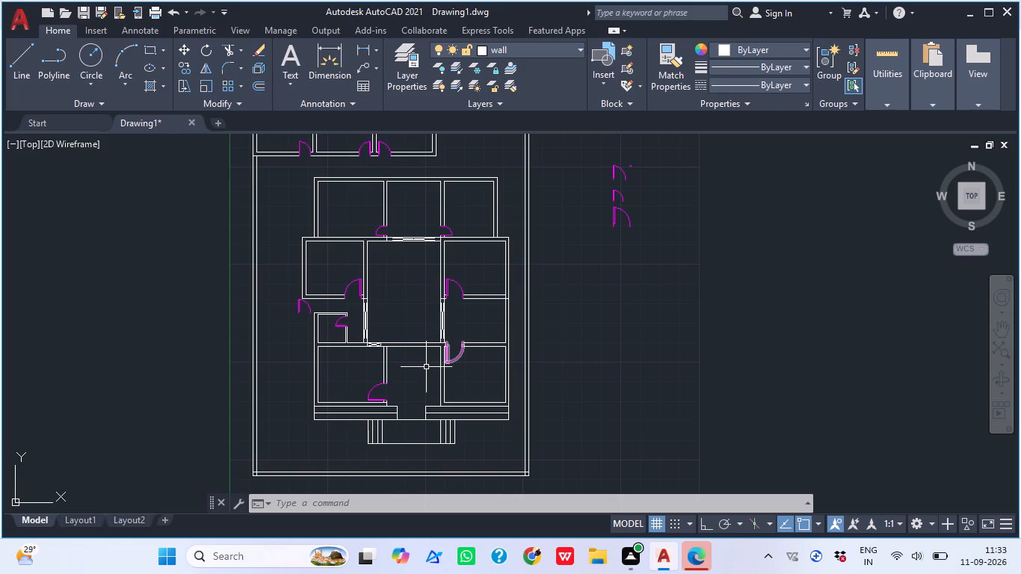
scroll(392, 312, "up", 1)
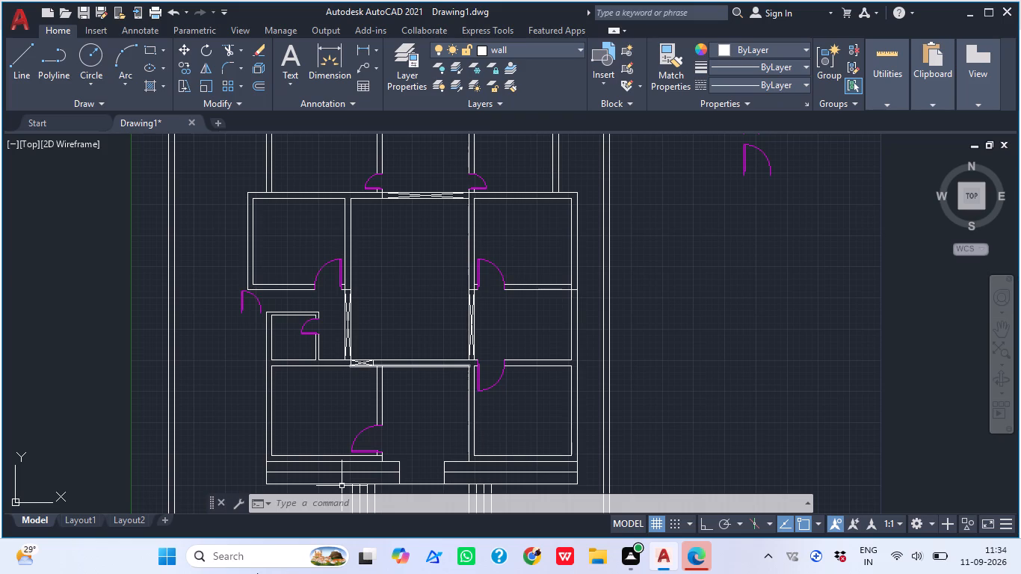
scroll(399, 328, "up", 3)
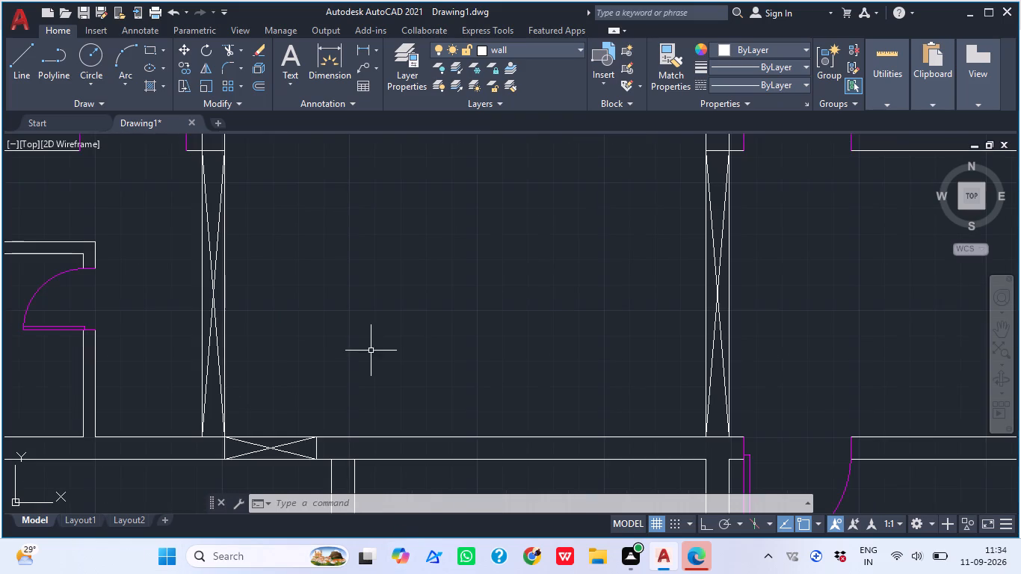
middle_click_drag(348, 339, 184, 490)
scroll(200, 464, "down", 2)
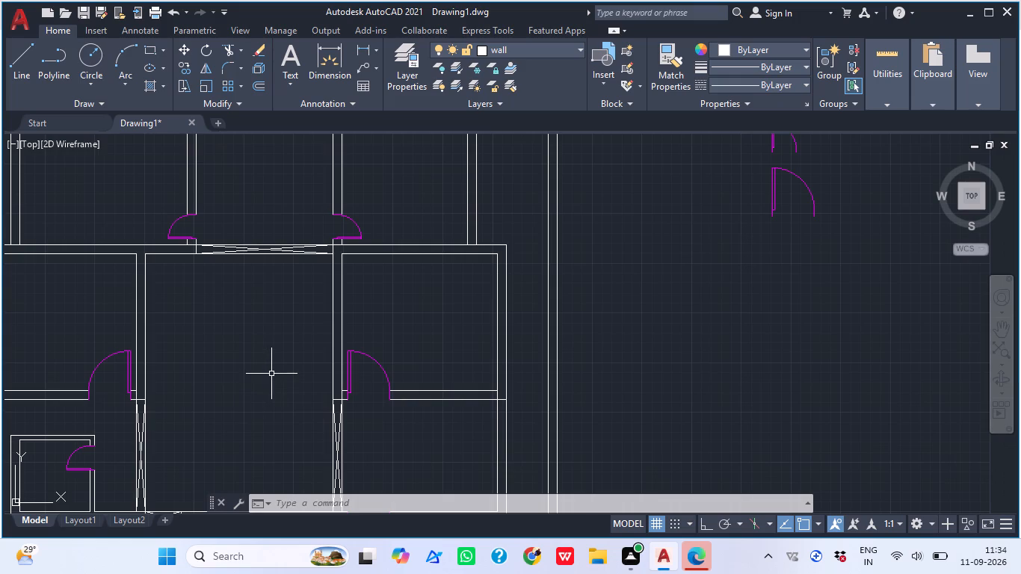
scroll(300, 259, "up", 3)
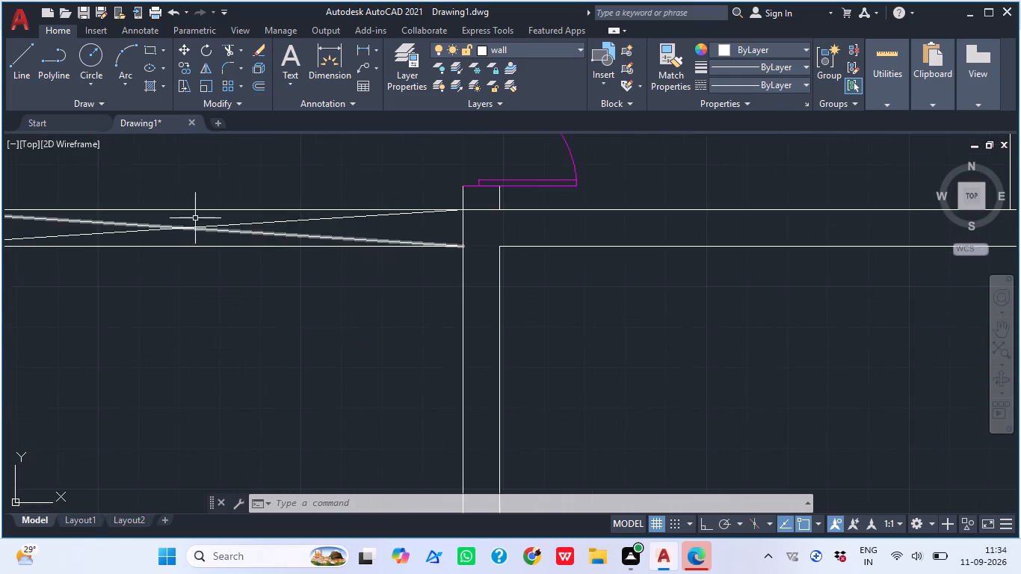
scroll(187, 214, "up", 5)
scroll(374, 416, "up", 4)
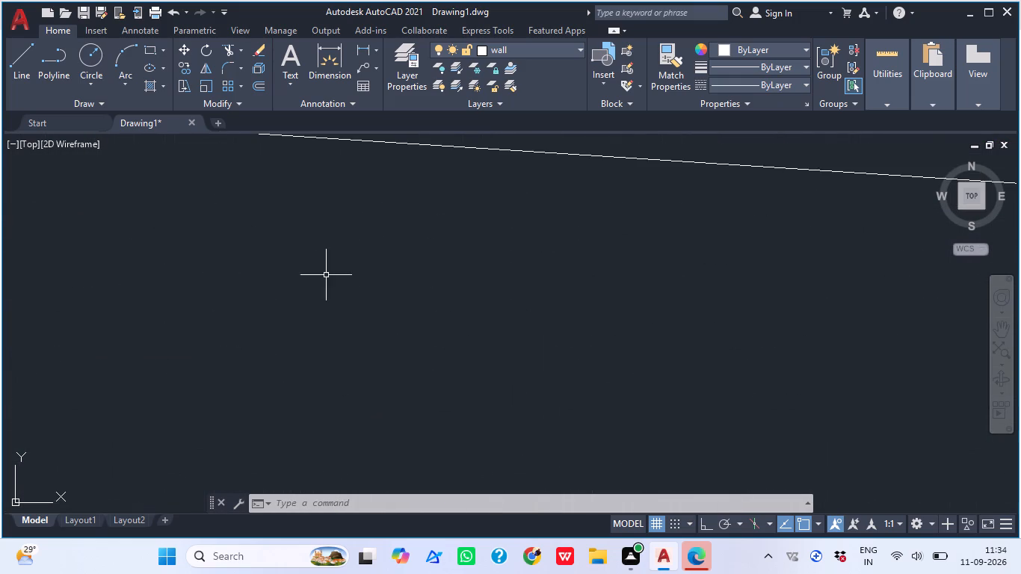
middle_click_drag(383, 244, 216, 531)
scroll(370, 328, "up", 3)
middle_click_drag(318, 396, 179, 573)
scroll(355, 339, "down", 3)
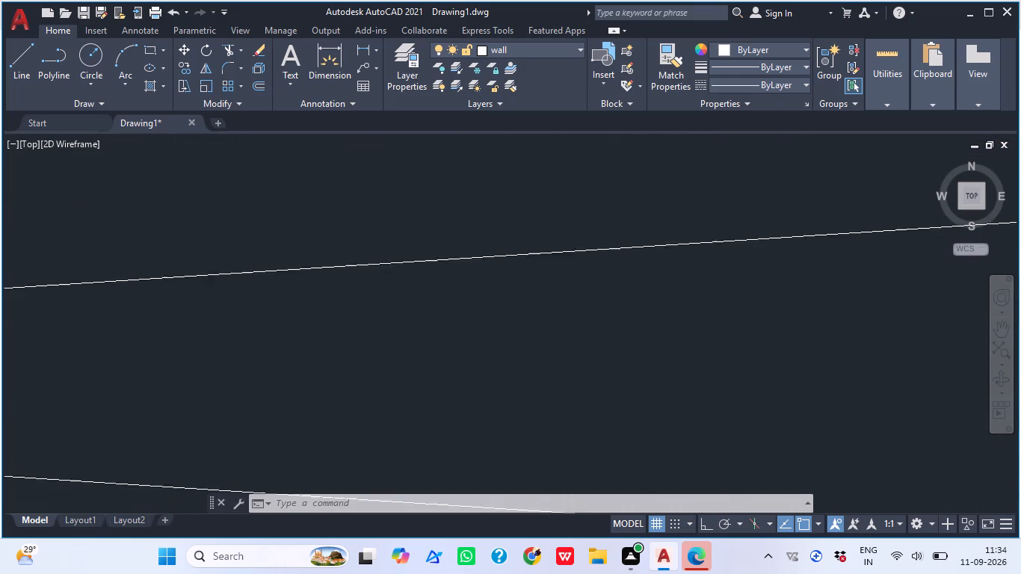
scroll(355, 345, "down", 14)
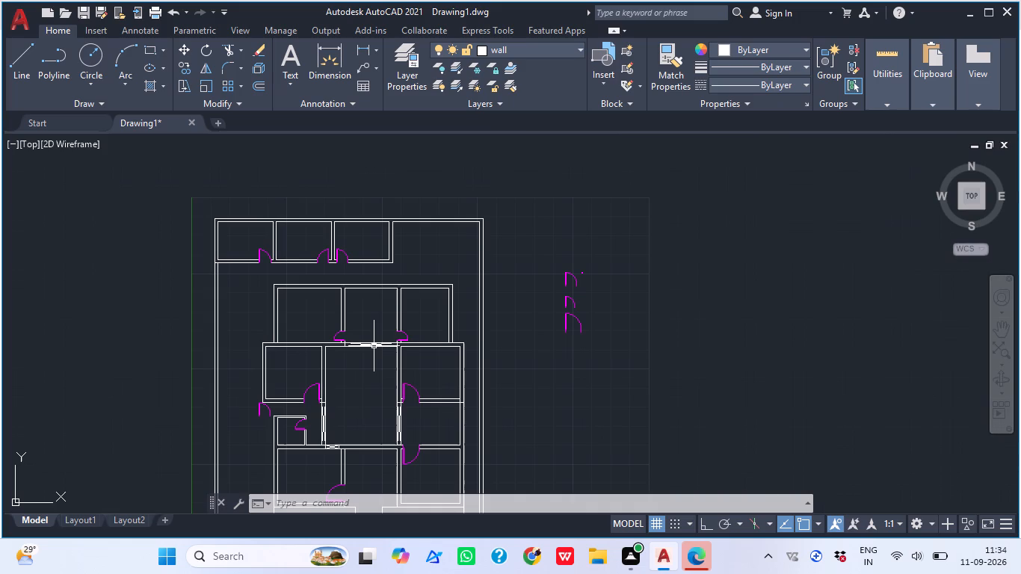
scroll(375, 346, "down", 1)
middle_click_drag(372, 403, 374, 375)
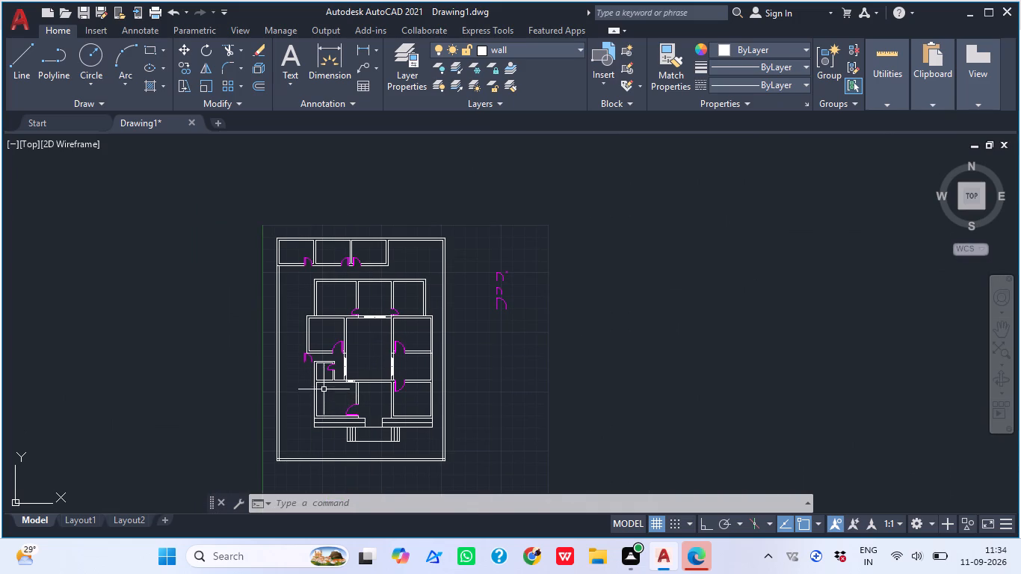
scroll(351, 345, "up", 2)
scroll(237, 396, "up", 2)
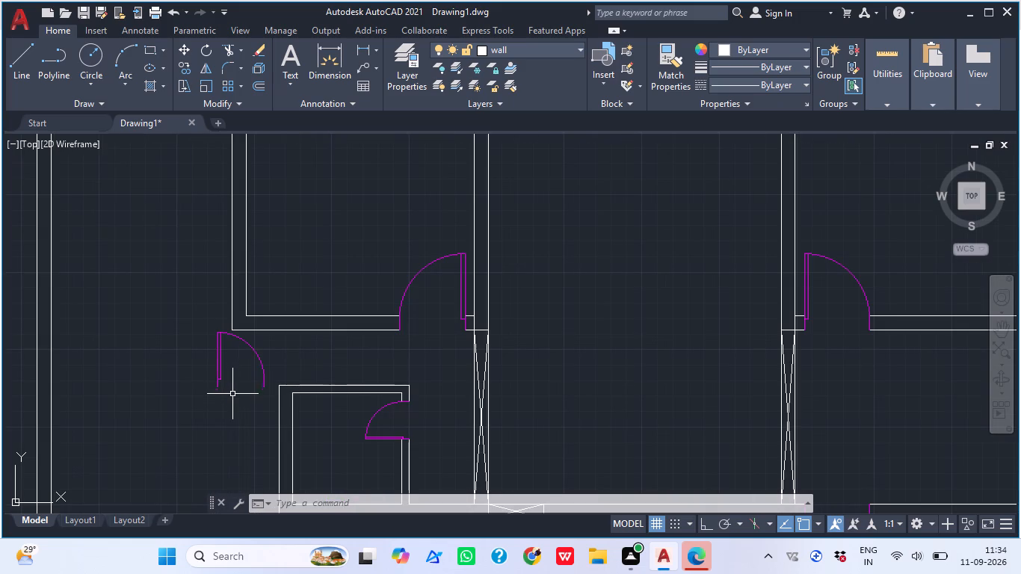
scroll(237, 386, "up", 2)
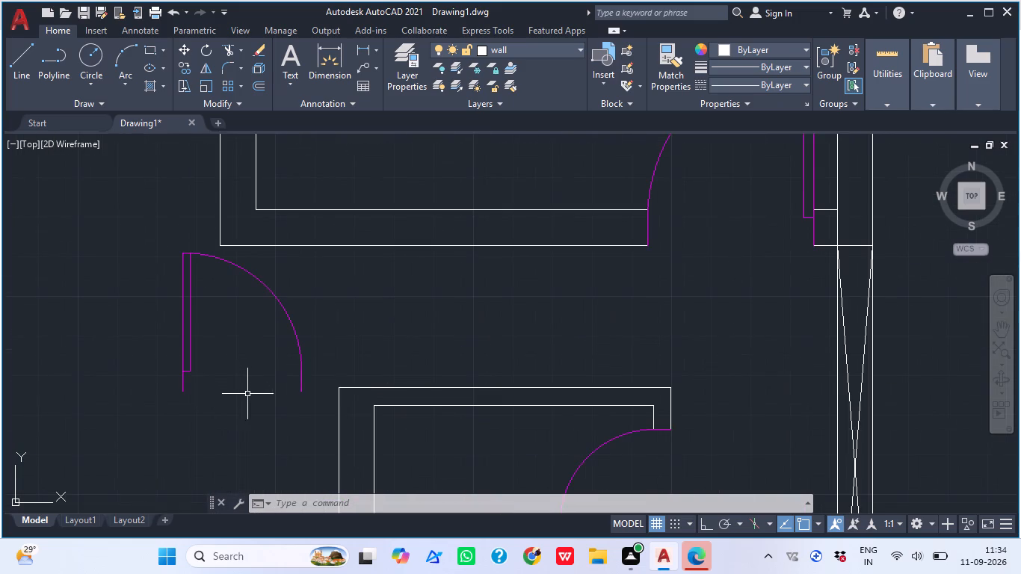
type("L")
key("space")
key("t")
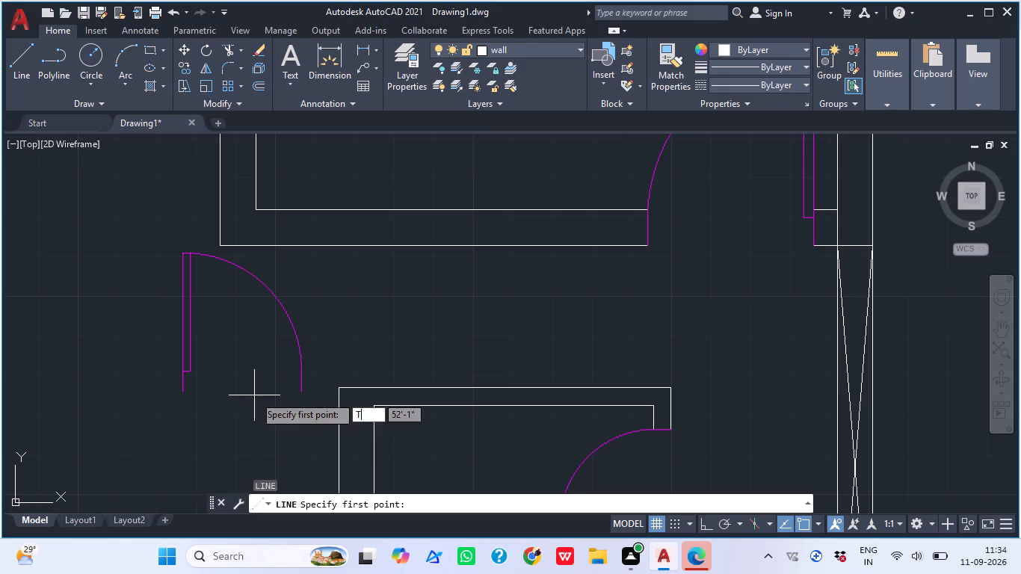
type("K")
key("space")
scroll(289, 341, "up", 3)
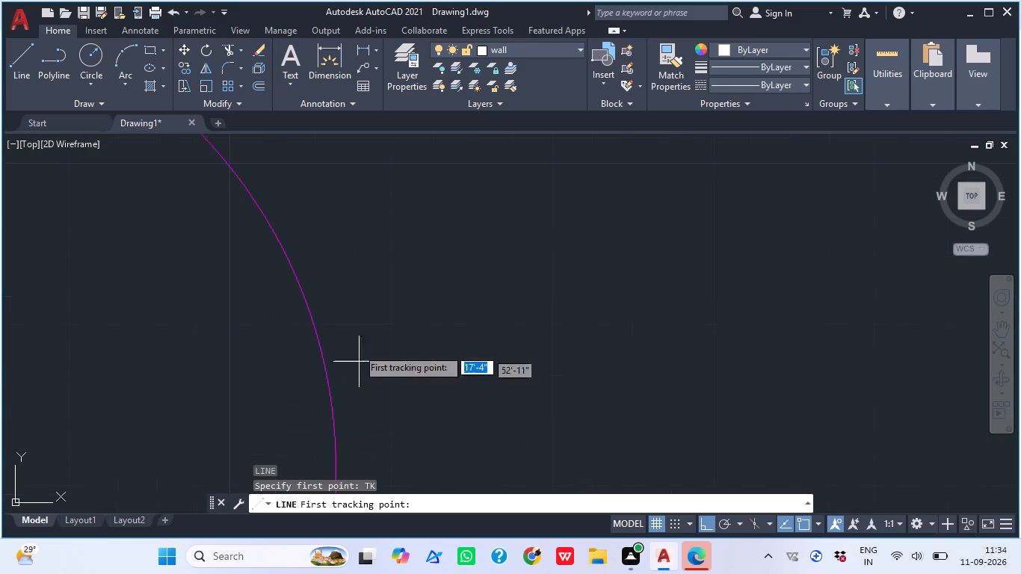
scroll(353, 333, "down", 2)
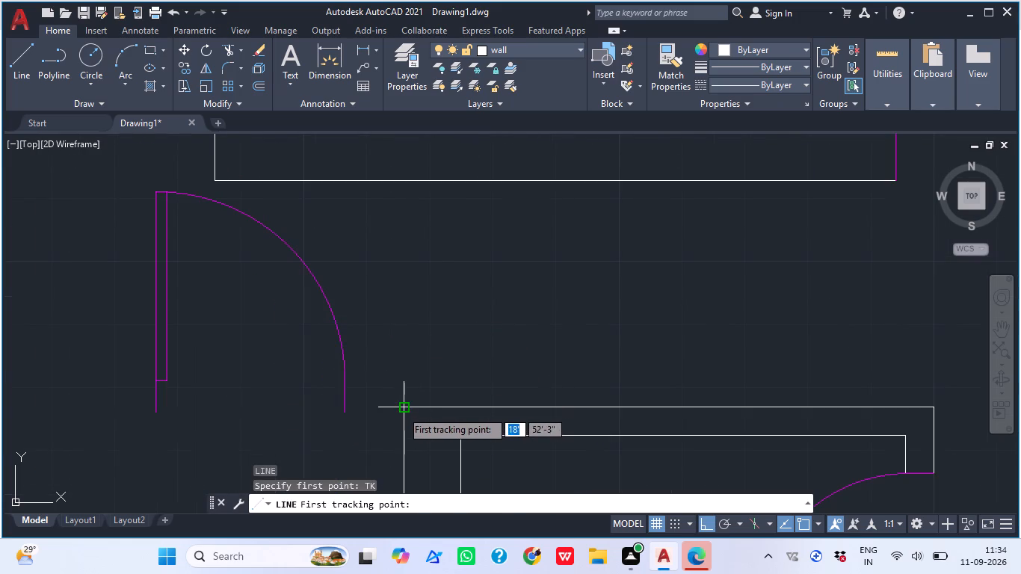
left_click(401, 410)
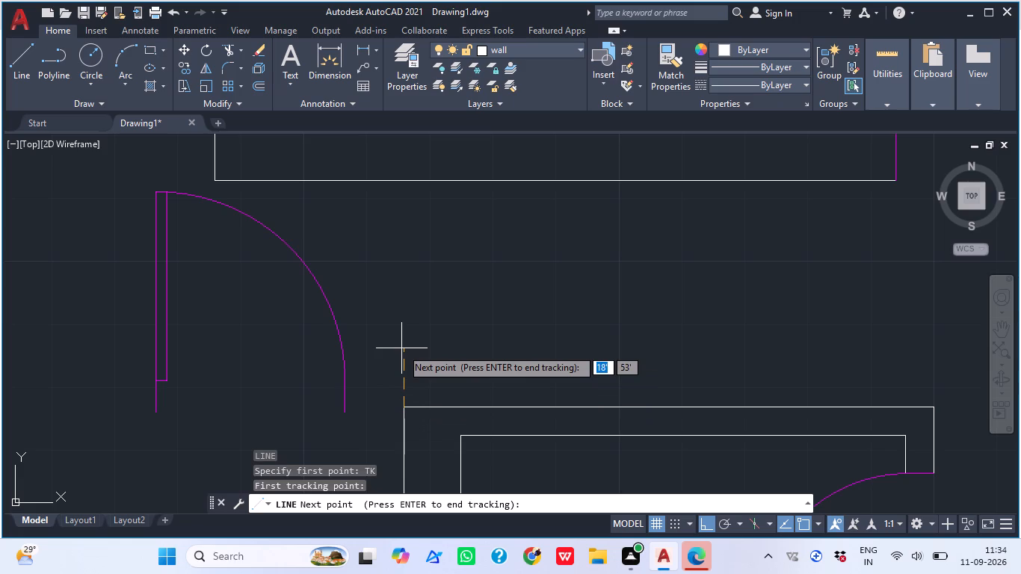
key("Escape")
Draw a wall stub 6" high and 9" wide on the small room's upper-left outer corner, closing it down to the wall.
key("l")
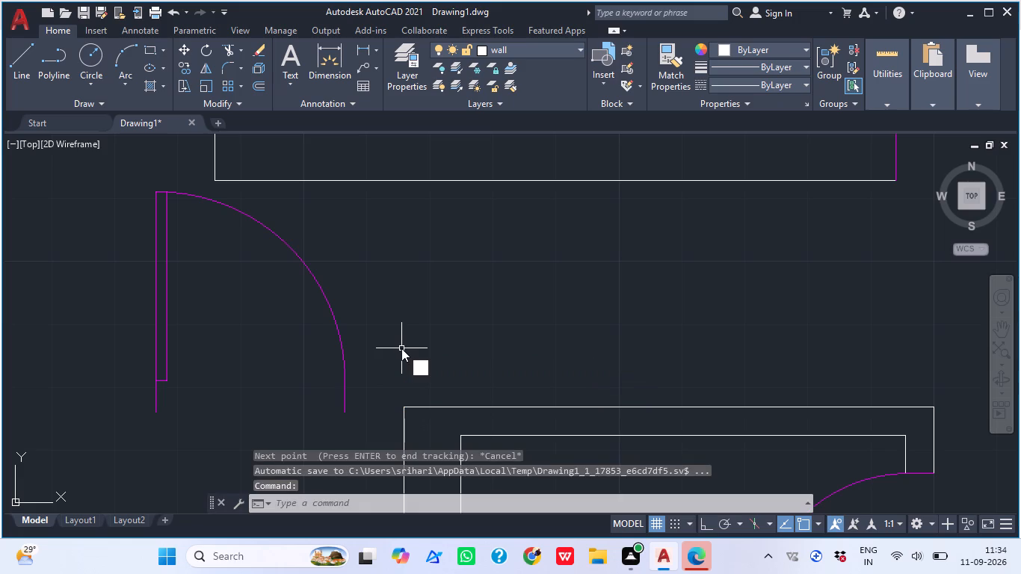
key("Return")
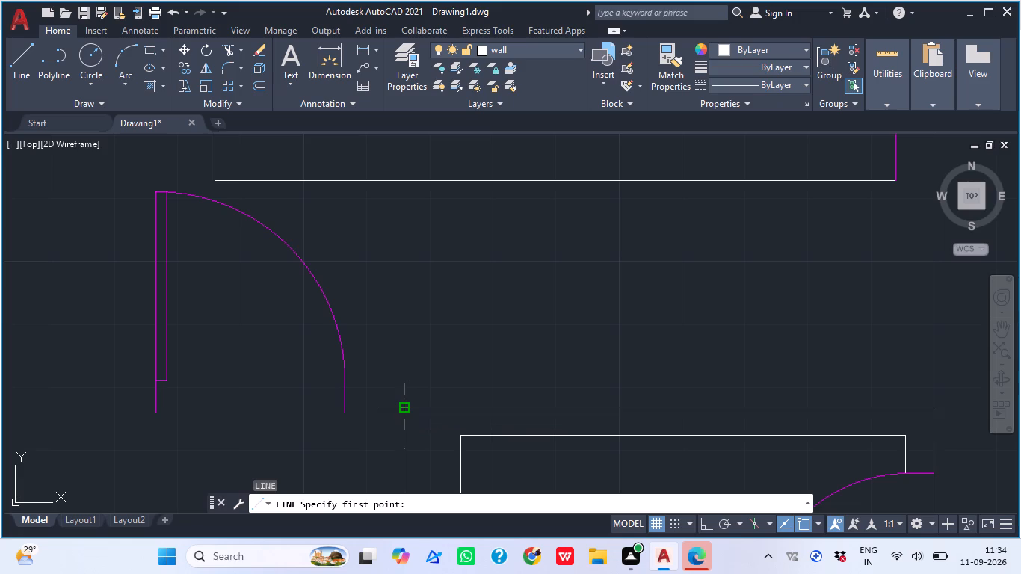
left_click(407, 410)
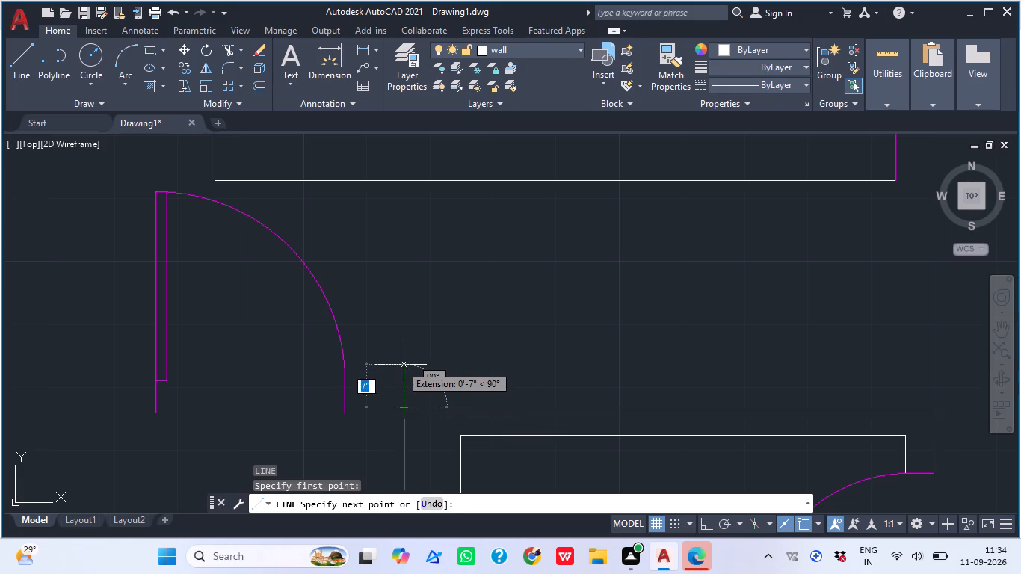
left_click(706, 523)
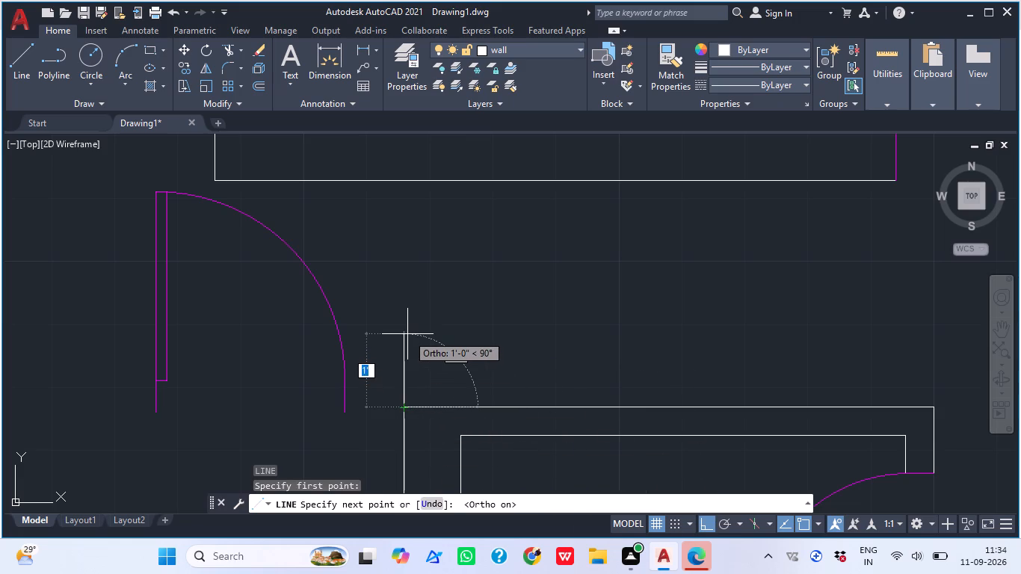
key("6")
key("shift+quotedbl")
key("Return")
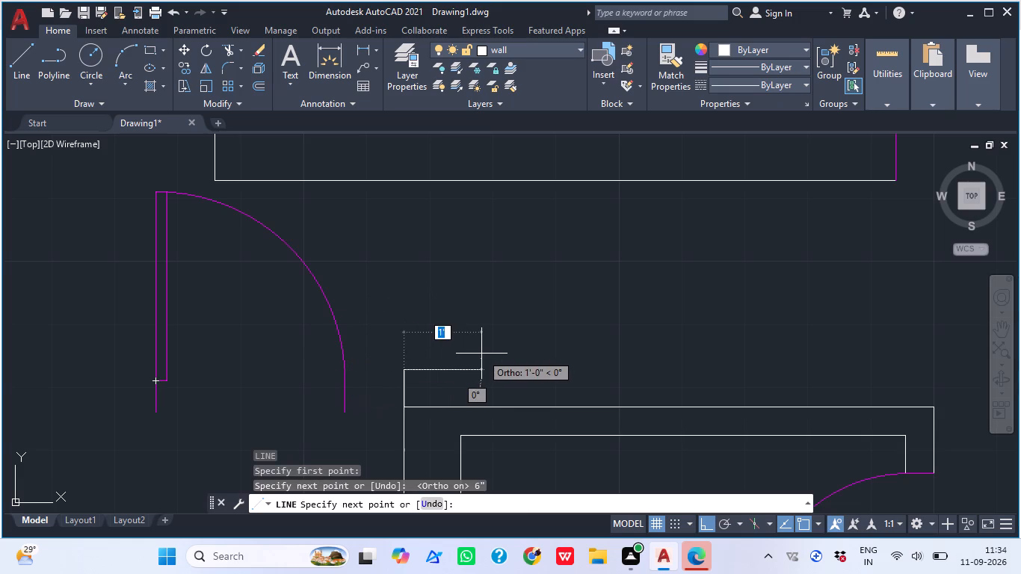
type("9\"")
key("Return")
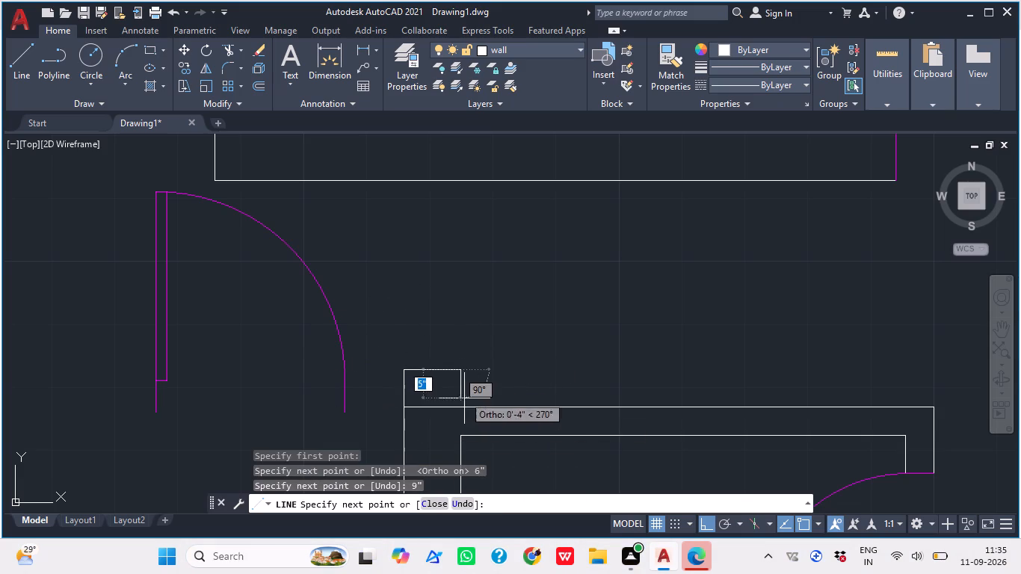
left_click(464, 405)
key("Escape")
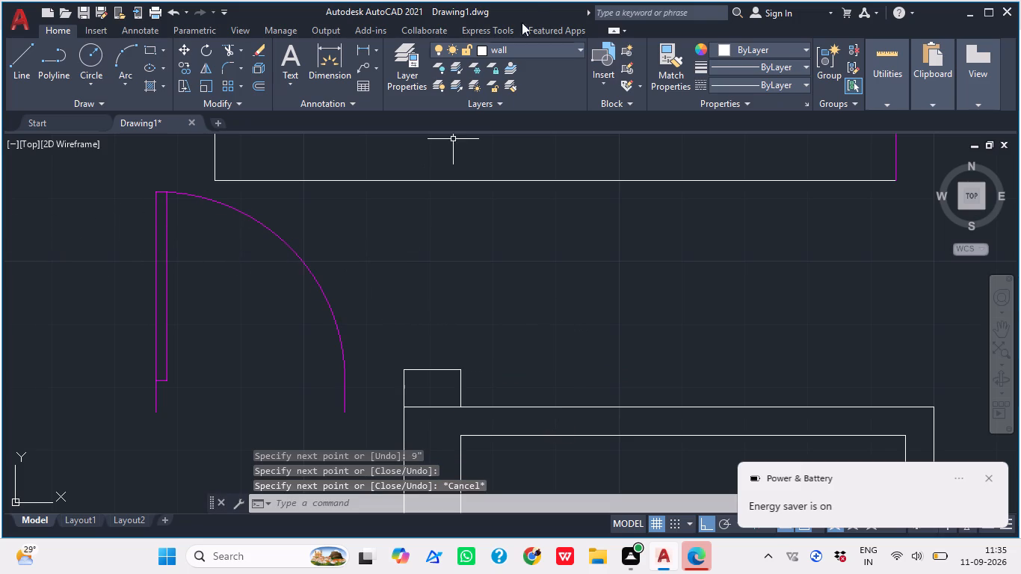
Make the door layer current.
left_click(534, 49)
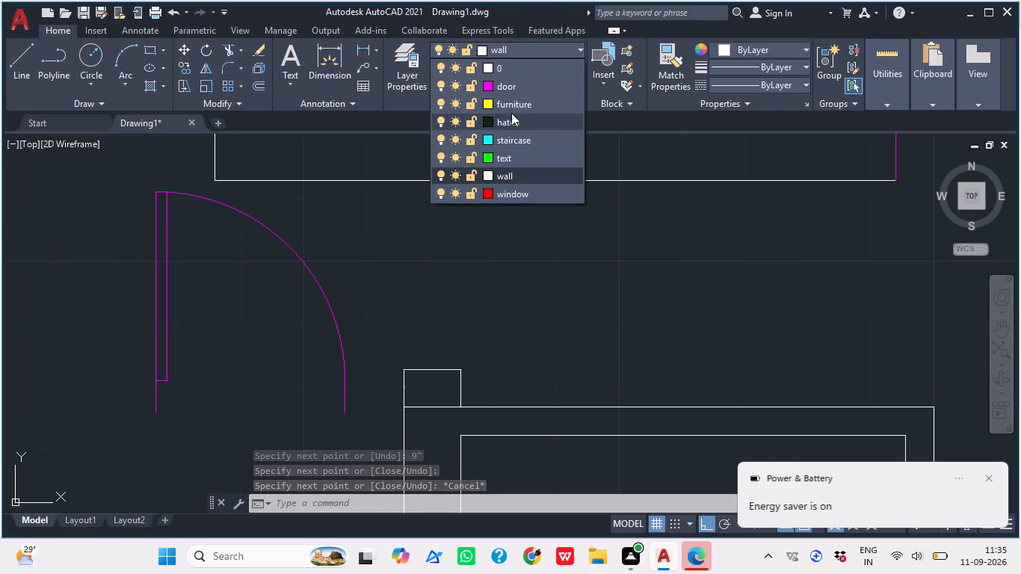
left_click(511, 91)
Rotate the loose door block beside the small room by 270° about its lower-left jamb end.
left_click(169, 291)
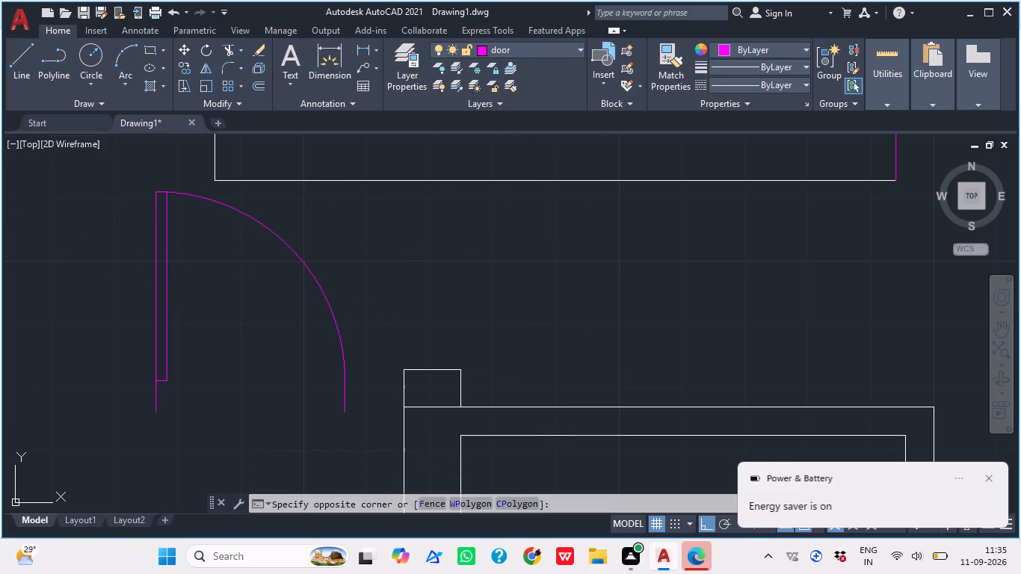
left_click(146, 297)
key("r")
key("o")
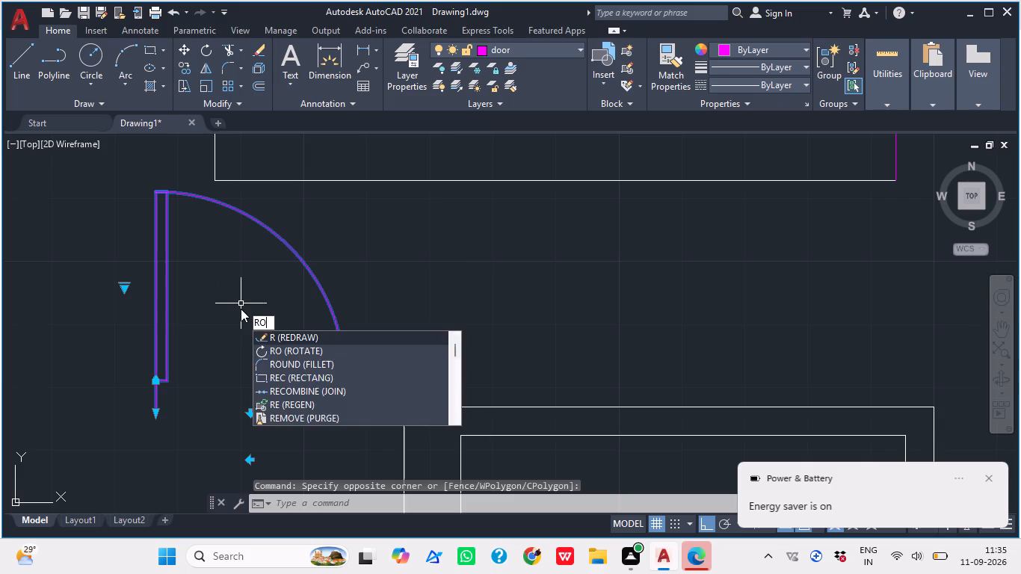
key("space")
left_click(152, 415)
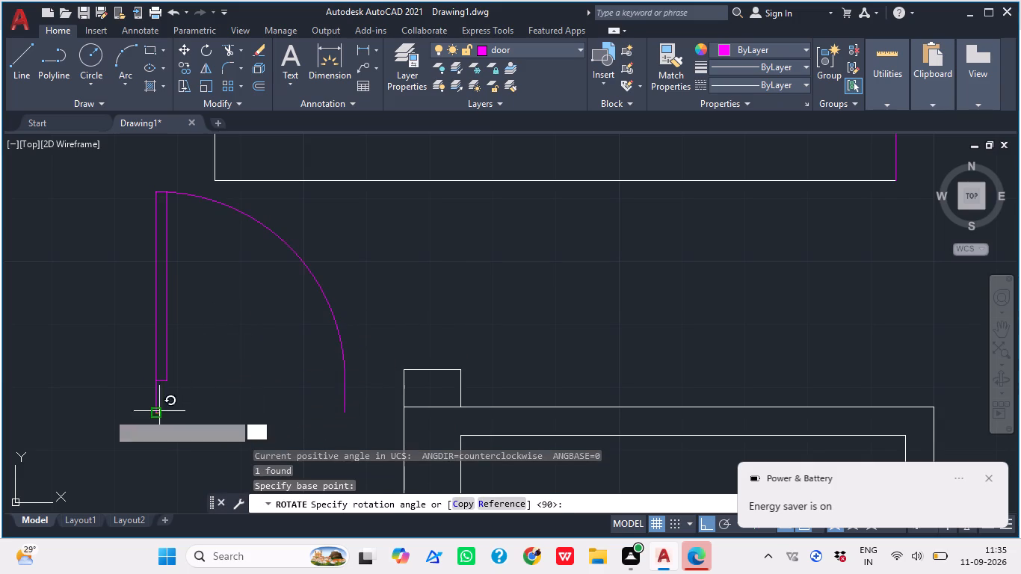
scroll(117, 229, "down", 2)
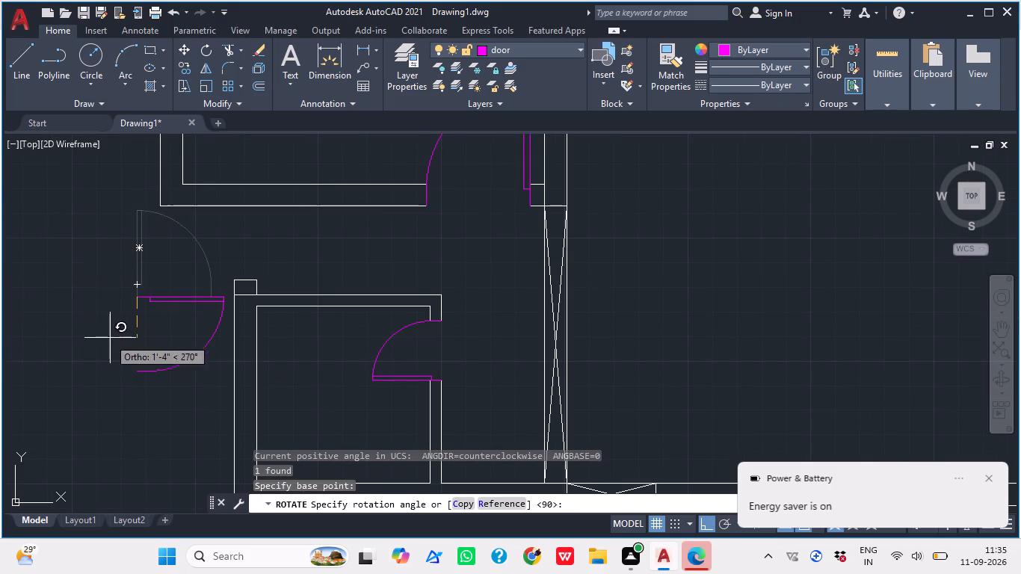
left_click(132, 354)
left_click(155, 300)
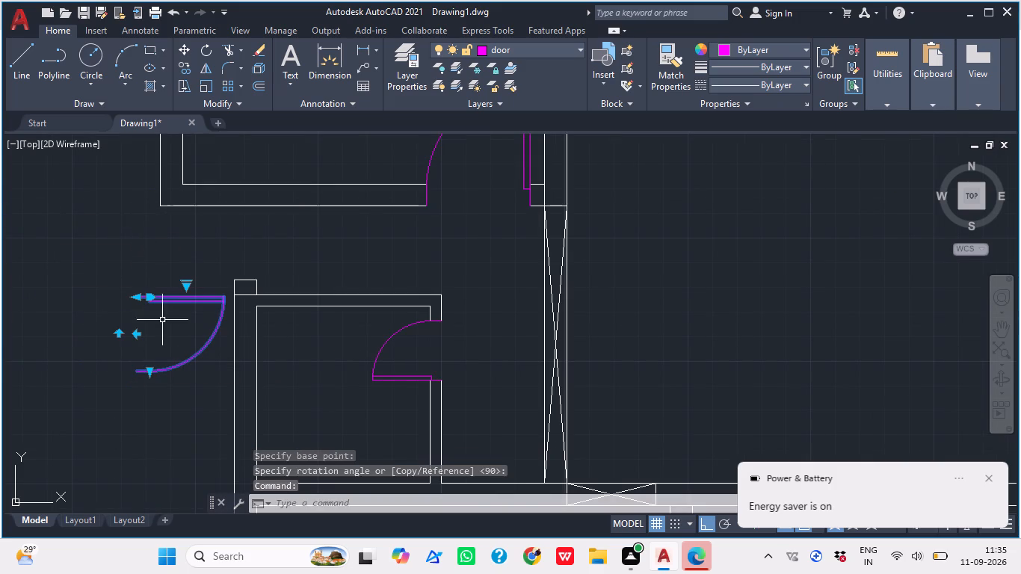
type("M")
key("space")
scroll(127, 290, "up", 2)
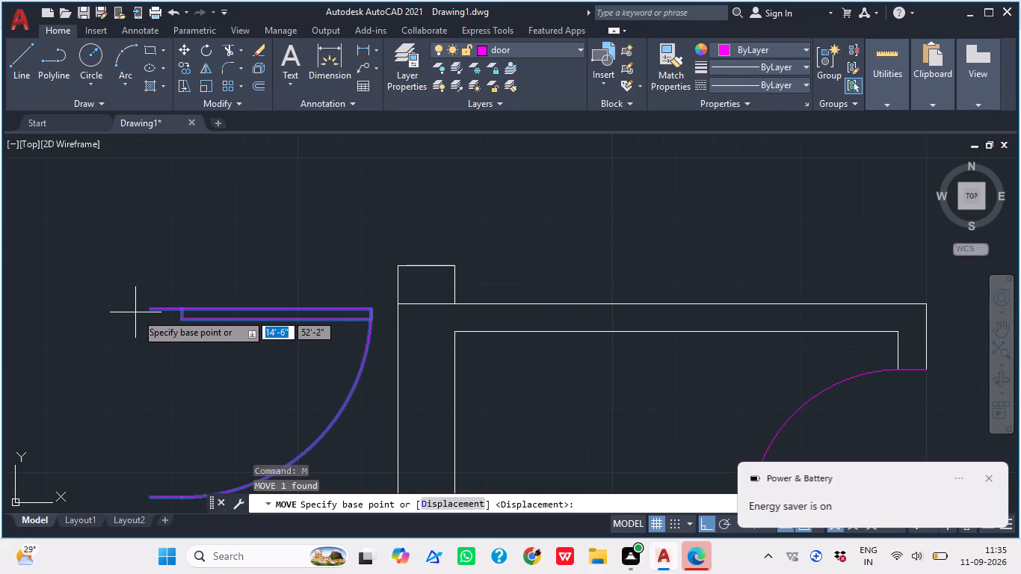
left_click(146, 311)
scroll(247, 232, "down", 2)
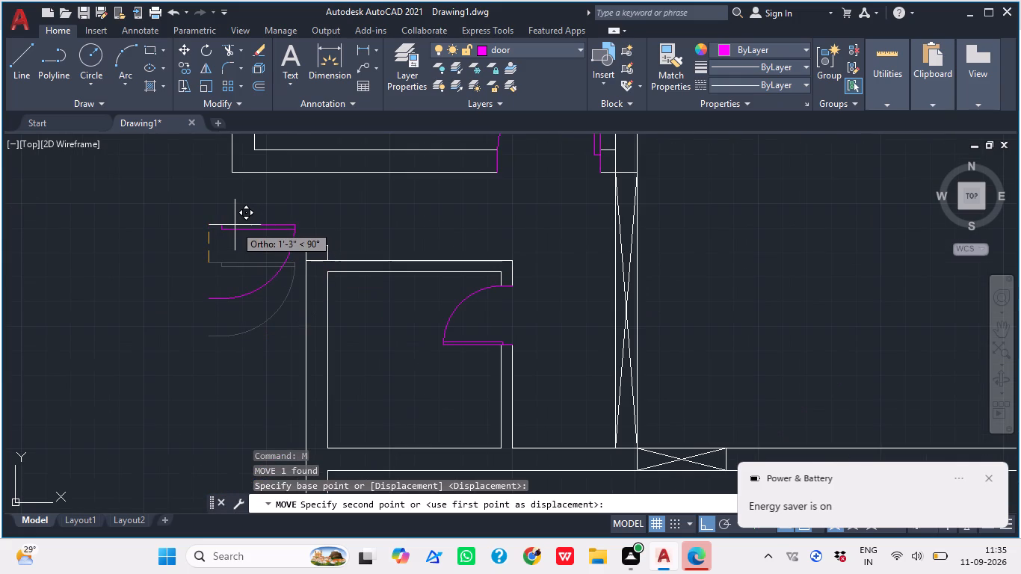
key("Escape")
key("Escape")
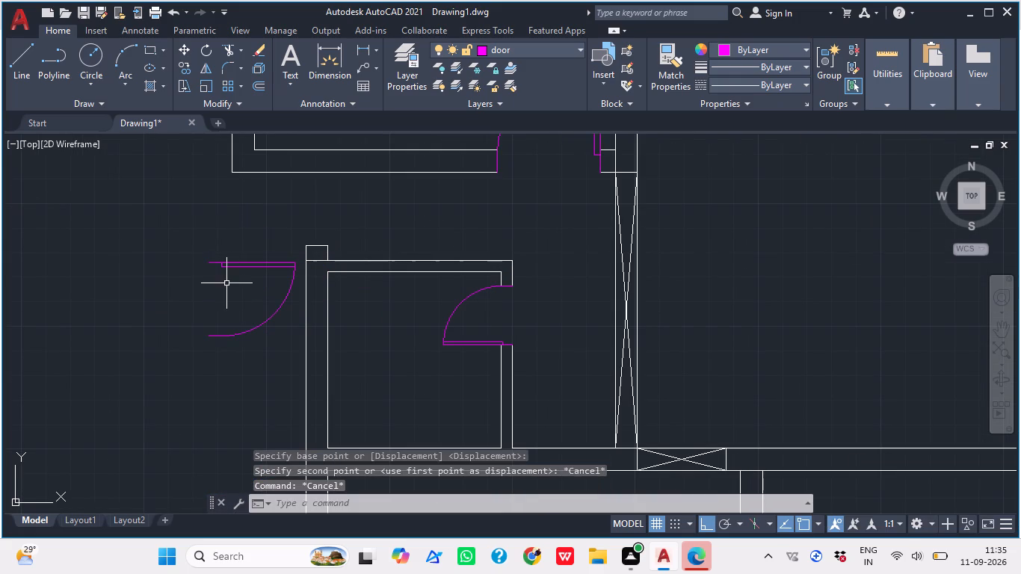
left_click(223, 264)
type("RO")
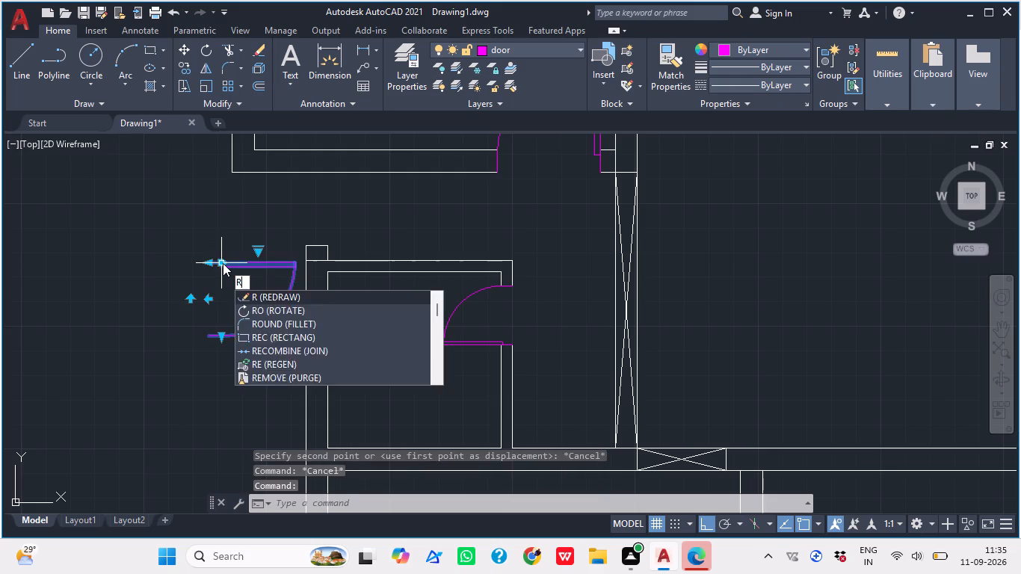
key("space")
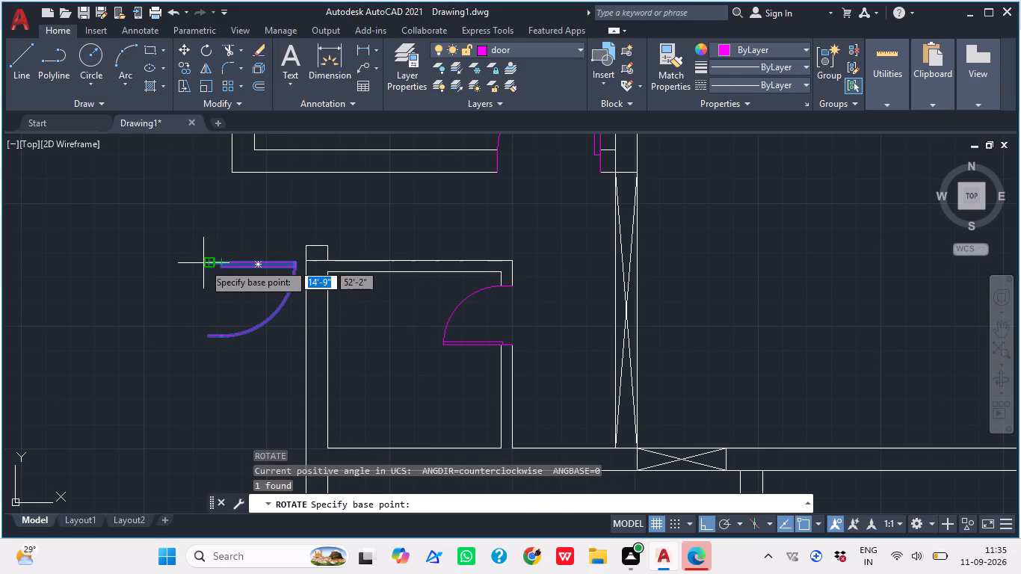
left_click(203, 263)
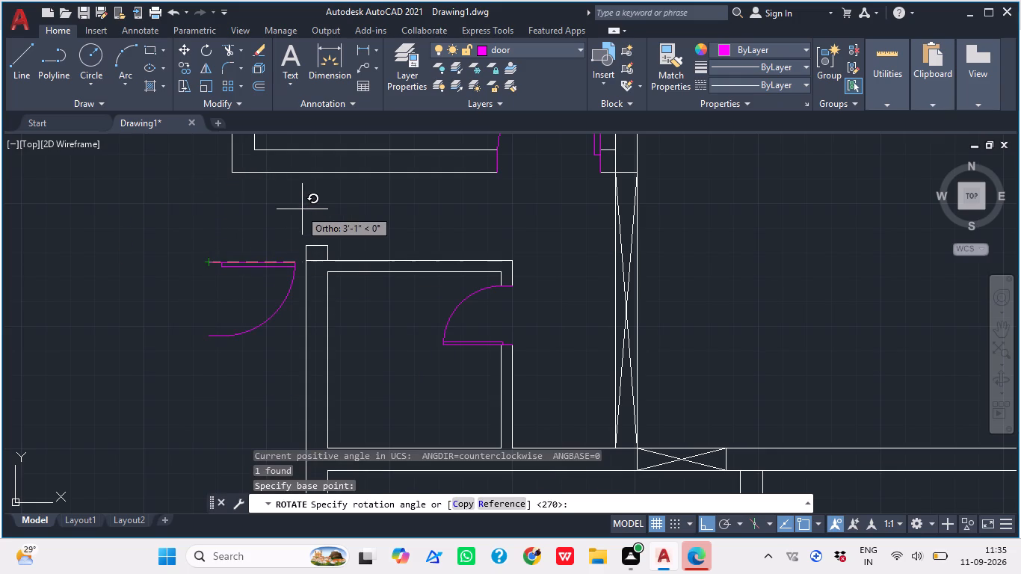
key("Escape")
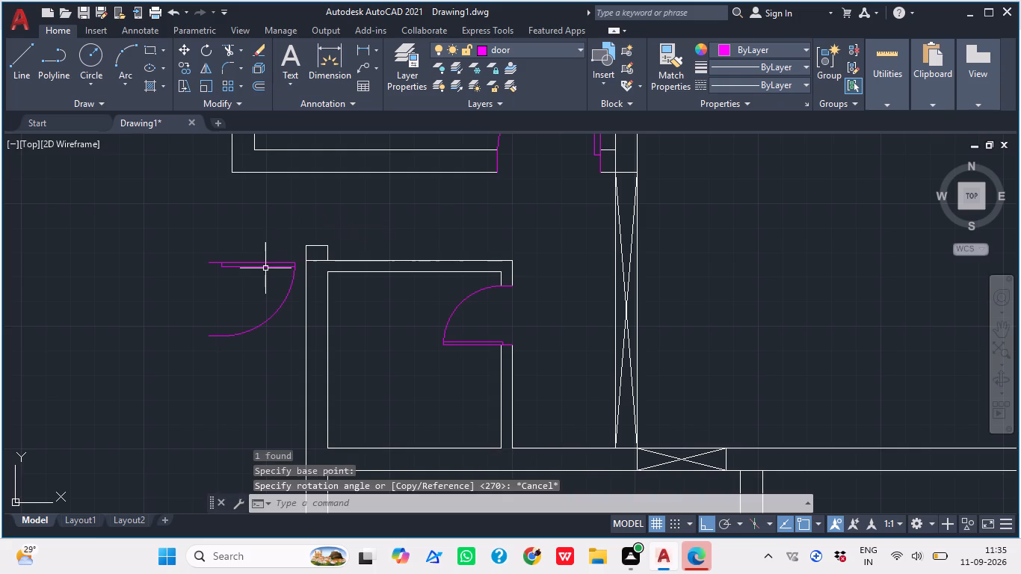
Mirror the loose door block about a horizontal line through its leaf's jamb end, erasing the source, so it swings upward.
left_click(265, 268)
type("MI")
key("space")
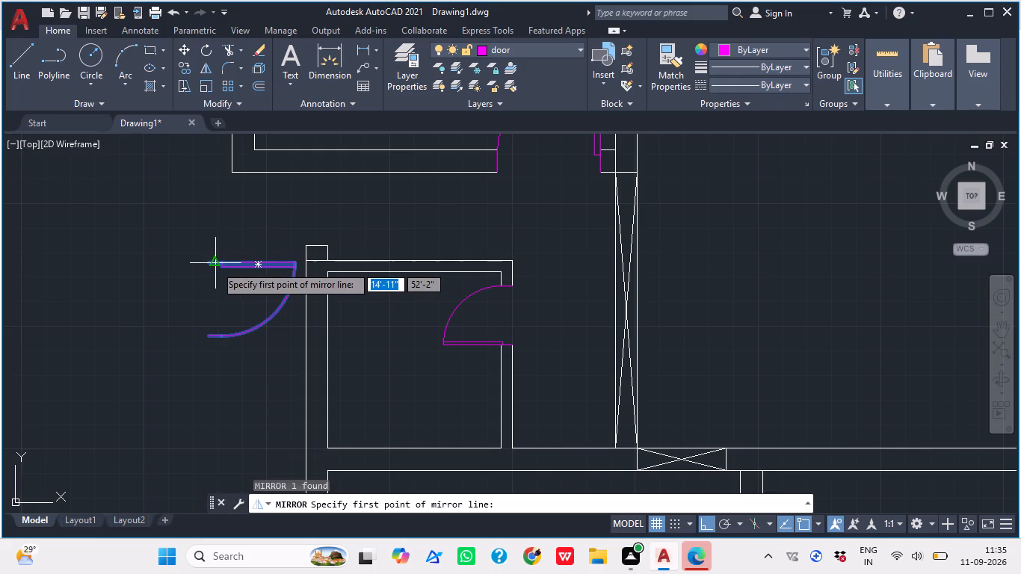
scroll(209, 265, "up", 2)
left_click(209, 265)
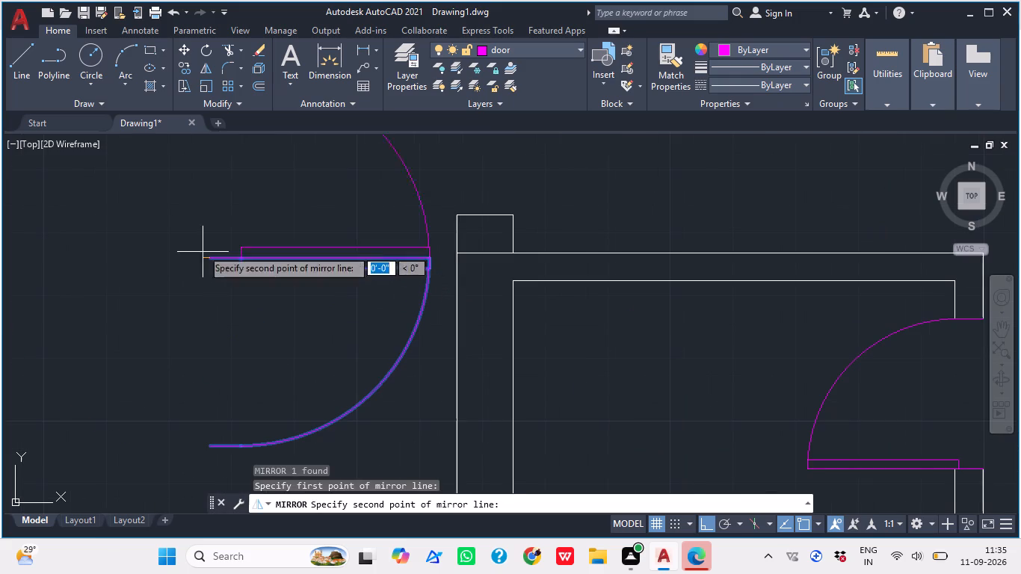
scroll(188, 204, "down", 4)
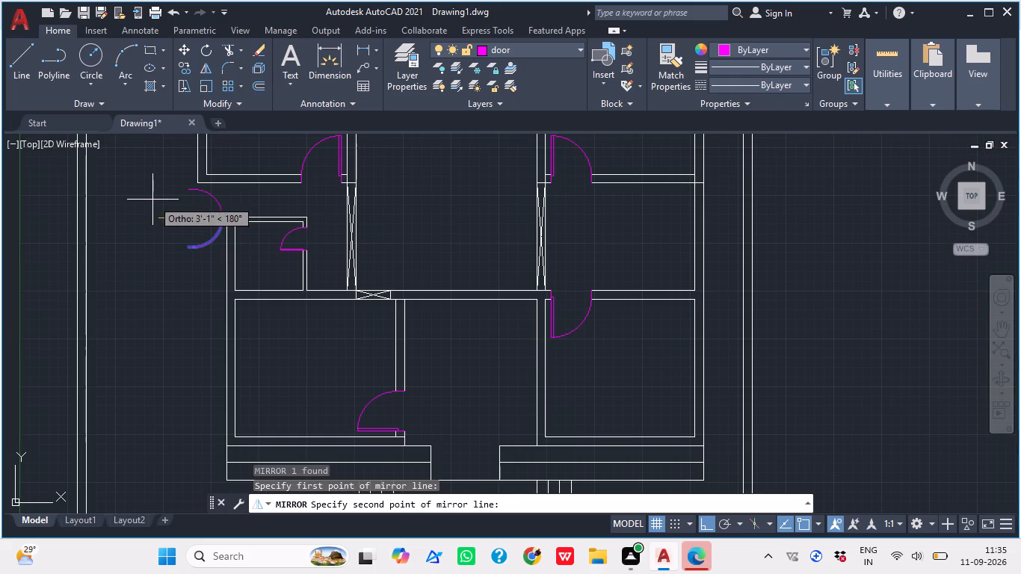
left_click(152, 200)
left_click_drag(188, 240, 152, 200)
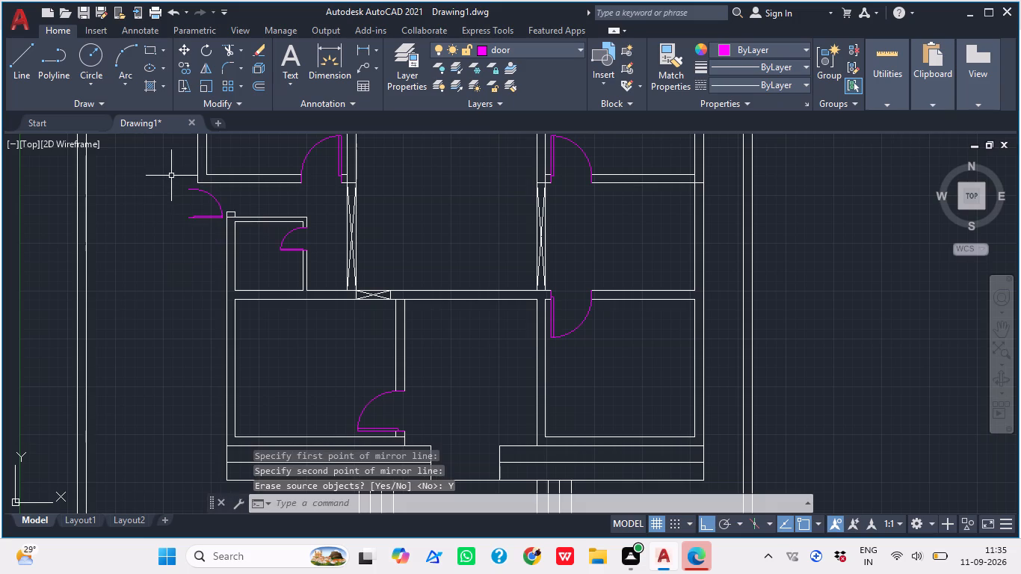
Move the mirrored door block by its lower-left jamb end onto the upper-left corner of the new wall stub.
left_click(198, 188)
type("M")
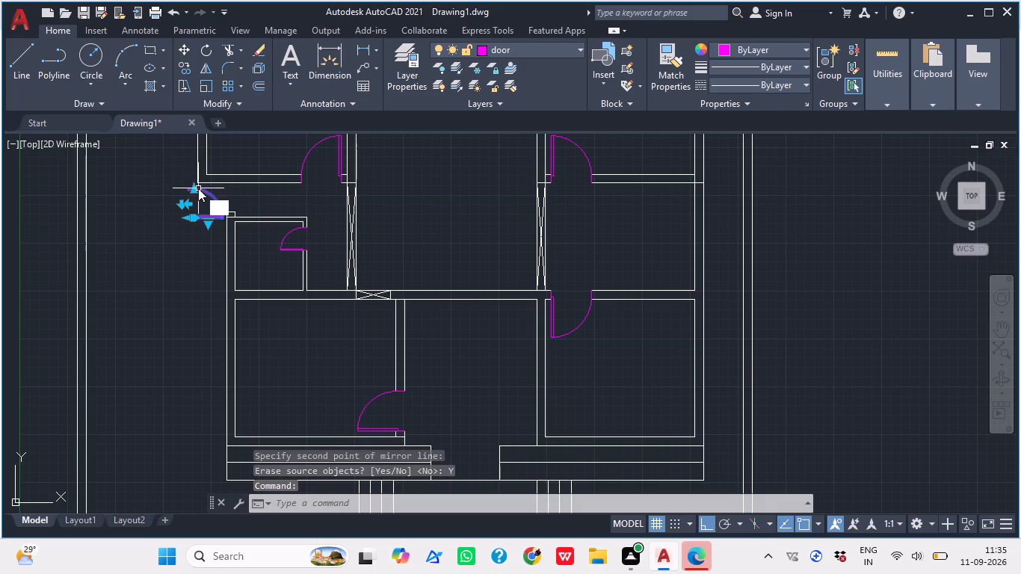
key("space")
scroll(196, 211, "up", 4)
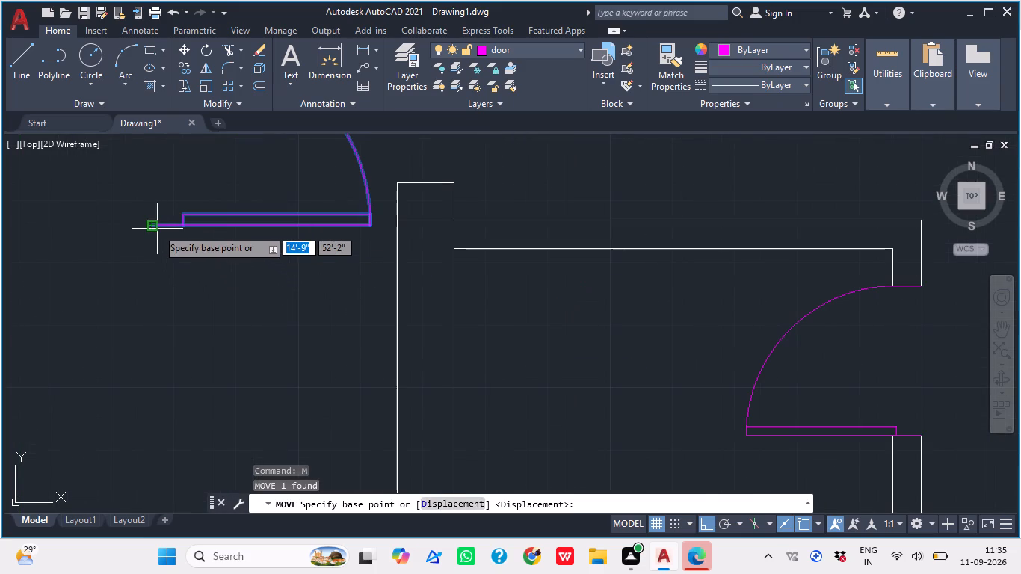
left_click(155, 229)
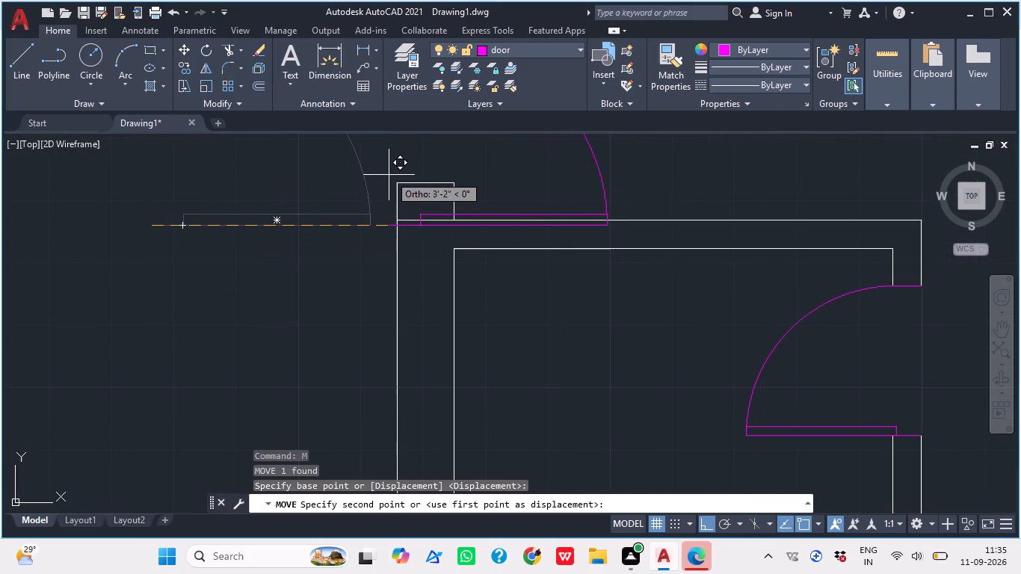
left_click(396, 181)
middle_click_drag(277, 300, 172, 450)
scroll(274, 303, "down", 1)
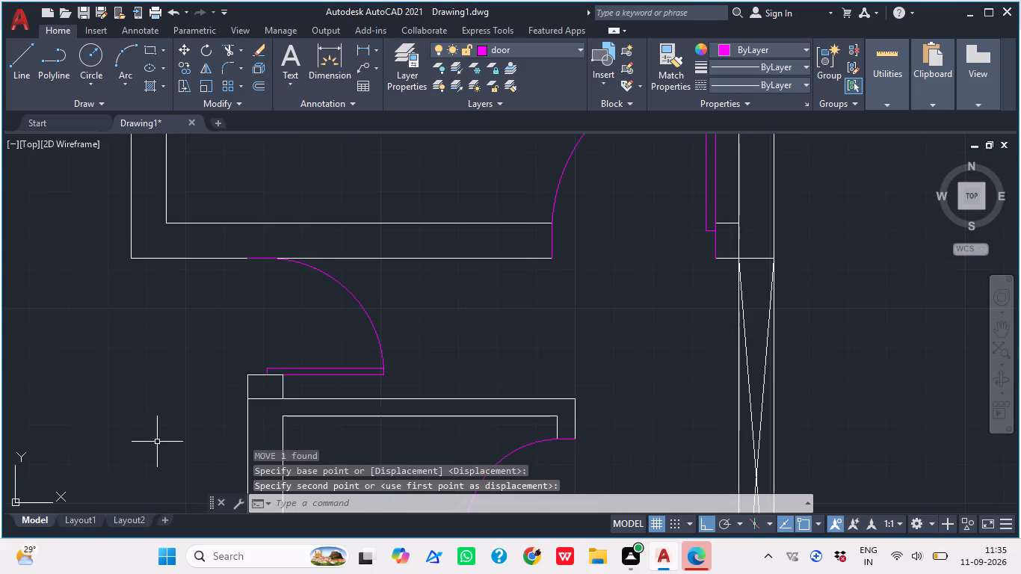
scroll(261, 330, "down", 1)
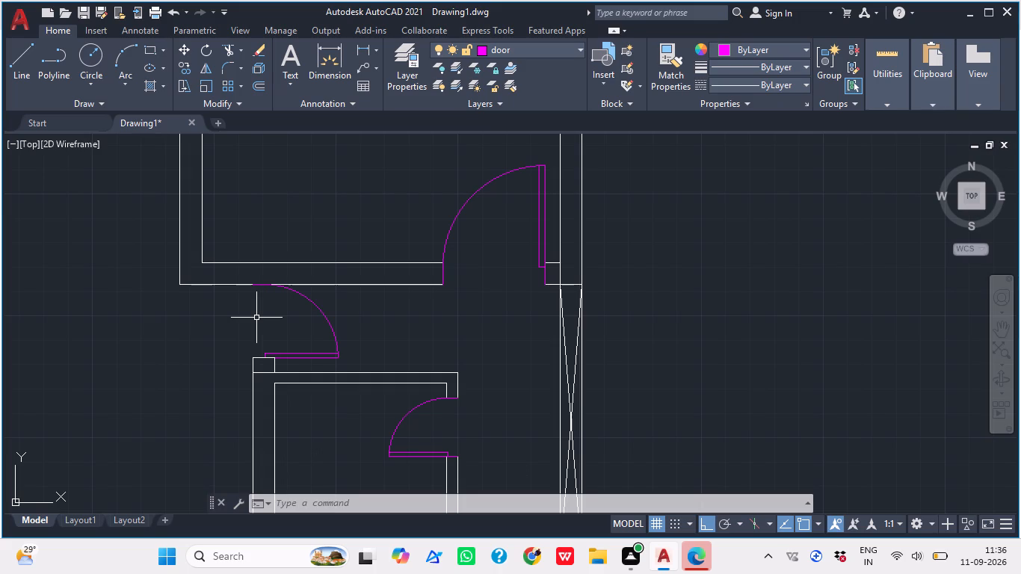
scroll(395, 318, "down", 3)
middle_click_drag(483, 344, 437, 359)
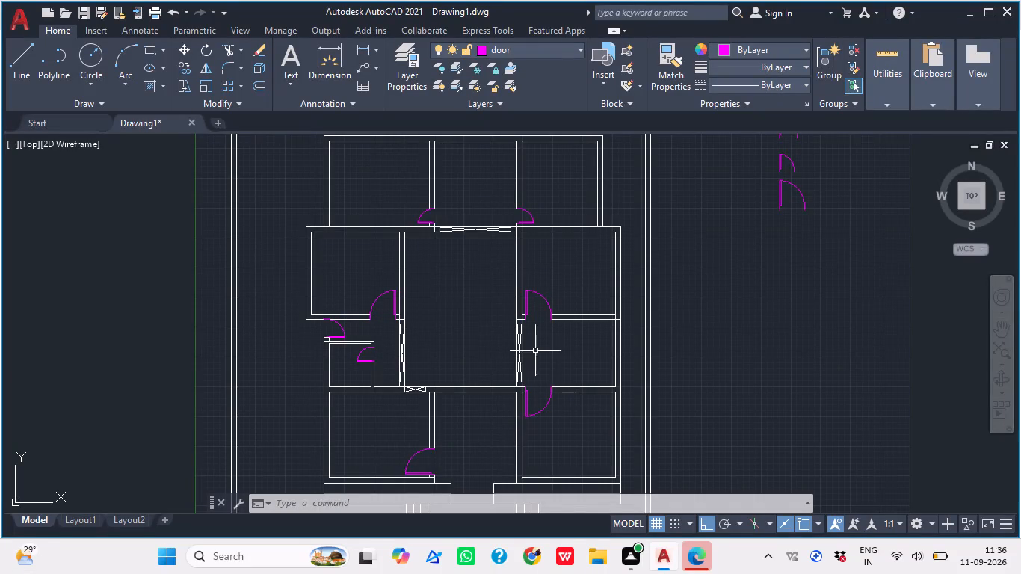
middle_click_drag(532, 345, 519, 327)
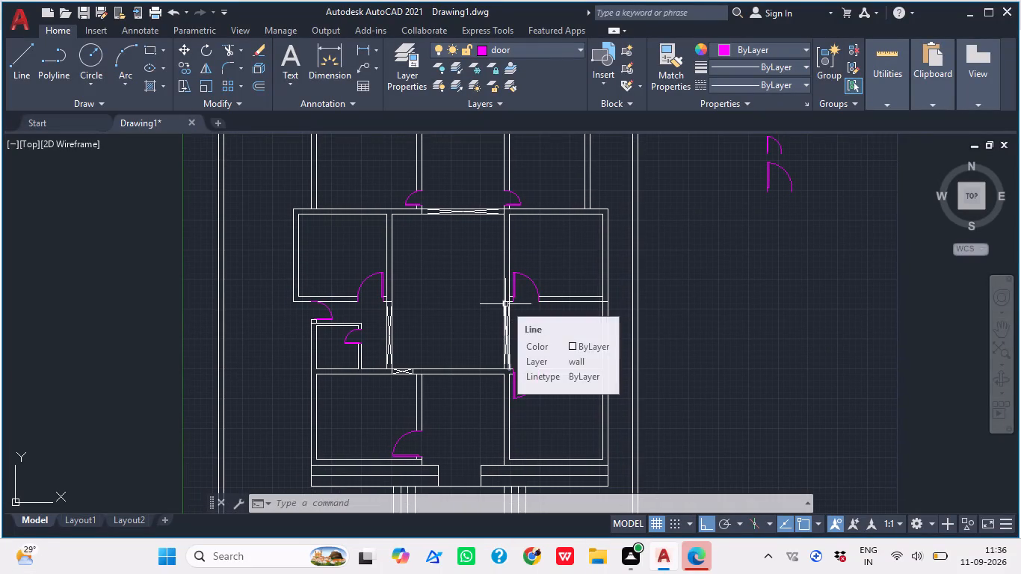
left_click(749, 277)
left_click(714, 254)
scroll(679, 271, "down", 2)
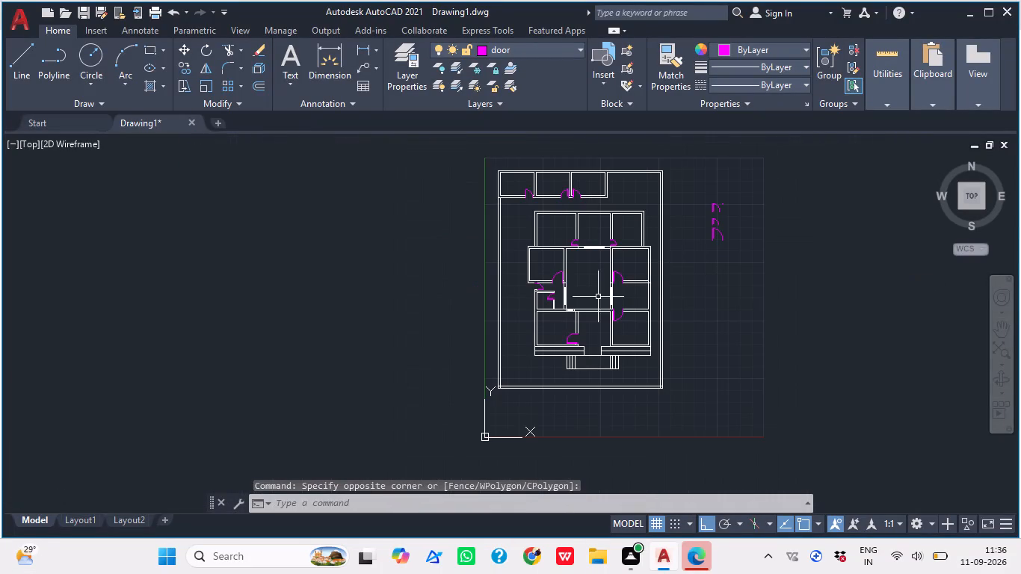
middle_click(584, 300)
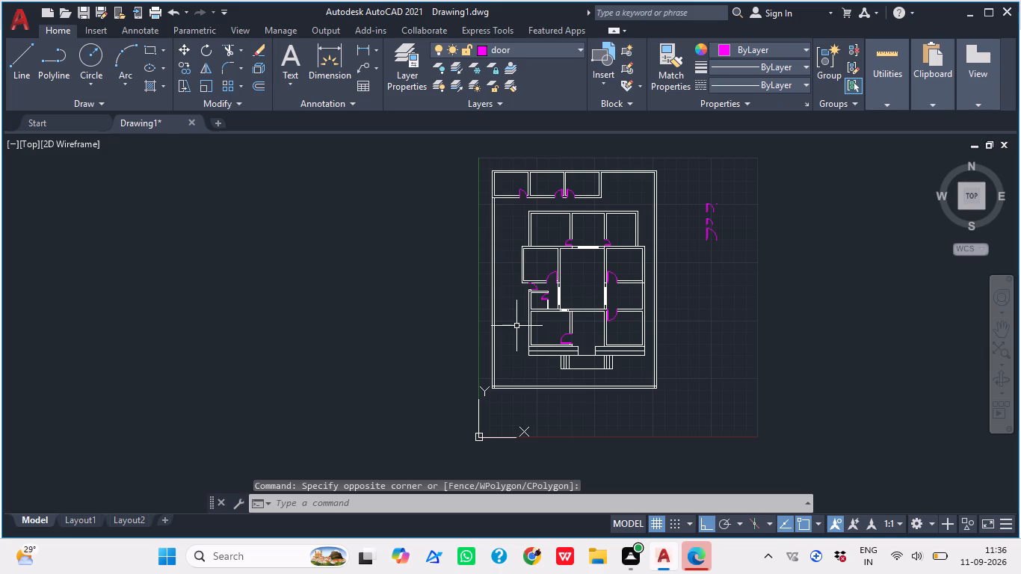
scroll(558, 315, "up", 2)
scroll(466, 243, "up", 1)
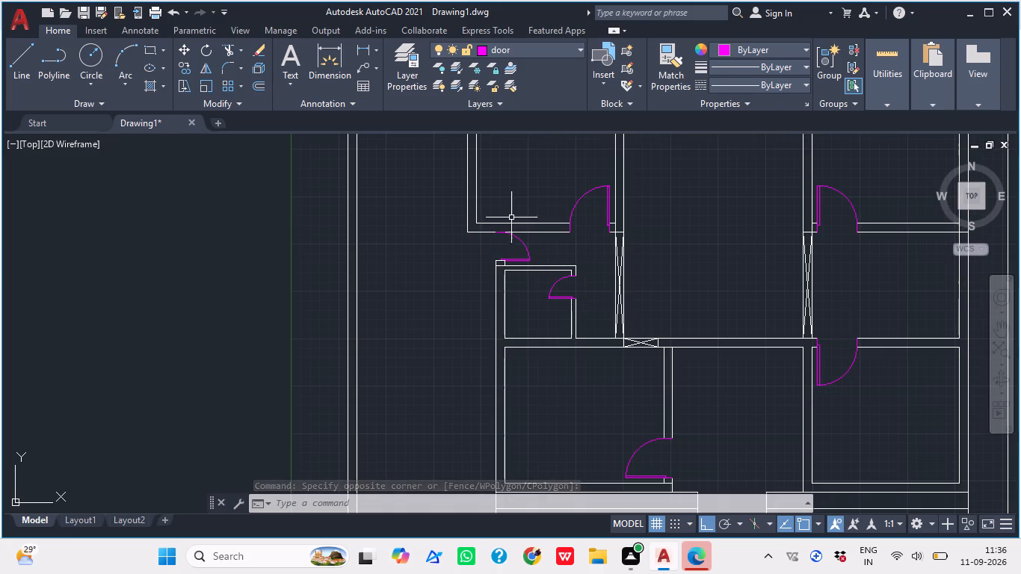
Make the wall layer current.
left_click(564, 46)
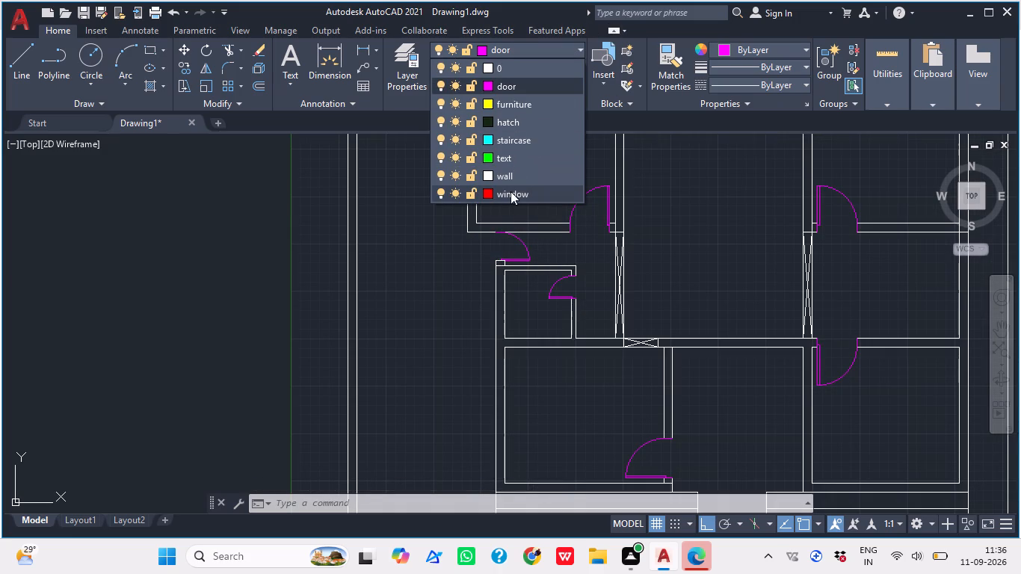
left_click(510, 179)
Draw a vertical line about 7'-5" long downward from the lower-left outer corner of the room above the small room.
scroll(487, 319, "up", 1)
middle_click_drag(487, 319, 469, 319)
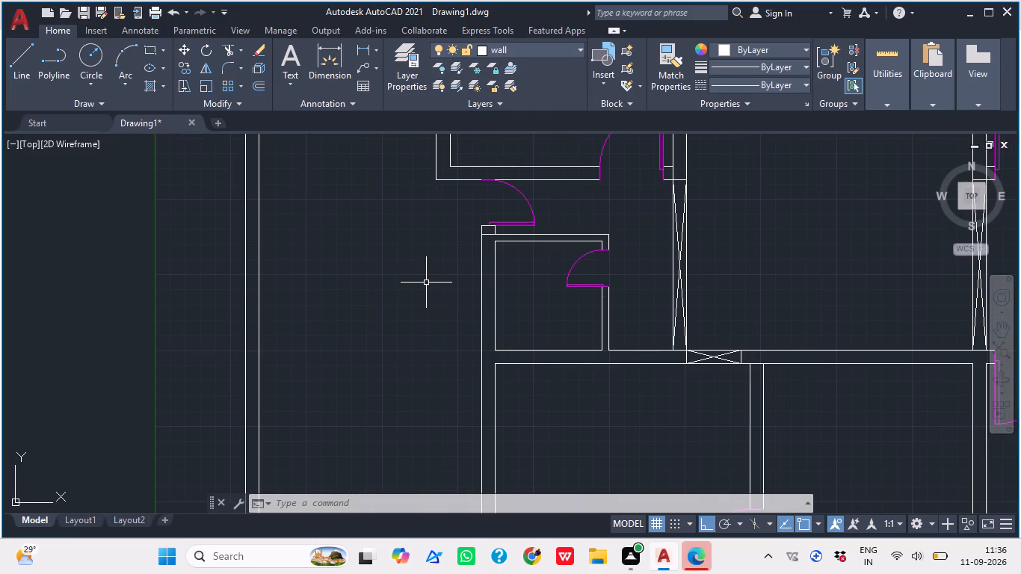
type("L")
key("space")
left_click(440, 179)
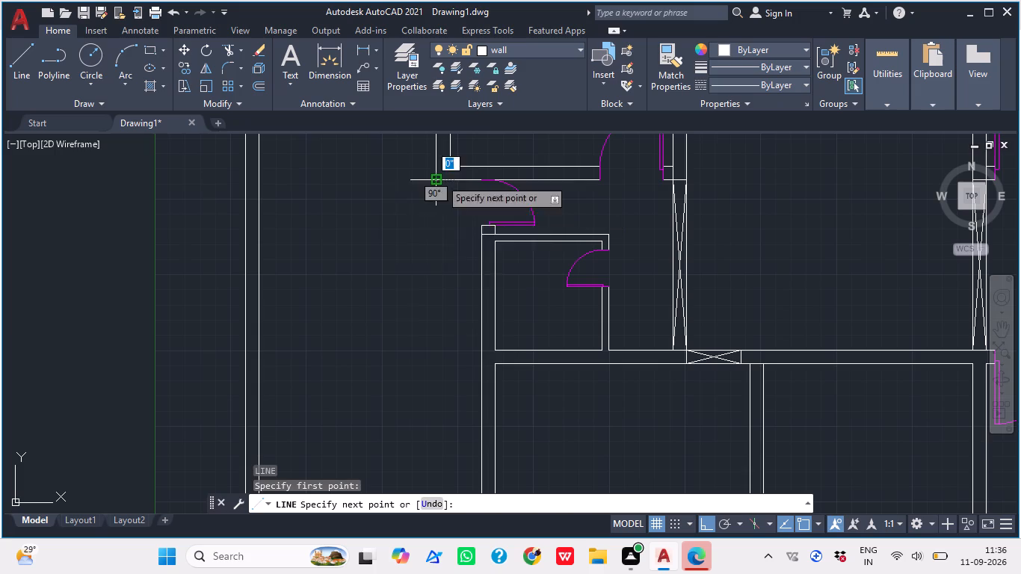
left_click(413, 313)
key("Escape")
Draw a horizontal line from the small room's upper-left outer corner, below the wall stub, across to the new vertical line.
scroll(496, 217, "up", 1)
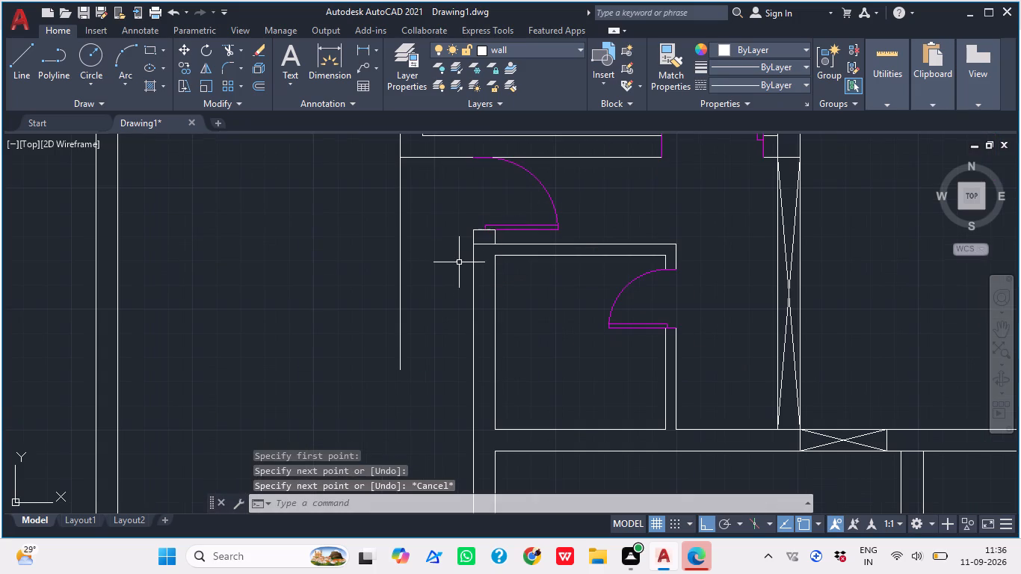
type("L")
key("space")
scroll(469, 261, "up", 2)
left_click(478, 215)
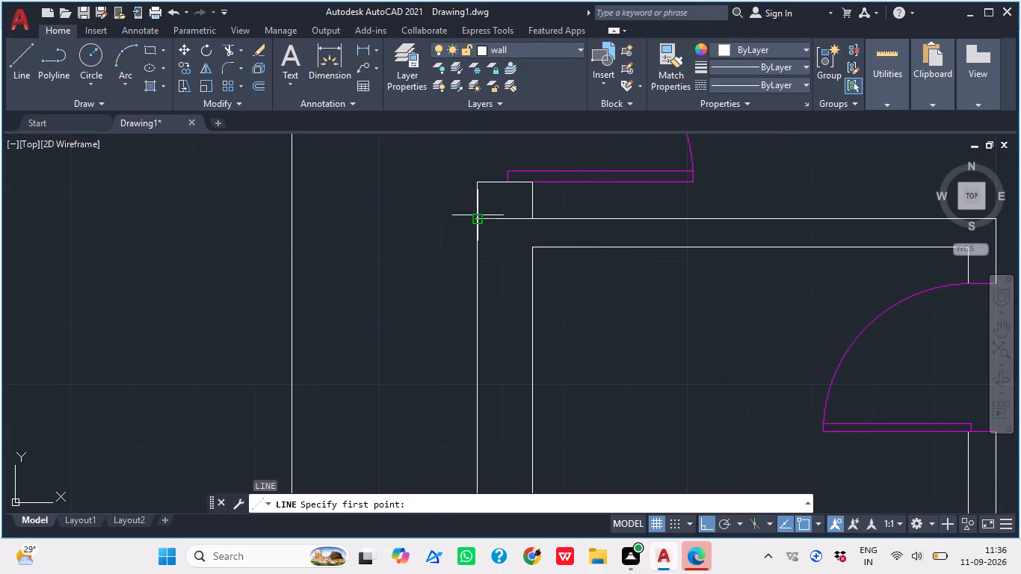
left_click(289, 220)
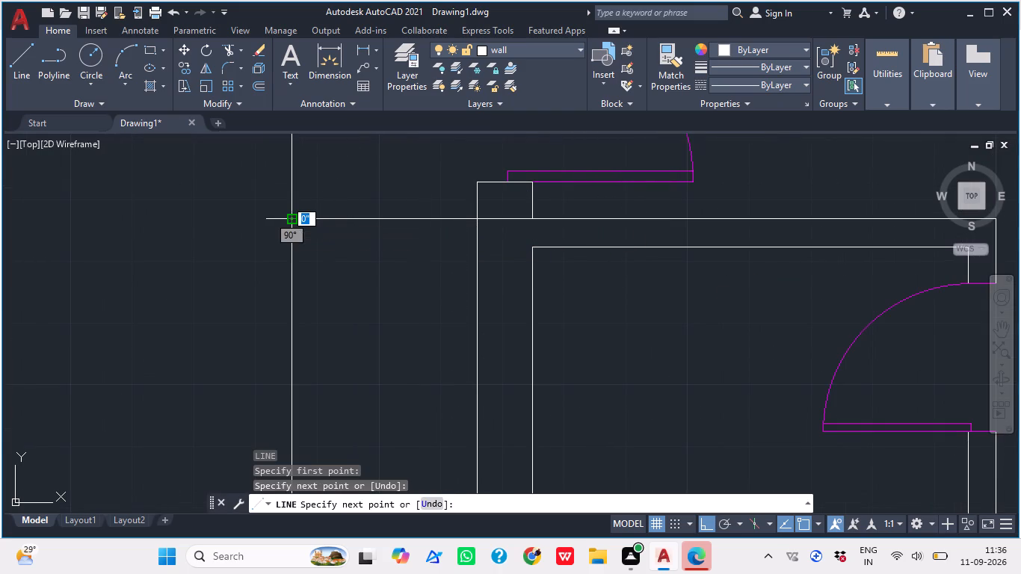
key("Escape")
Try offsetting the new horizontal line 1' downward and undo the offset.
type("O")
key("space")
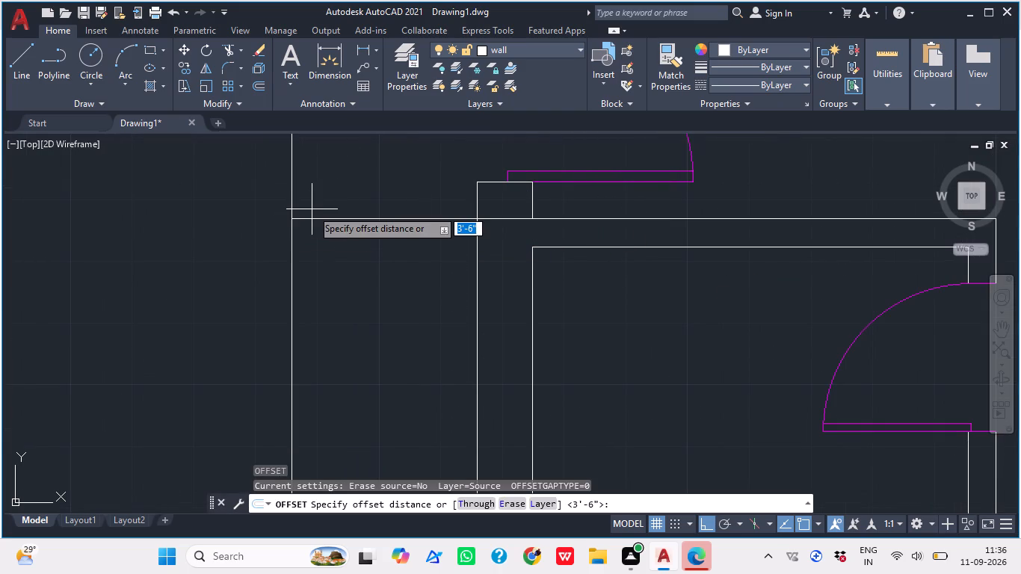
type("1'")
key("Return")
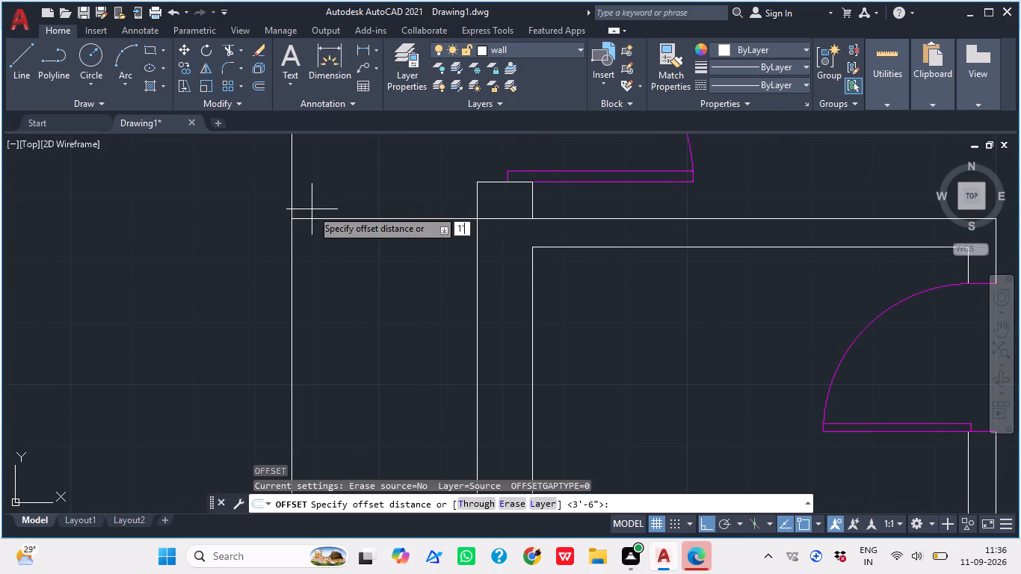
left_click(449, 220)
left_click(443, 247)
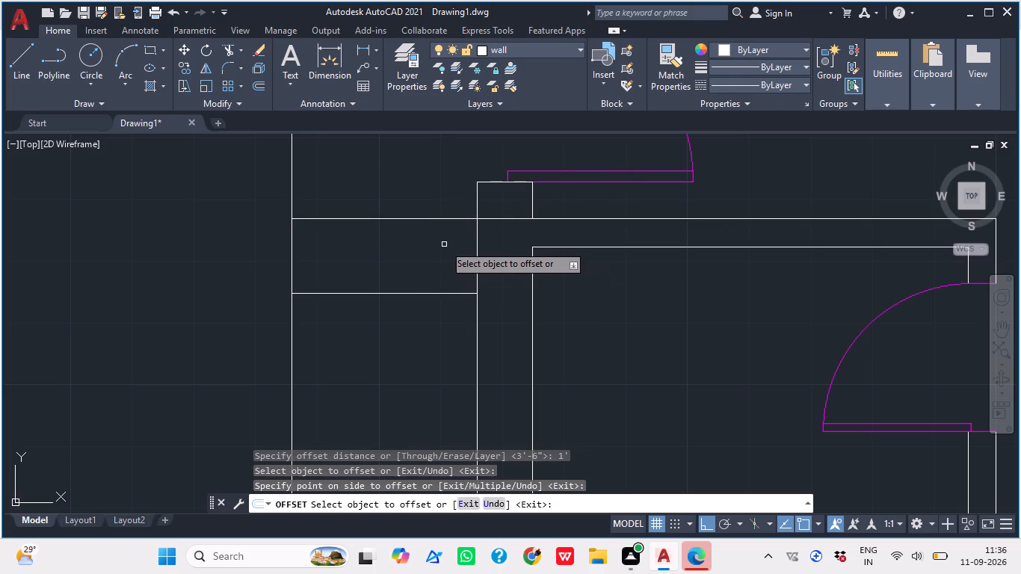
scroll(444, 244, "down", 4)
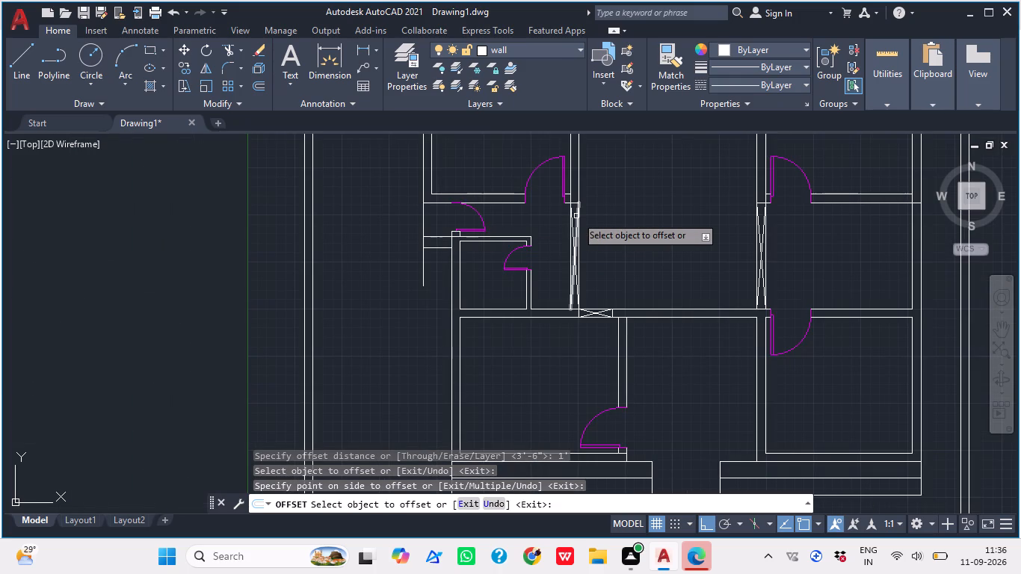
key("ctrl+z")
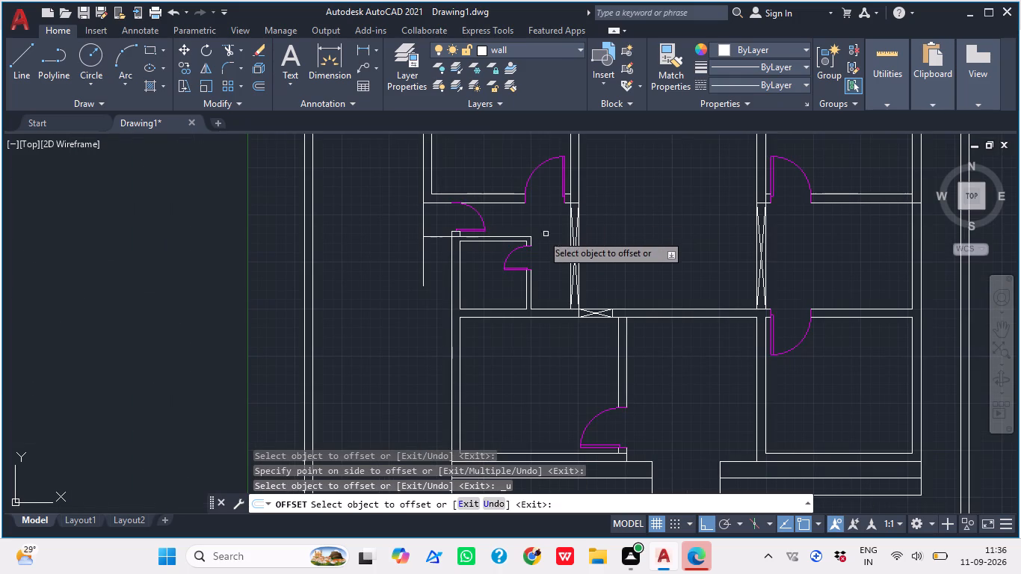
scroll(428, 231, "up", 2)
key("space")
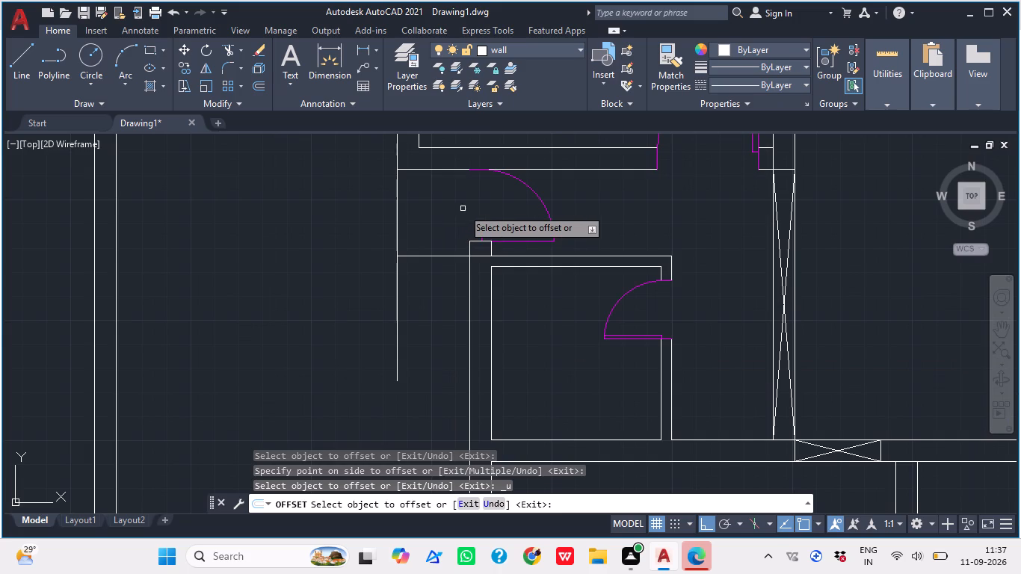
Offset the horizontal line downward three times in succession at 9" spacing to form the side entrance steps.
key("space")
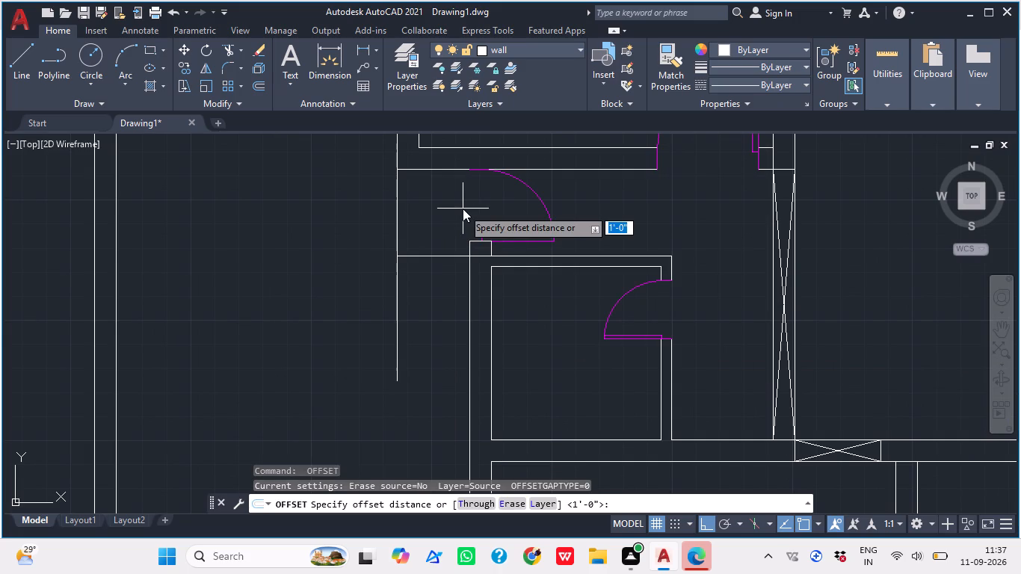
key("shift+quotedbl")
key("BackSpace")
type("9\"")
key("Return")
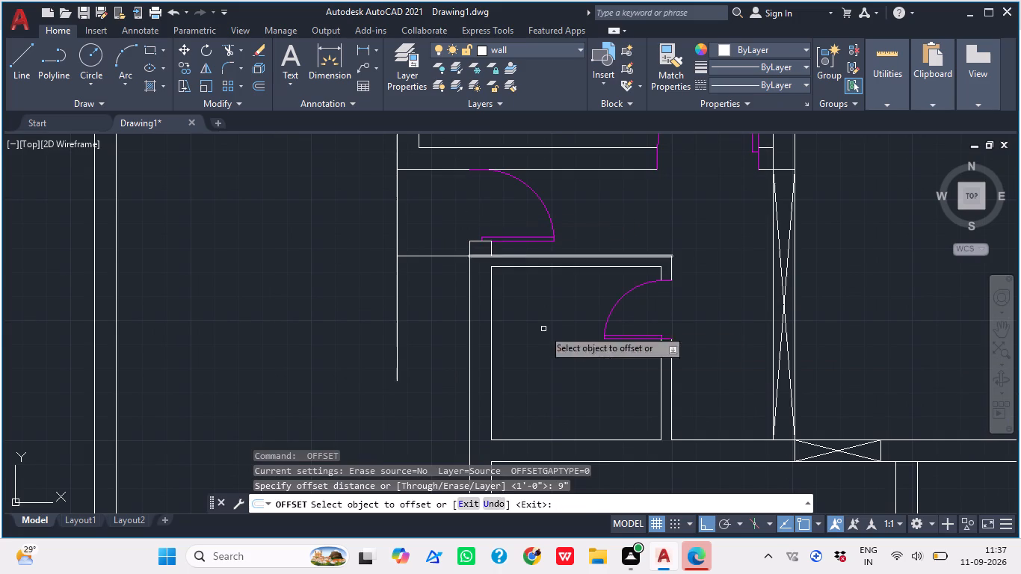
scroll(427, 263, "up", 1)
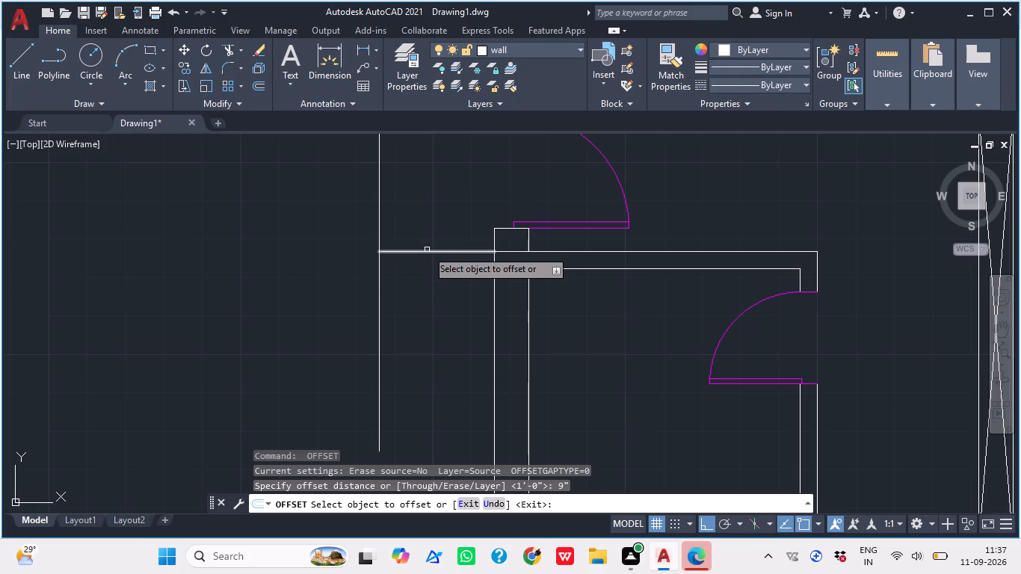
left_click(427, 250)
left_click(426, 289)
left_click(428, 287)
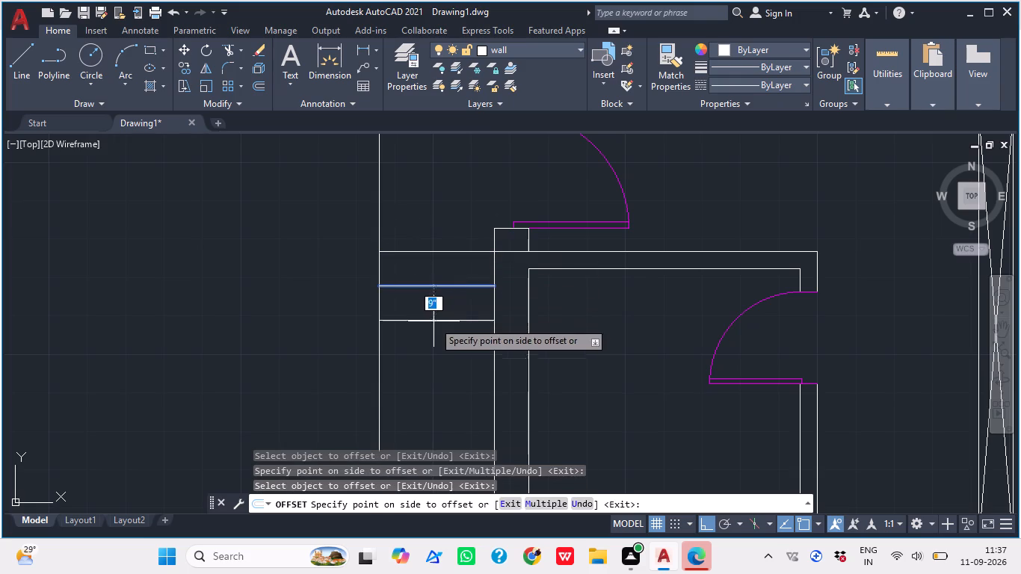
left_click(433, 343)
left_click(435, 321)
left_click(437, 368)
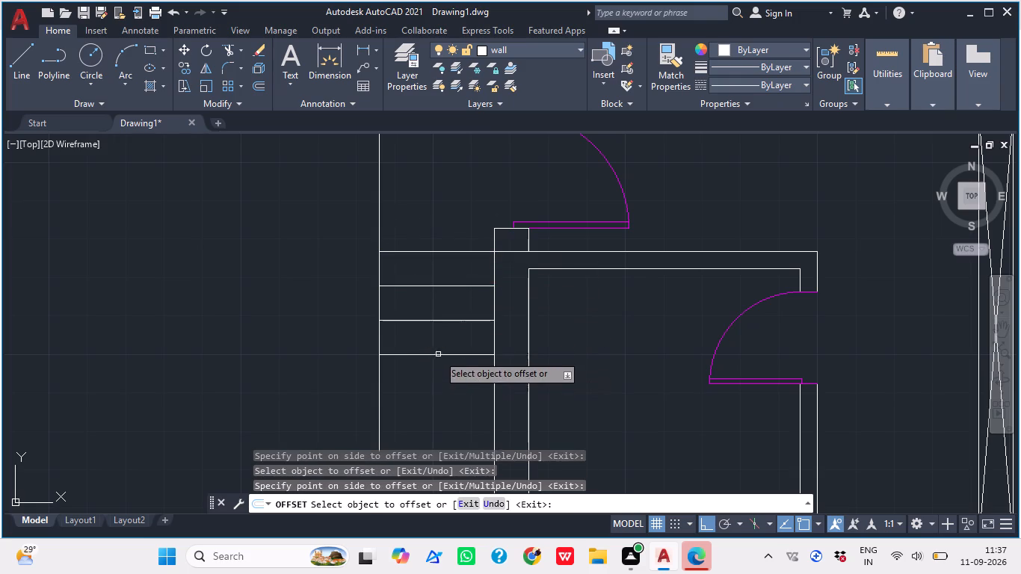
scroll(431, 289, "down", 2)
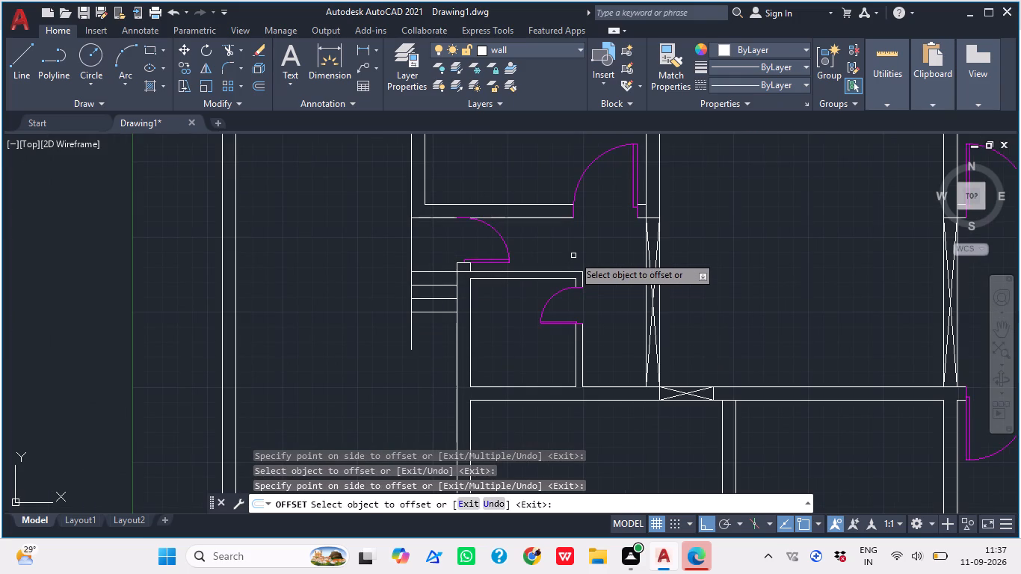
key("Escape")
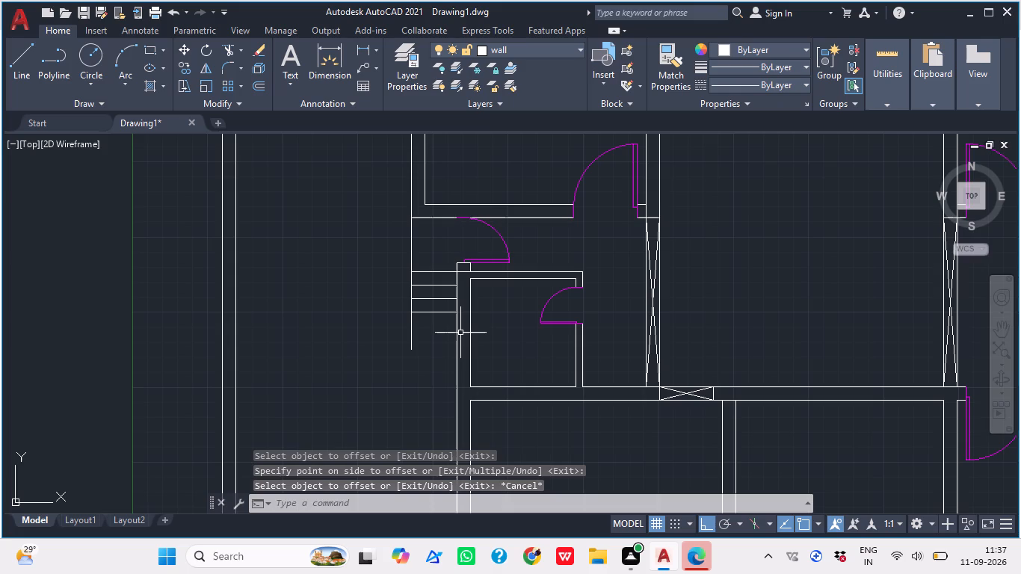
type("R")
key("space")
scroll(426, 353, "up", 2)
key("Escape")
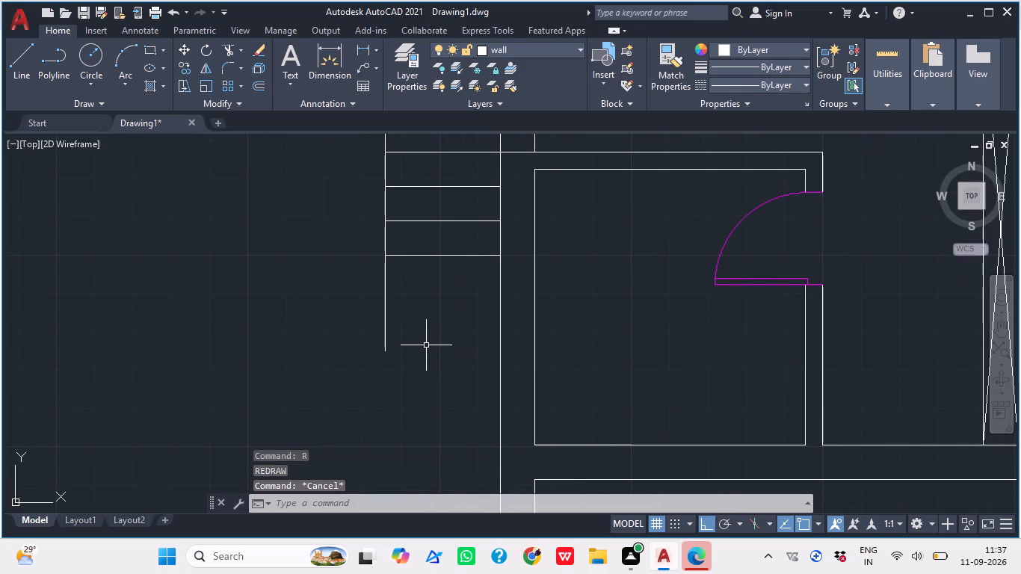
Trim the part of the vertical line that extends below the lowest step line.
key("t")
type("R")
key("space")
left_click(434, 318)
left_click(345, 303)
key("Escape")
key("grave")
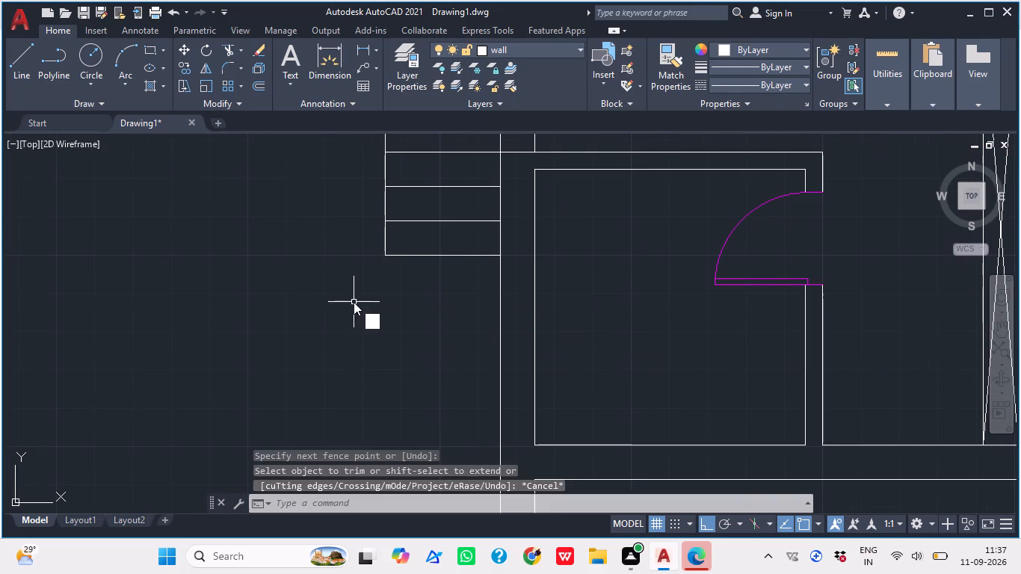
scroll(360, 300, "down", 2)
key("Escape")
Review the side entrance steps and the doors and openings across the whole floor plan.
middle_click_drag(384, 315, 339, 341)
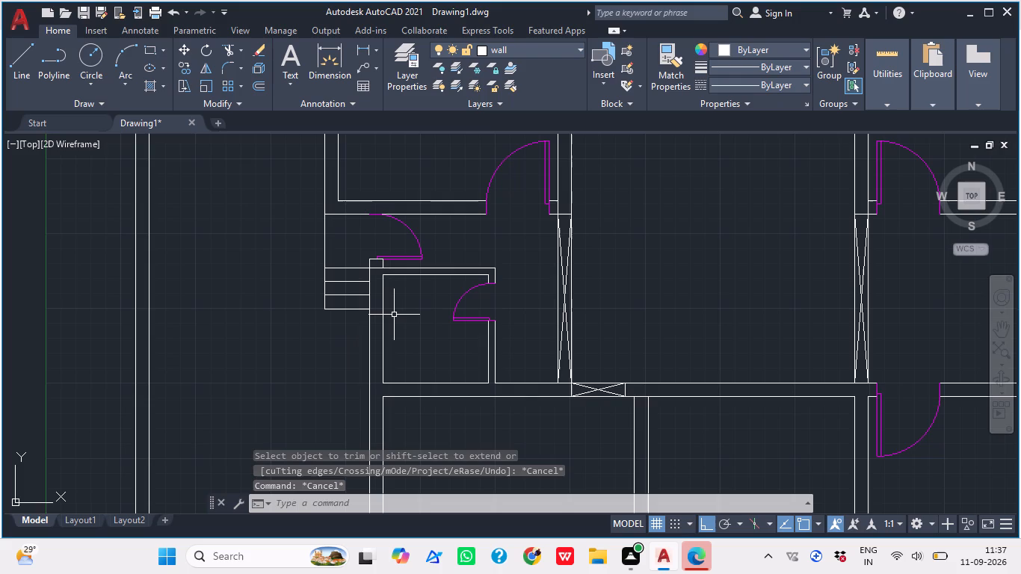
middle_click_drag(561, 308, 467, 308)
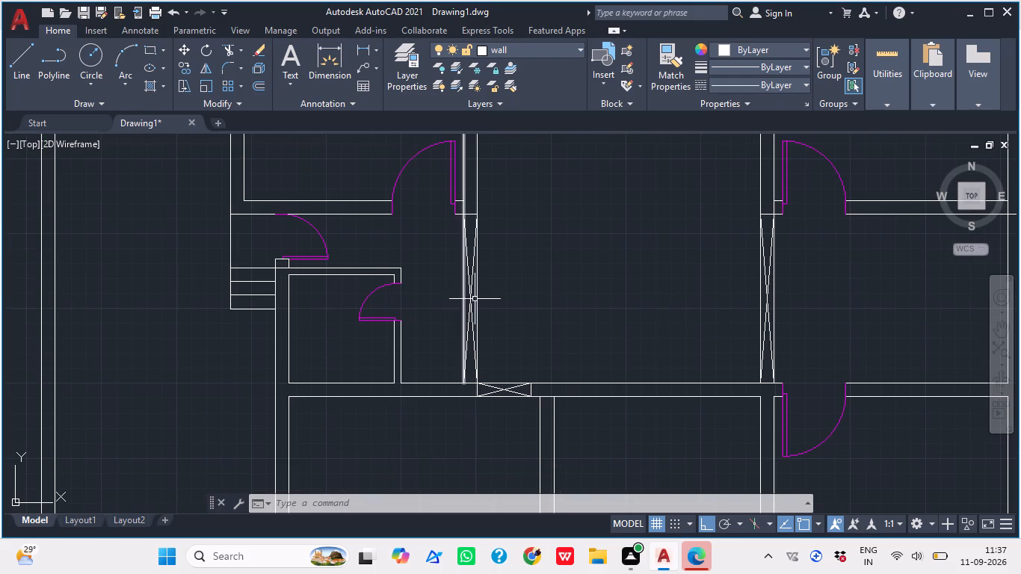
middle_click_drag(463, 312, 368, 378)
scroll(466, 245, "down", 3)
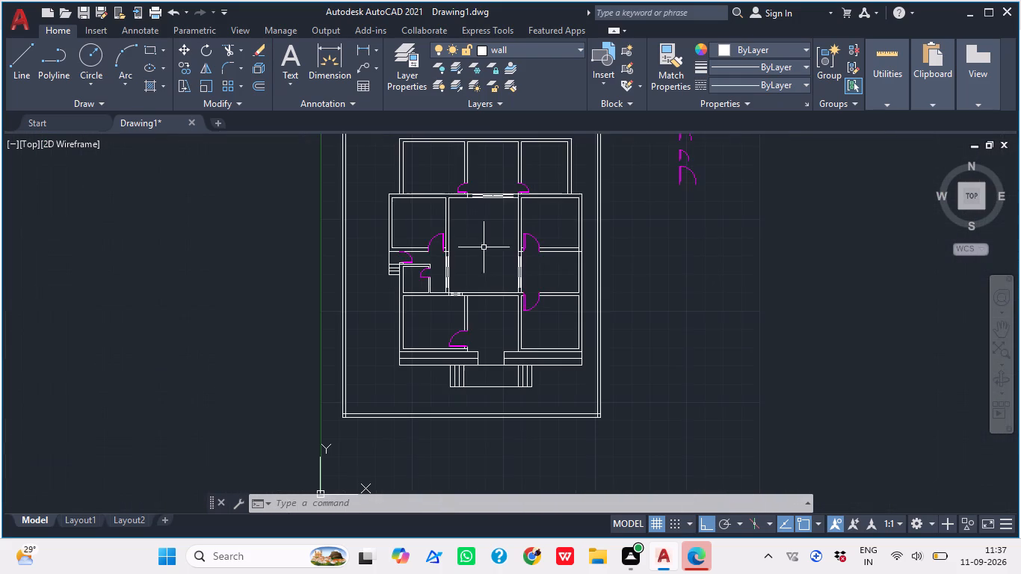
scroll(443, 337, "down", 1)
middle_click_drag(502, 306, 510, 266)
scroll(512, 262, "up", 1)
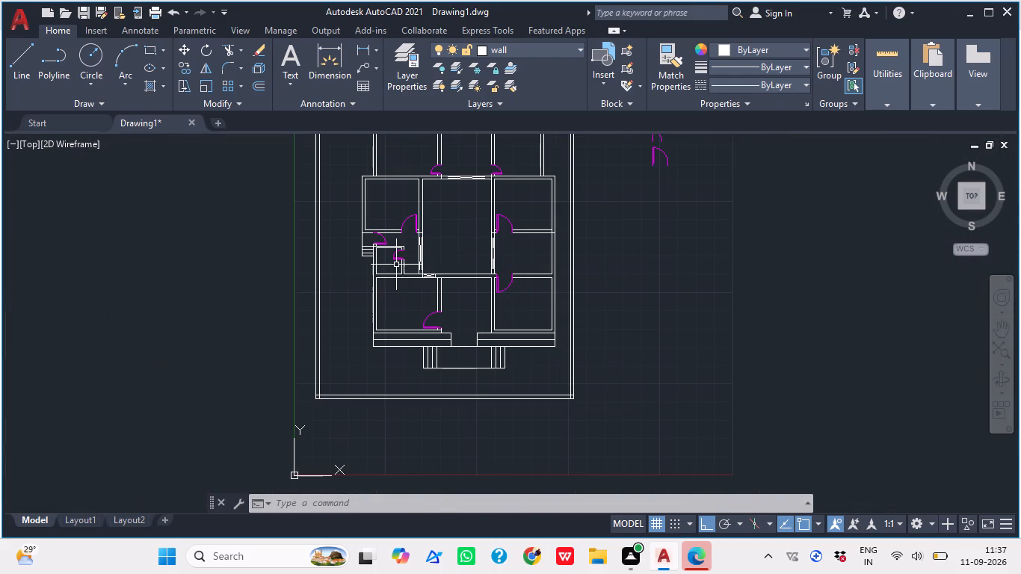
middle_click_drag(398, 262, 383, 345)
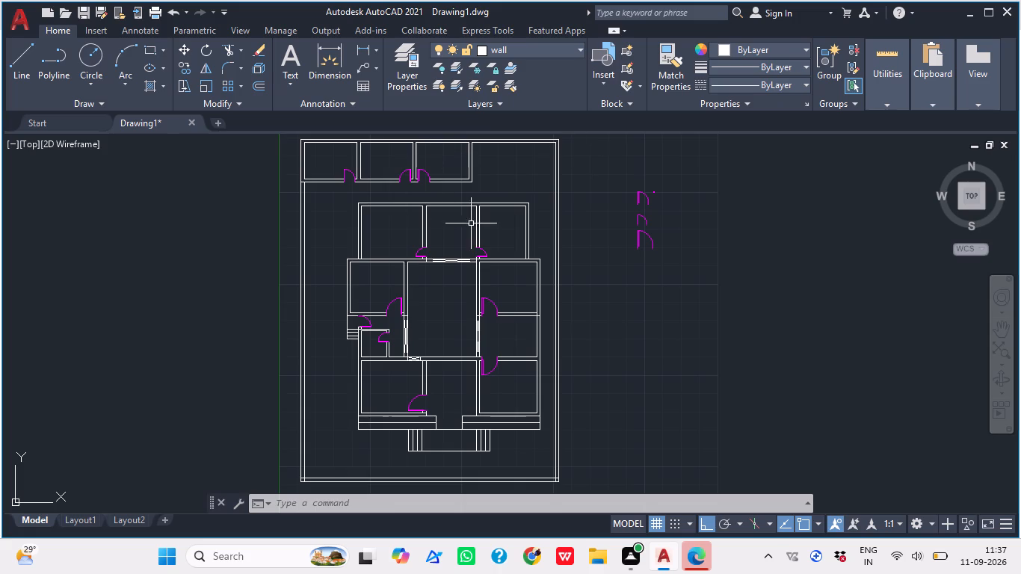
Erase the loose spare door blocks lying outside the floor plan beyond the compound wall.
middle_click_drag(472, 223, 493, 280)
left_click(659, 215)
left_click(679, 408)
left_click_drag(667, 361, 667, 354)
left_click(632, 182)
left_click_drag(740, 314, 731, 318)
left_click(616, 166)
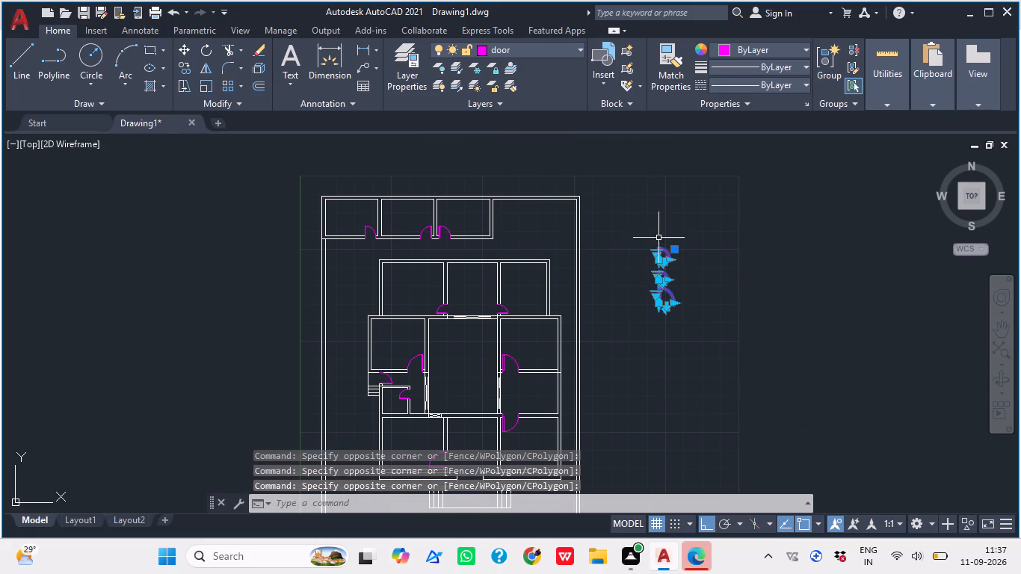
key("Delete")
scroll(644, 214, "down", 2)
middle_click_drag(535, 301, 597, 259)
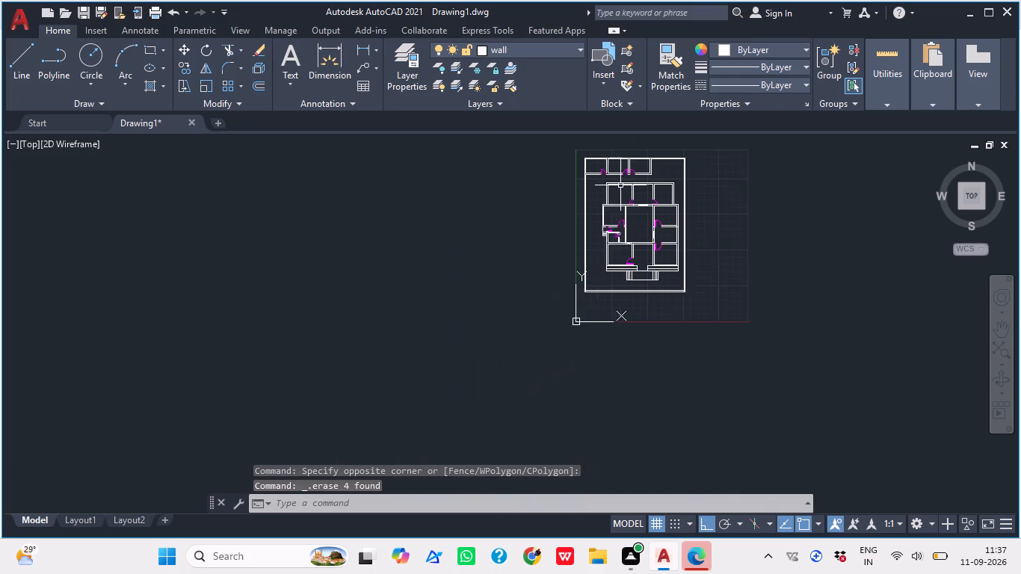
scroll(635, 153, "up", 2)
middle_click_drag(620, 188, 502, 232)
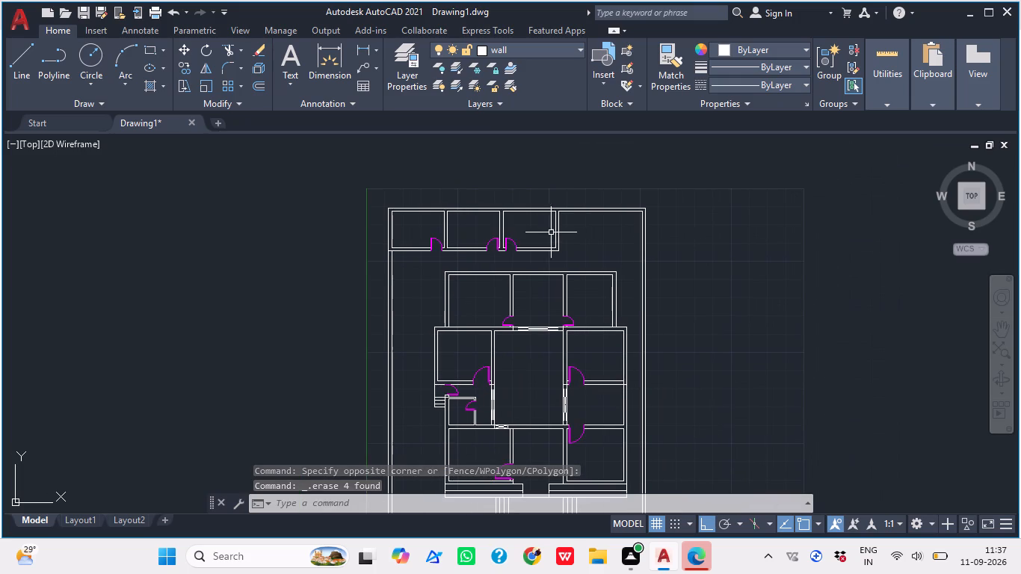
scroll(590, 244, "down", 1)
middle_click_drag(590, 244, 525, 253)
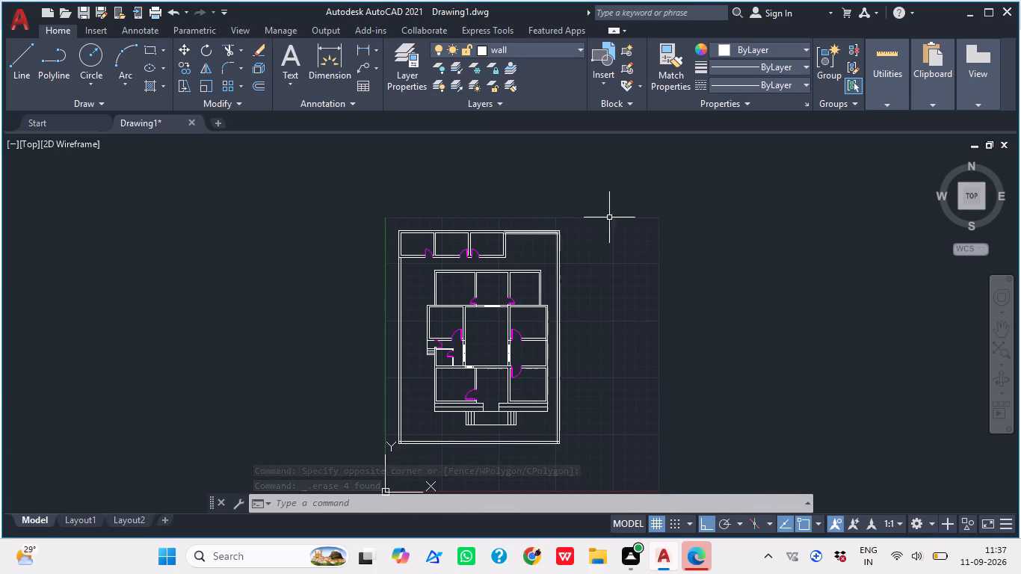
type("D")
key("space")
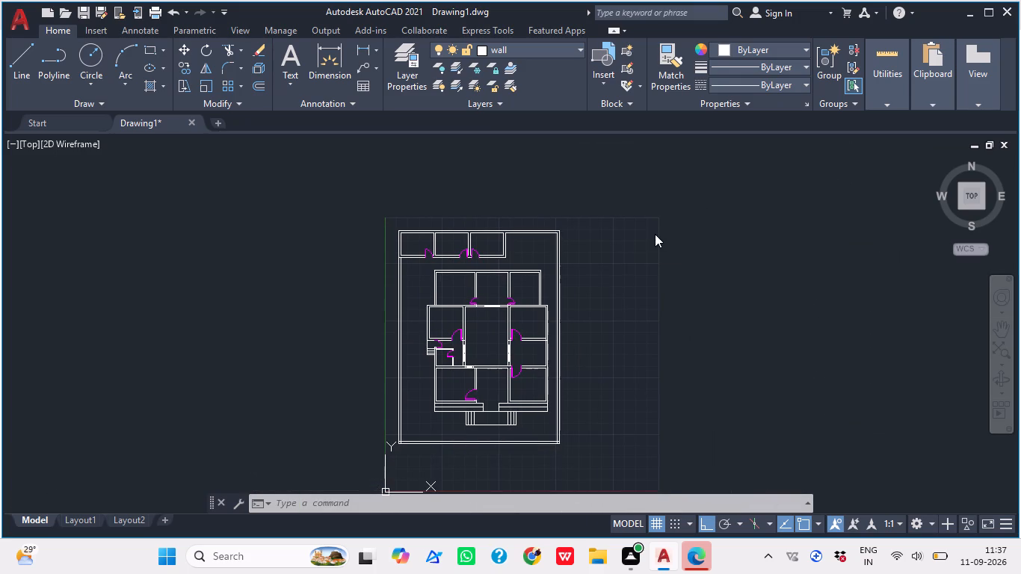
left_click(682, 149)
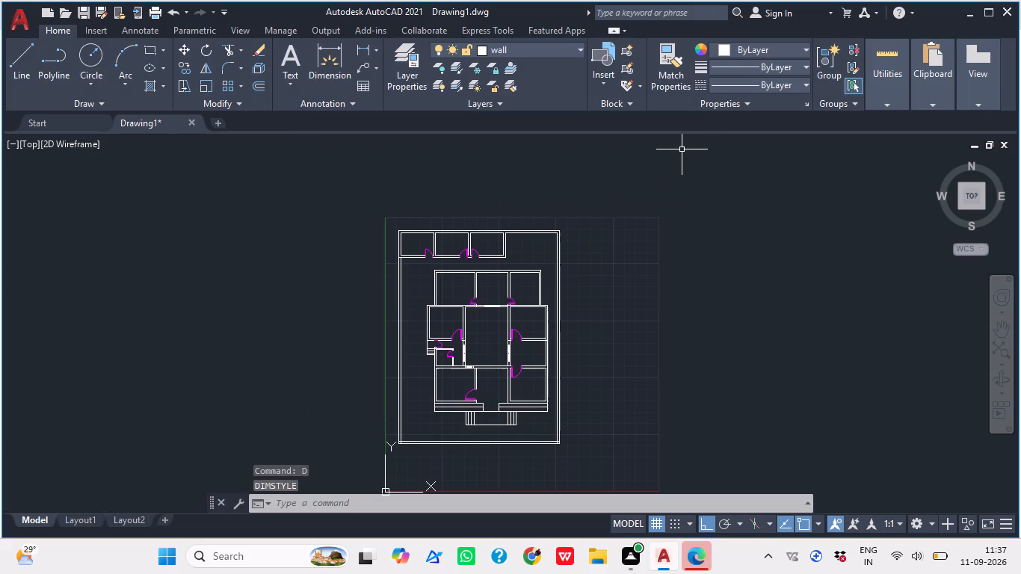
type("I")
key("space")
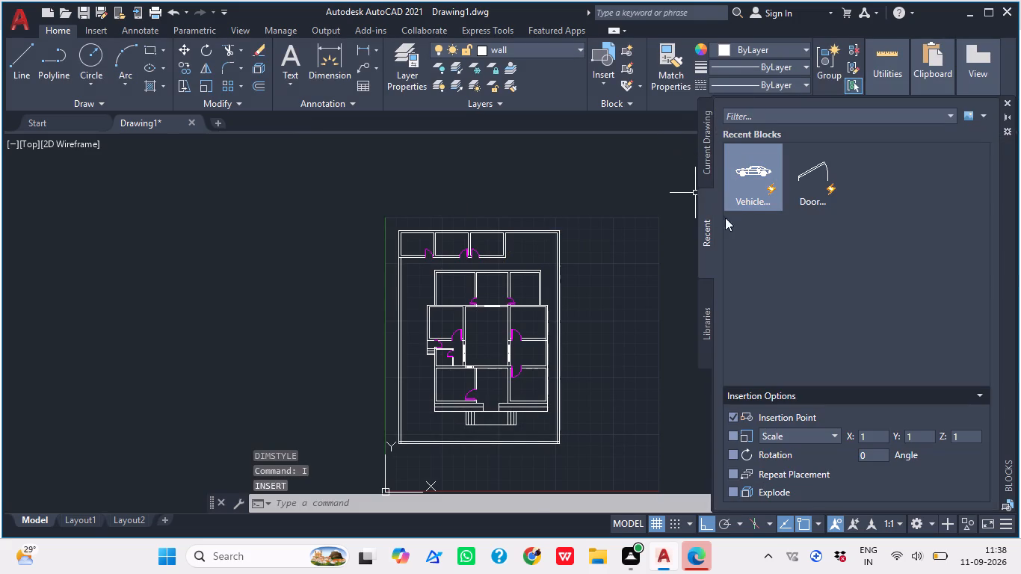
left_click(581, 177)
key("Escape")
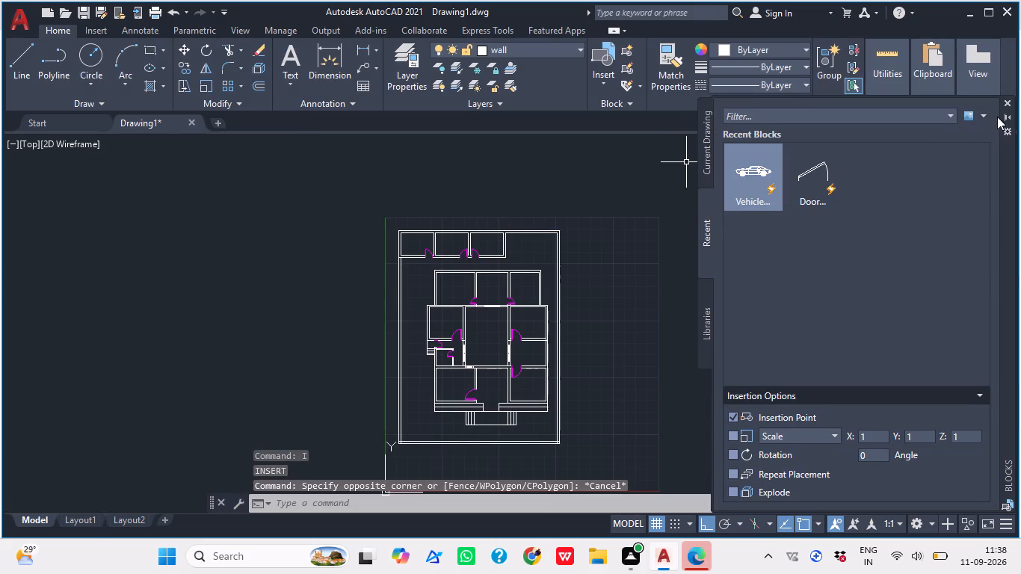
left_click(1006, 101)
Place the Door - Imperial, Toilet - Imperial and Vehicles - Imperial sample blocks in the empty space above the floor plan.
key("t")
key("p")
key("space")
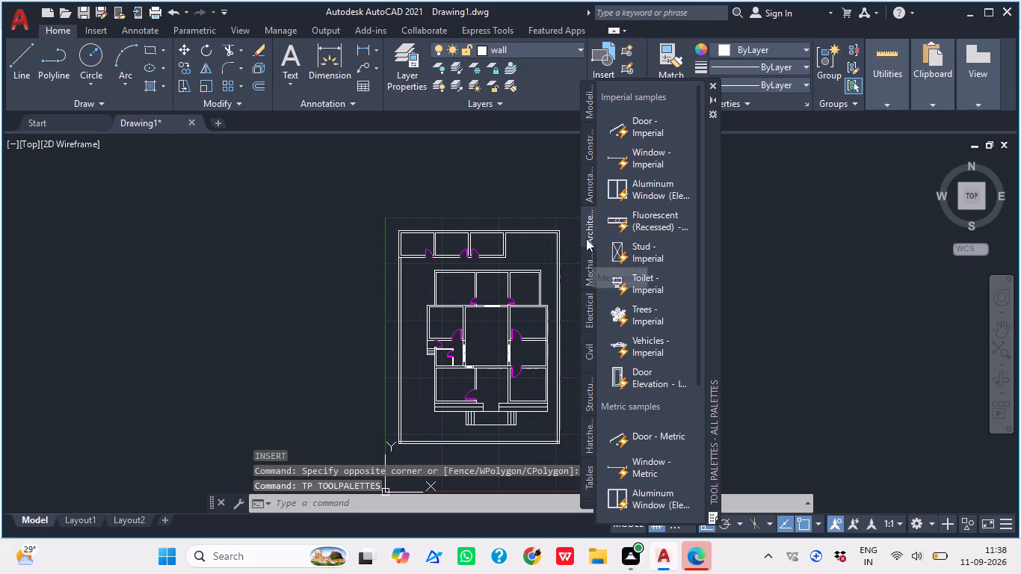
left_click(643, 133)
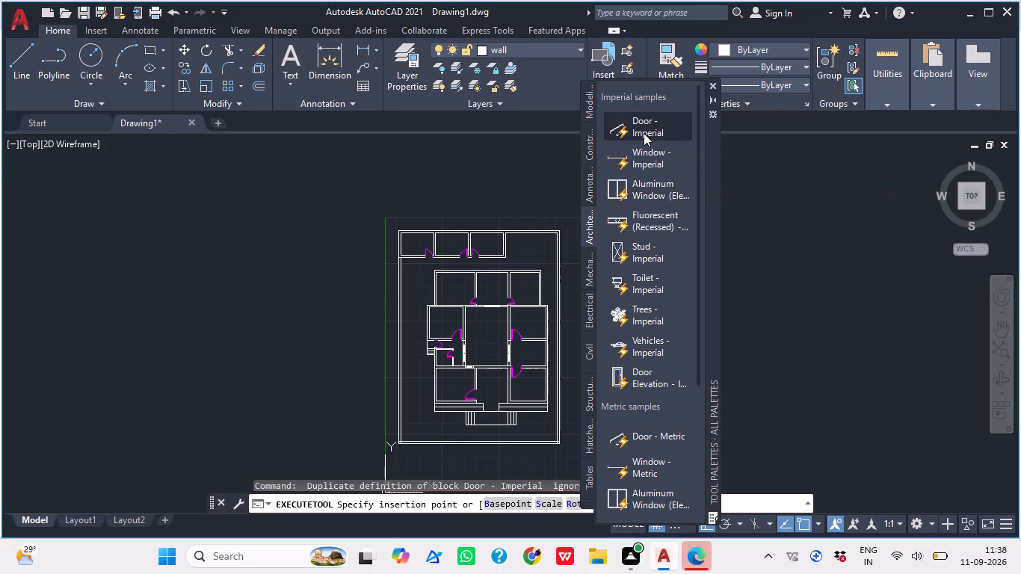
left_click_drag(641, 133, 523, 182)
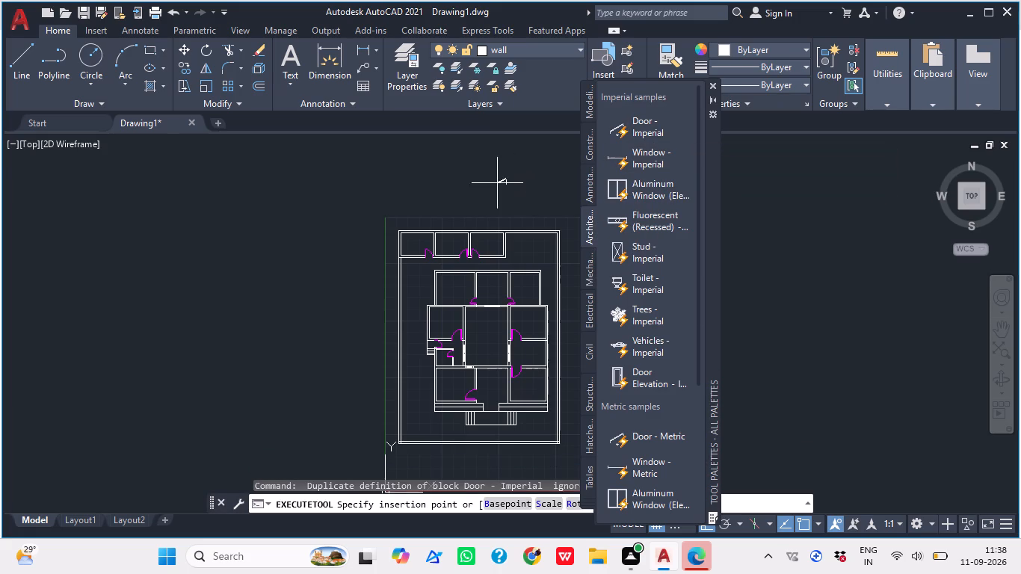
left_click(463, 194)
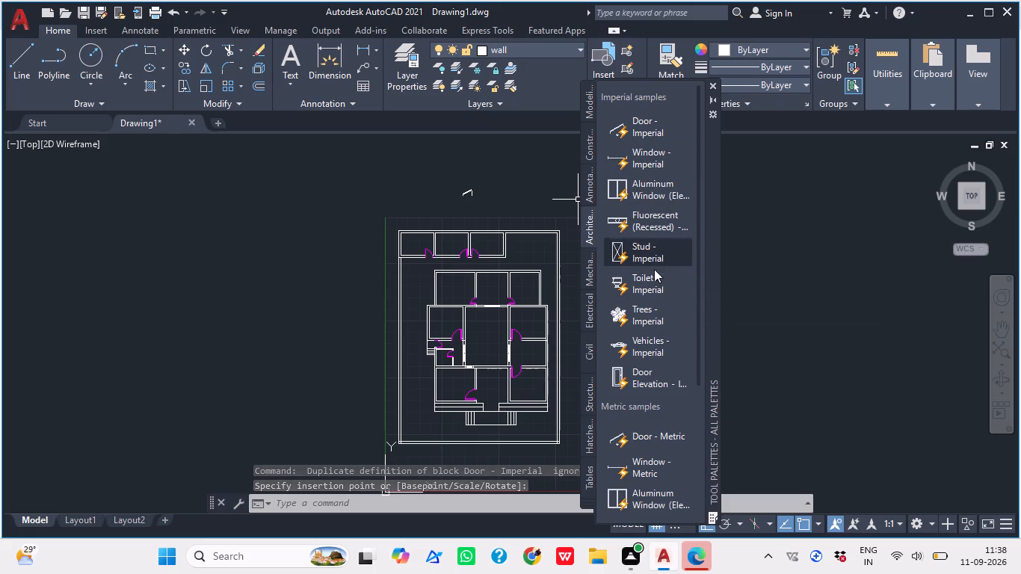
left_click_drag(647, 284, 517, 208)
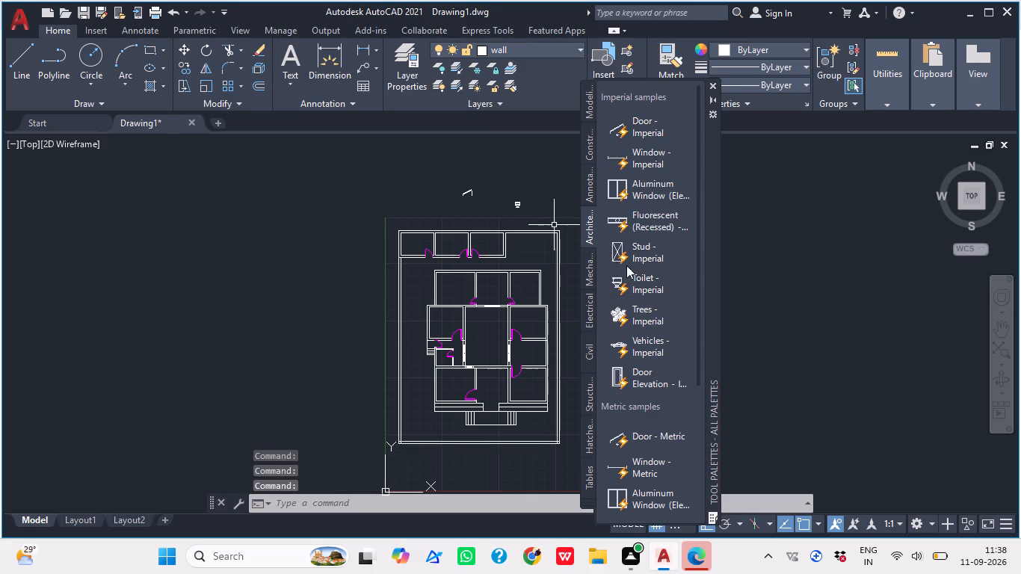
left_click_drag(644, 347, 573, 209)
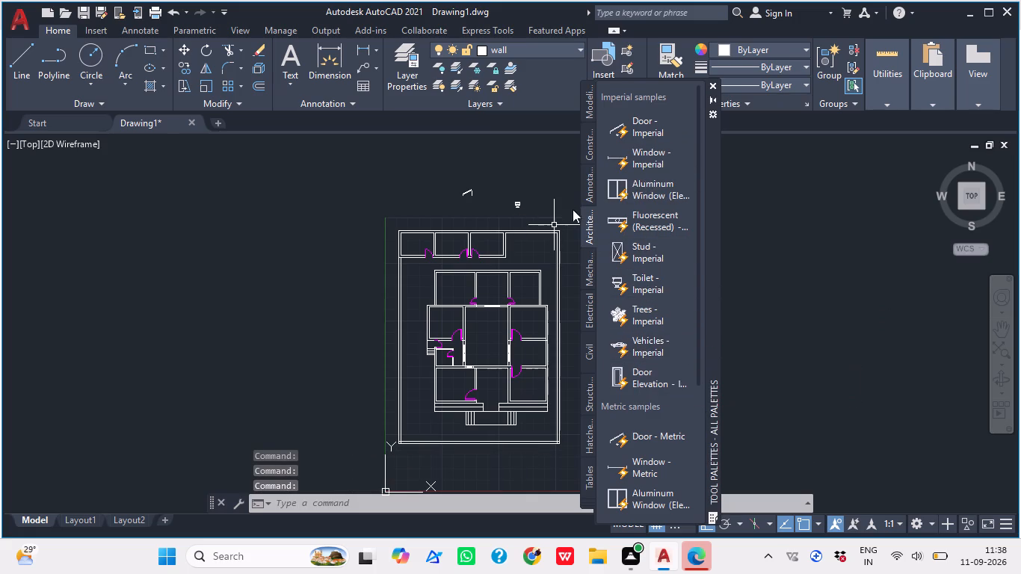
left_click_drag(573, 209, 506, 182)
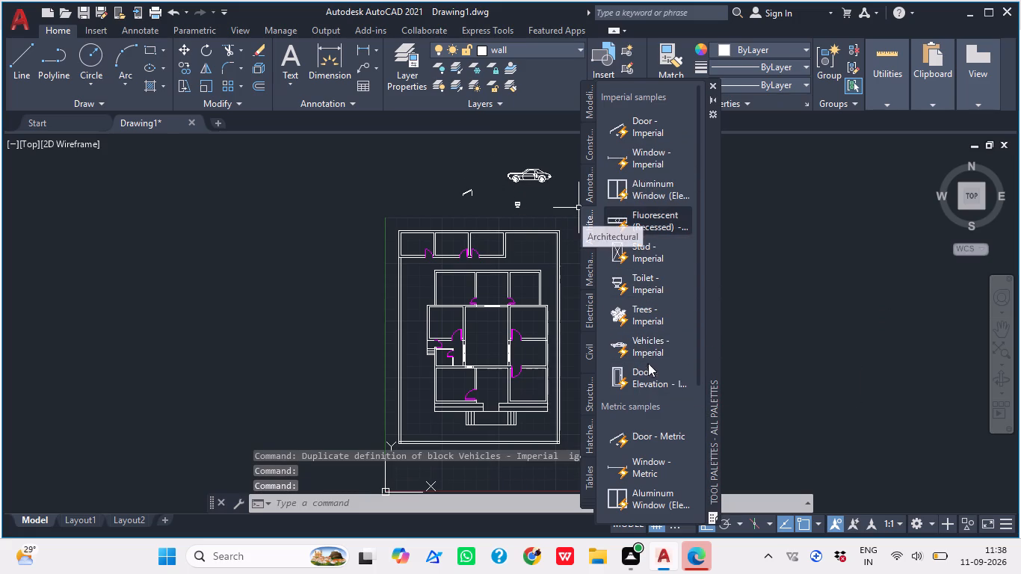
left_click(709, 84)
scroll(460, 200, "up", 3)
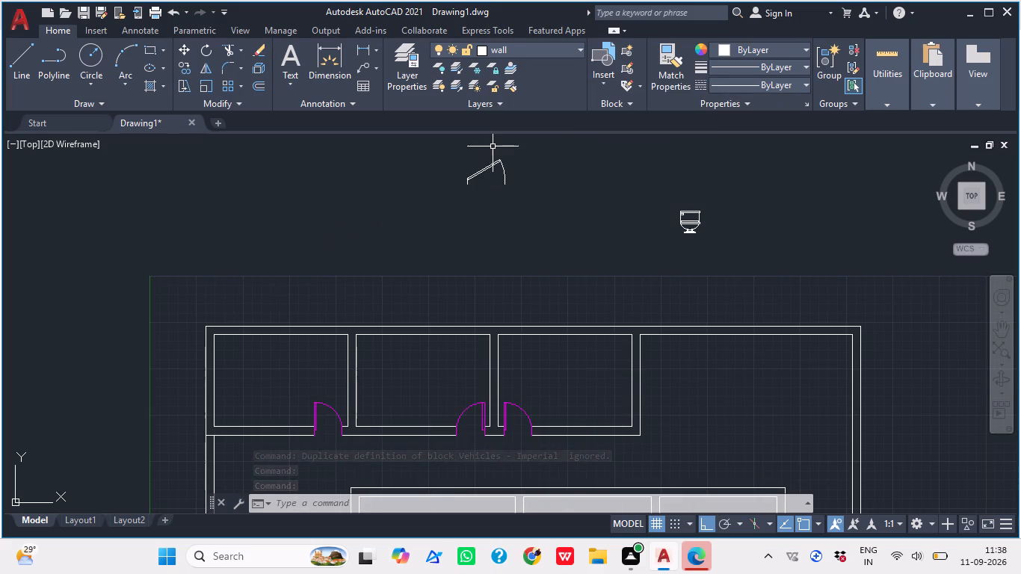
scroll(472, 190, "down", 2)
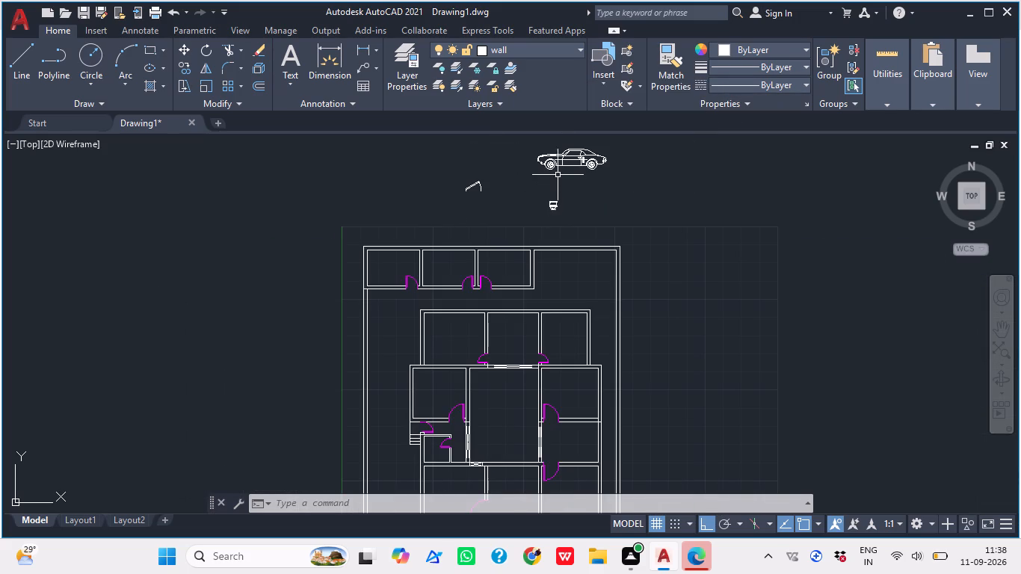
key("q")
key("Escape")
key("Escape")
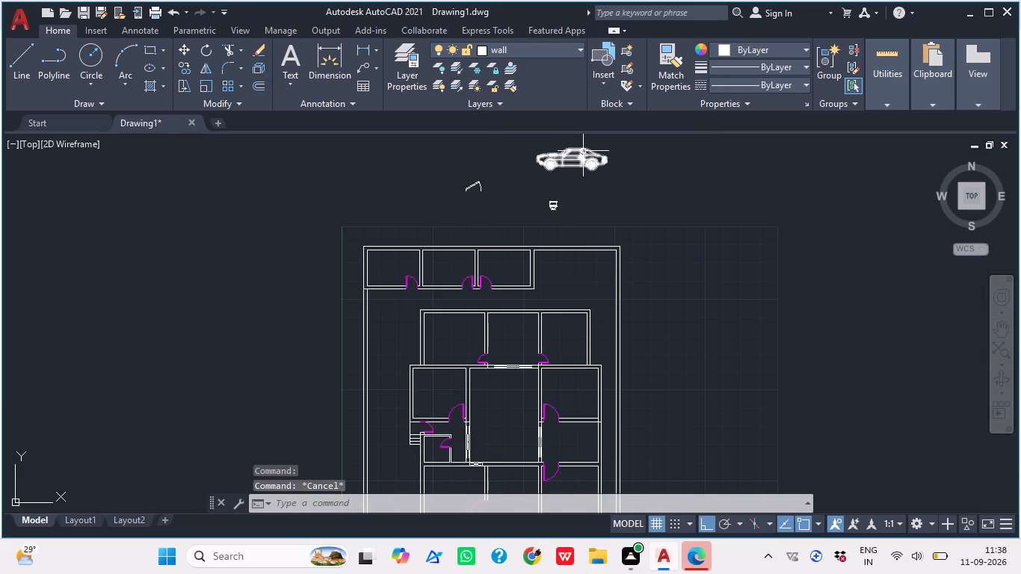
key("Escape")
Bring the Window - Imperial sample block into the drawing, placing it above the floor plan beside the loose door block.
key("t")
key("p")
key("space")
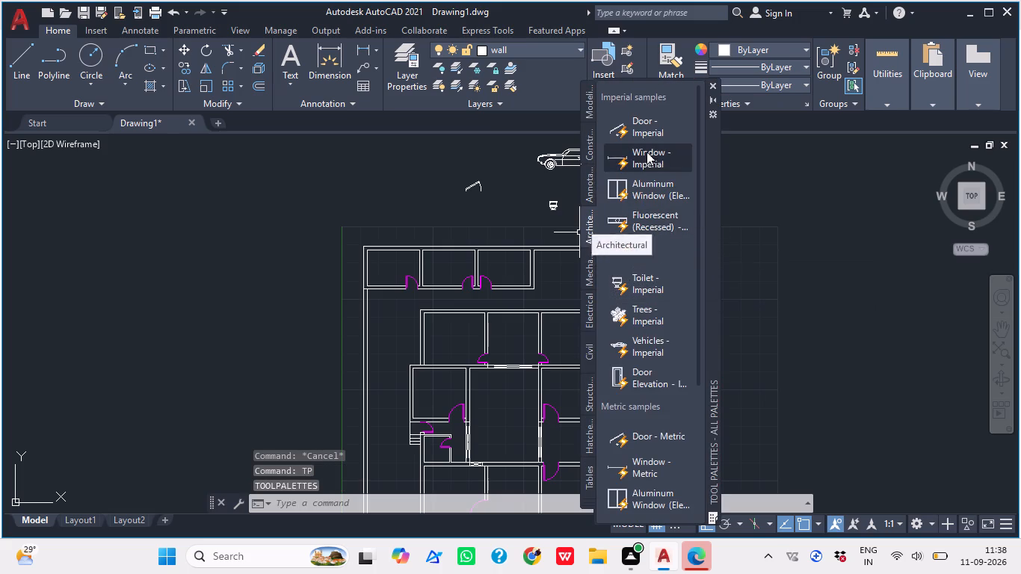
left_click_drag(649, 150, 592, 150)
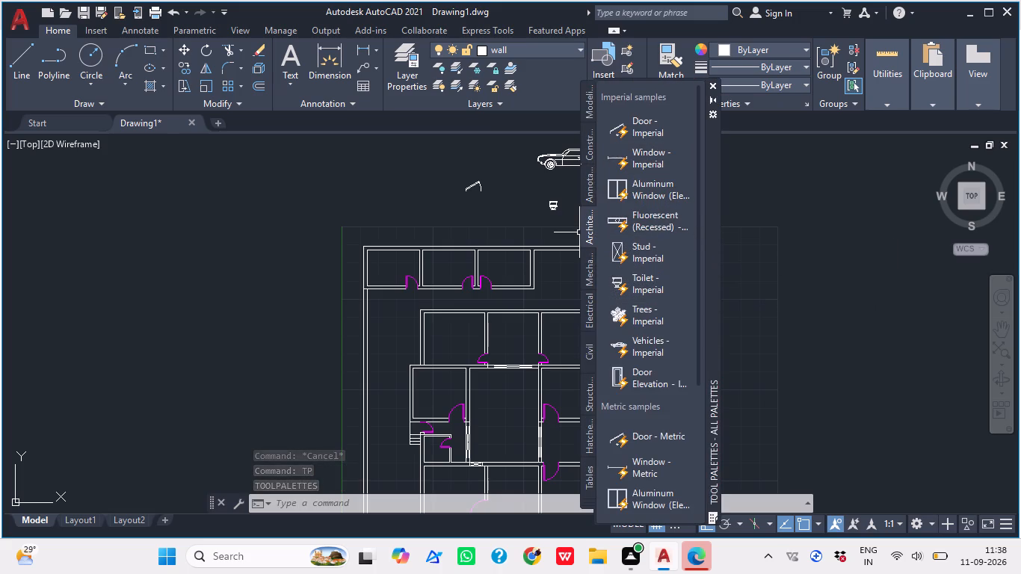
left_click_drag(592, 150, 402, 190)
key("Escape")
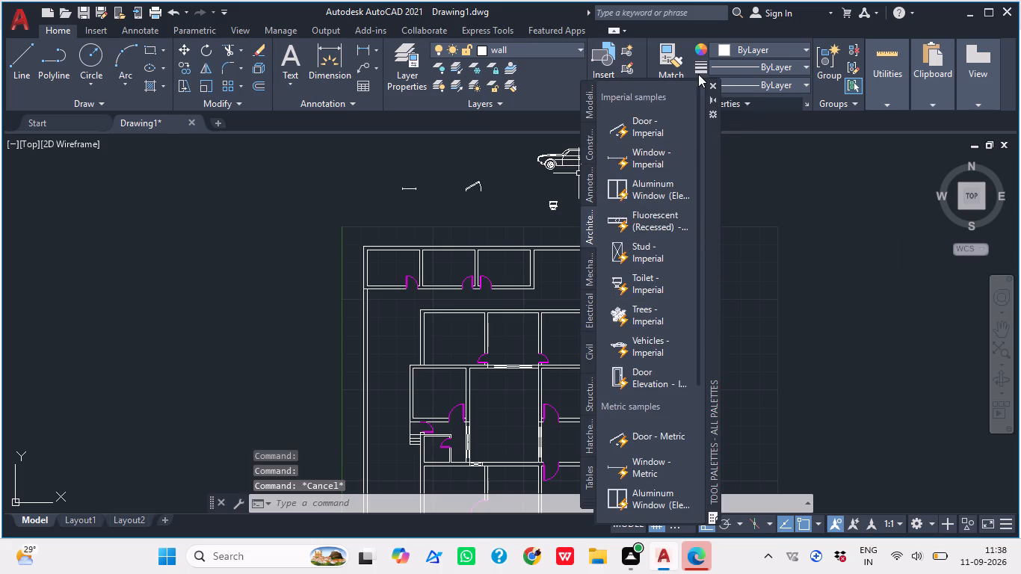
left_click(712, 86)
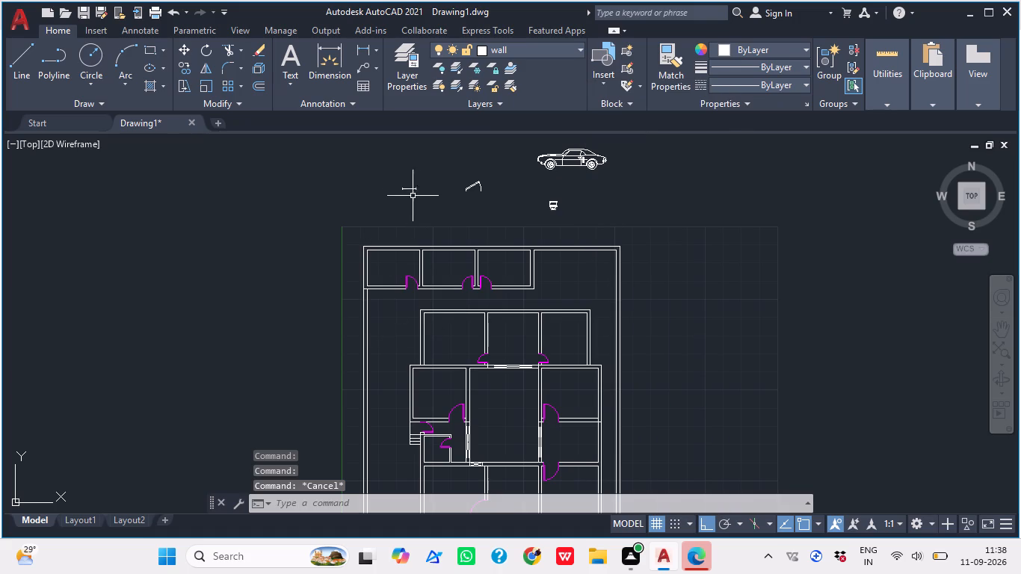
Erase the loose window block lying above the floor plan.
left_click(410, 190)
scroll(410, 190, "up", 7)
key("Escape")
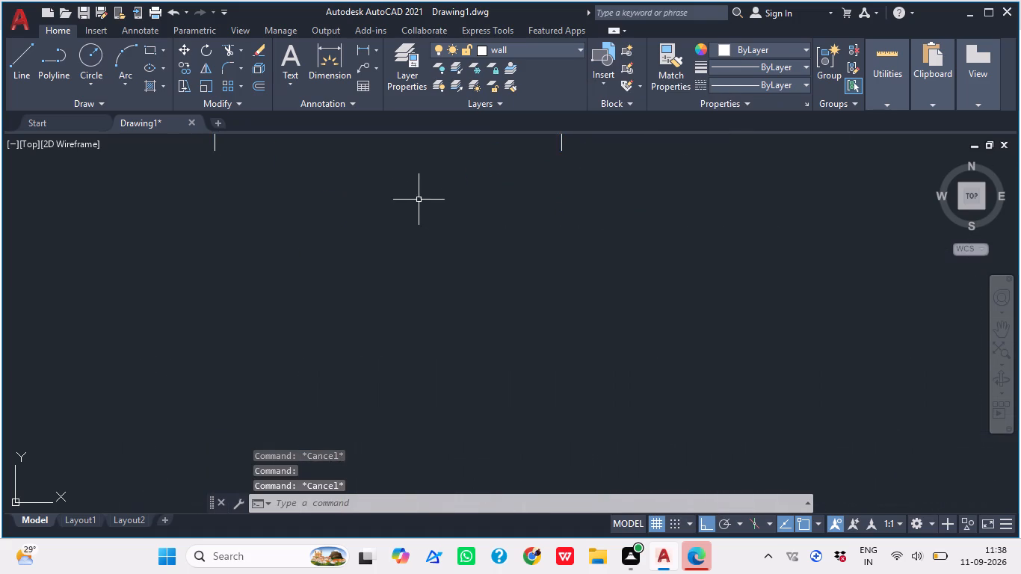
scroll(424, 194, "down", 2)
left_click_drag(317, 146, 325, 151)
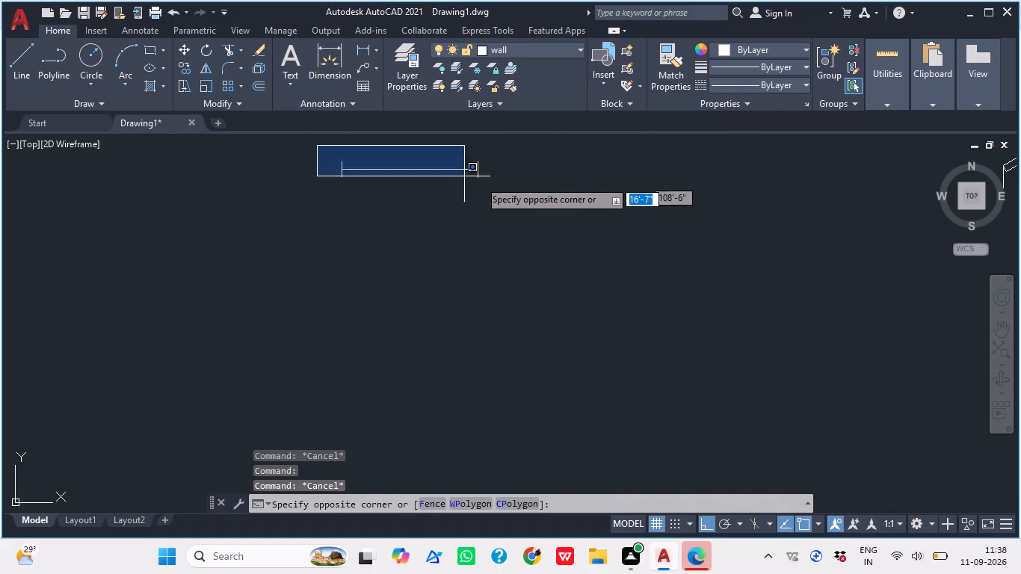
left_click(499, 200)
key("Delete")
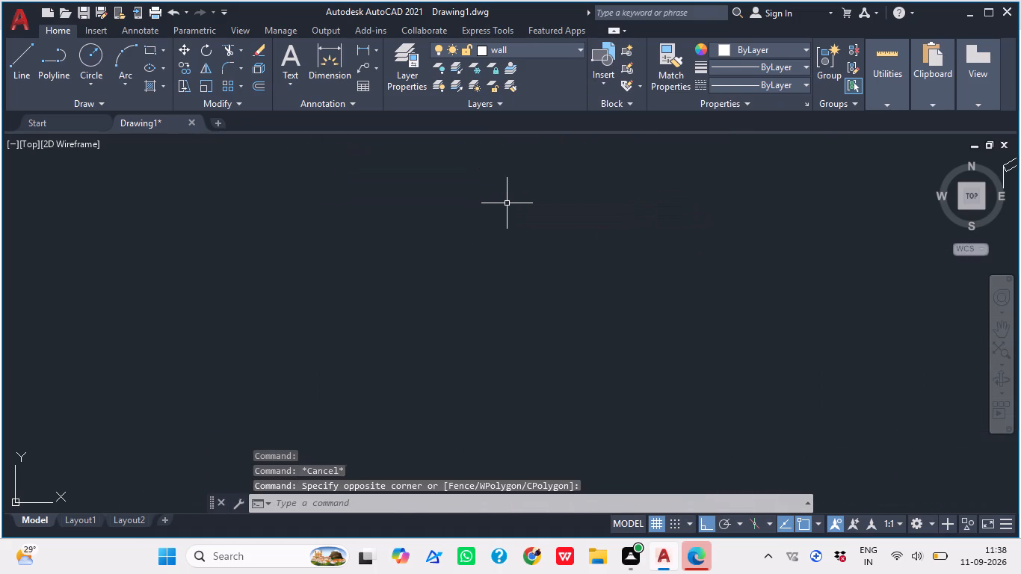
Make the window layer current.
scroll(465, 215, "down", 4)
middle_click_drag(487, 223, 354, 324)
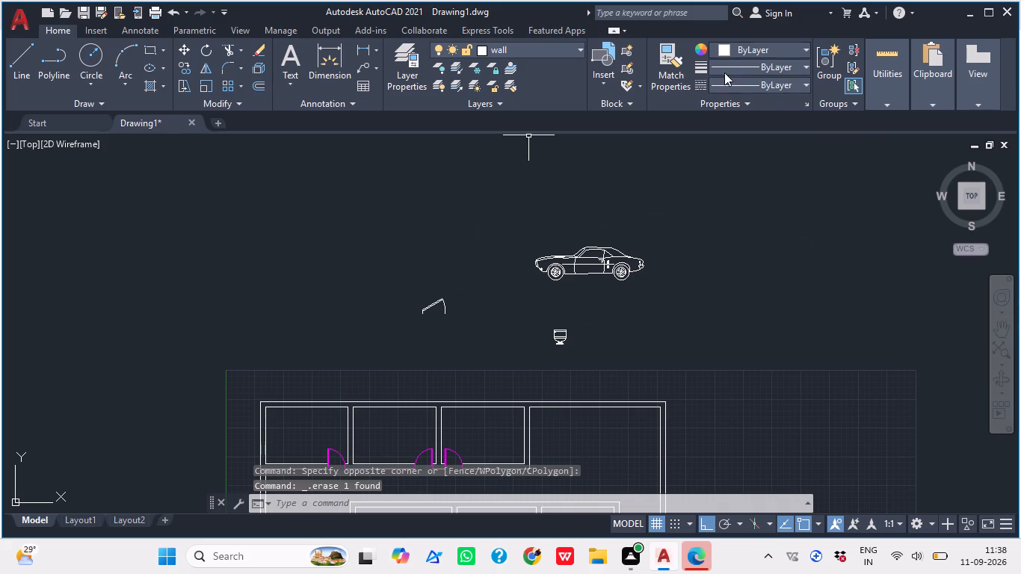
left_click(582, 47)
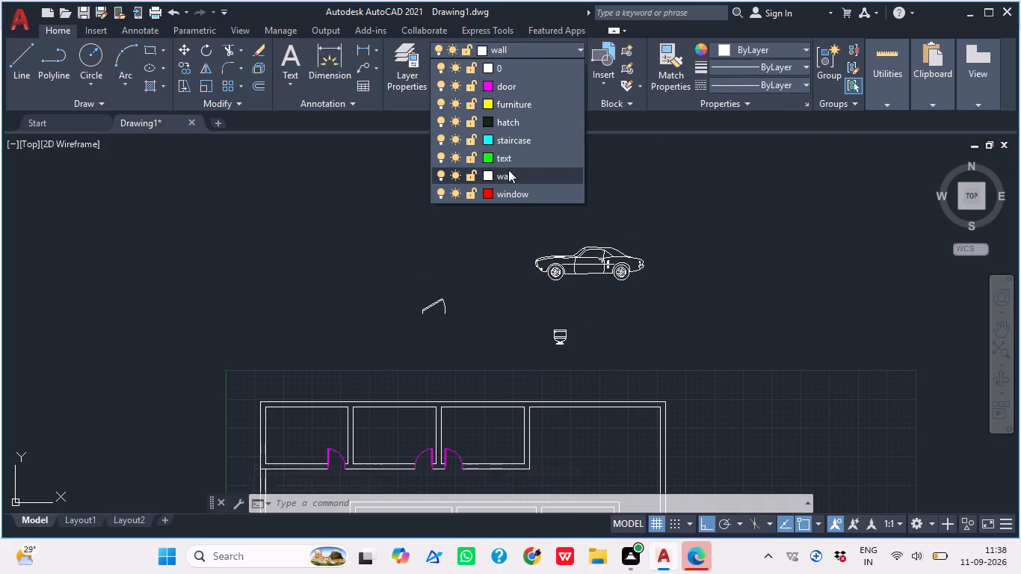
left_click(505, 192)
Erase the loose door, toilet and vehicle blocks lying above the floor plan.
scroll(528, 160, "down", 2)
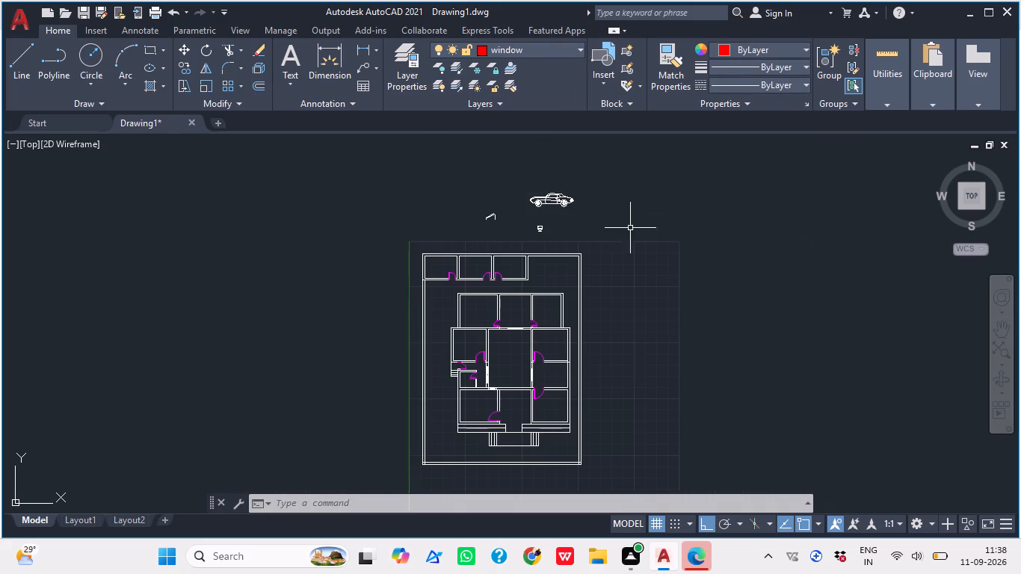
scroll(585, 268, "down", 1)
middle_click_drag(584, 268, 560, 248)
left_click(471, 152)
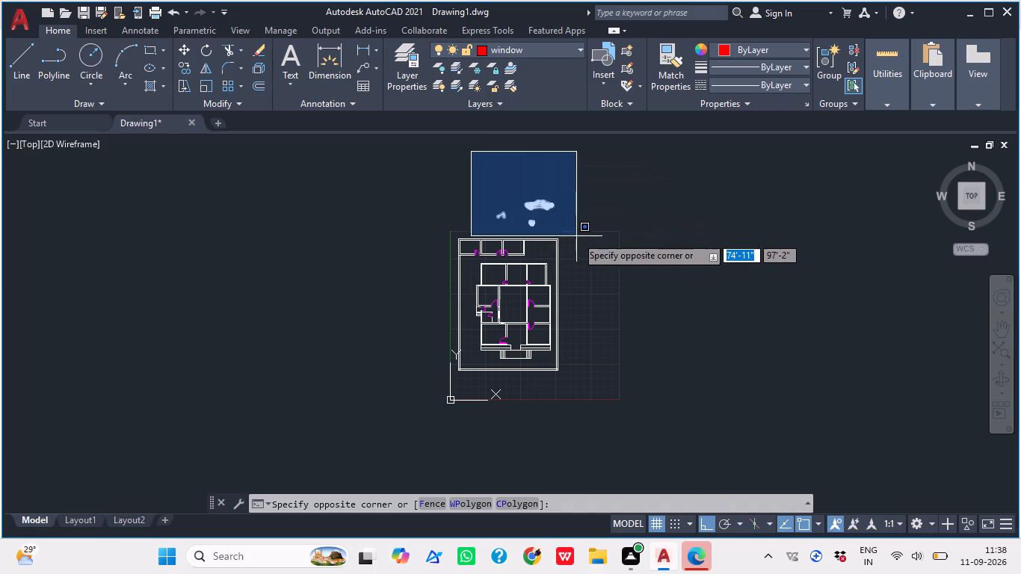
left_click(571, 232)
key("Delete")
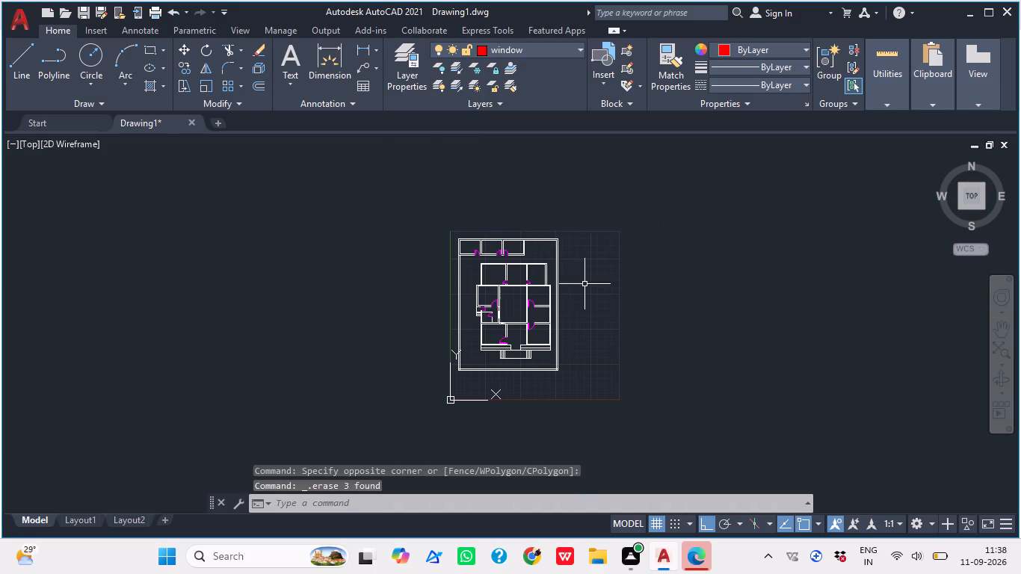
Insert the recently used Window block on the window layer, outside the compound wall to the east of the plan.
scroll(586, 324, "up", 2)
type("I")
key("space")
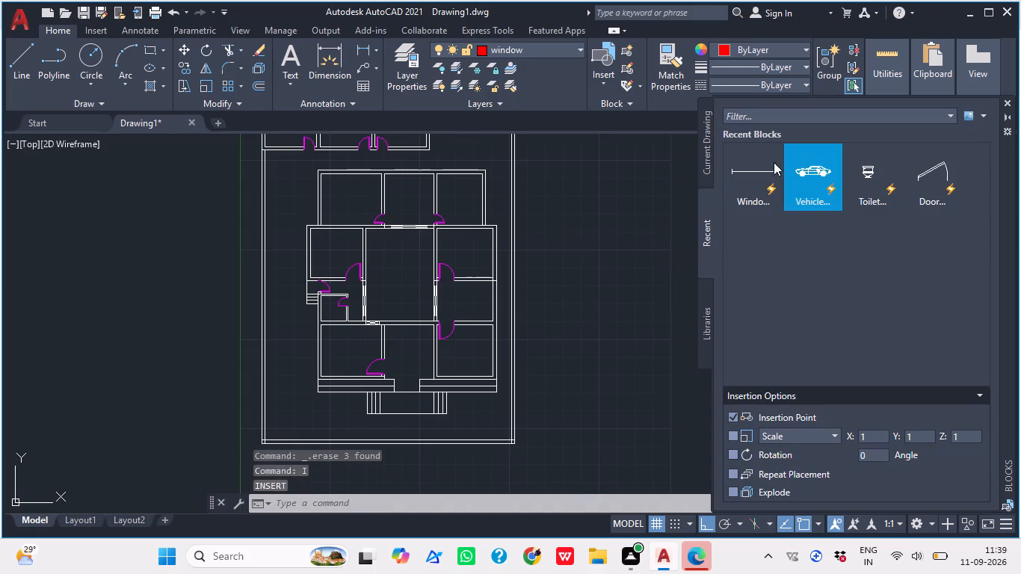
left_click_drag(756, 178, 560, 256)
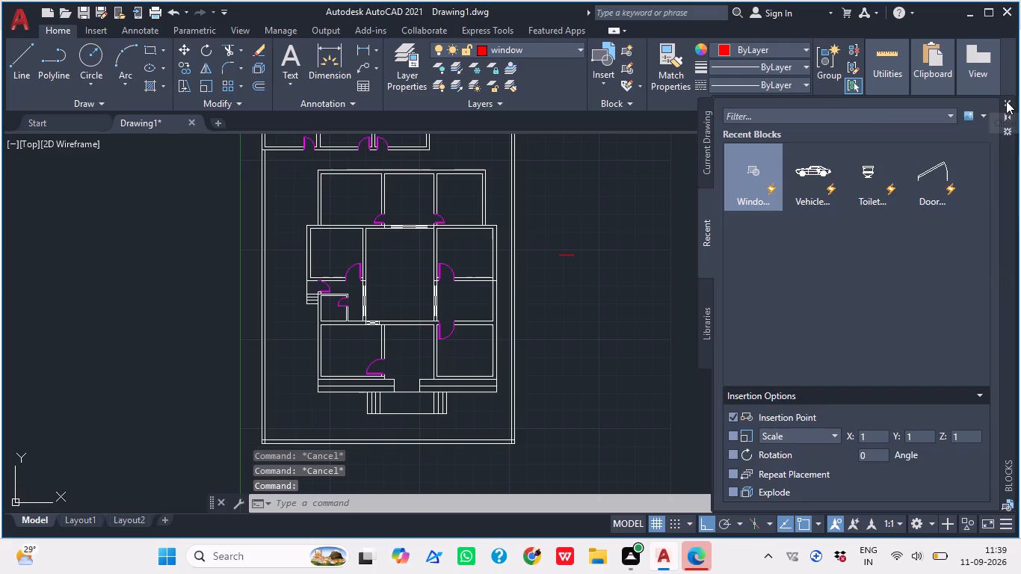
left_click(1006, 101)
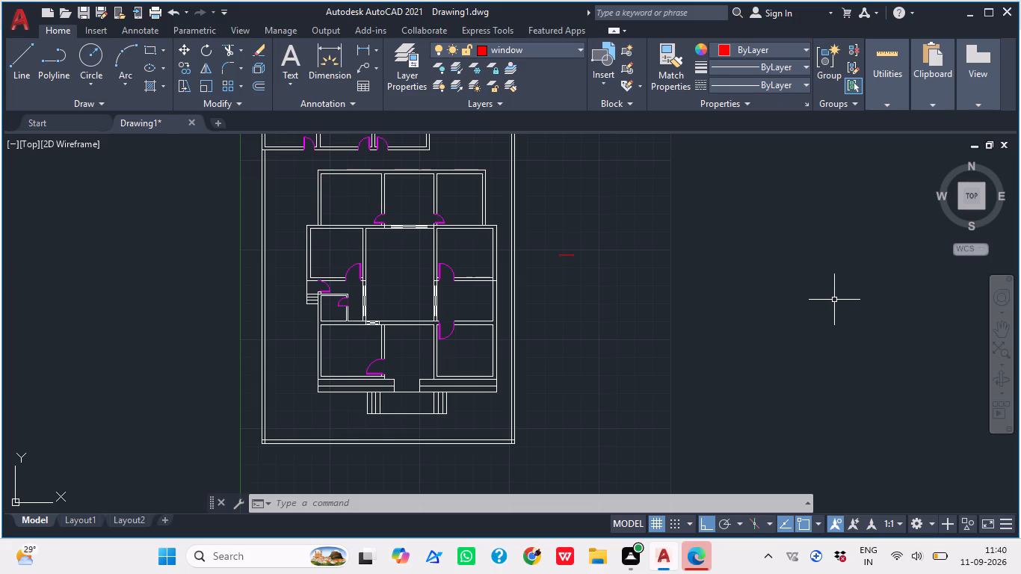
Scale the loose Window block from its lower-left corner by reference, using its full length as reference and 1'6" as new length.
scroll(611, 271, "up", 2)
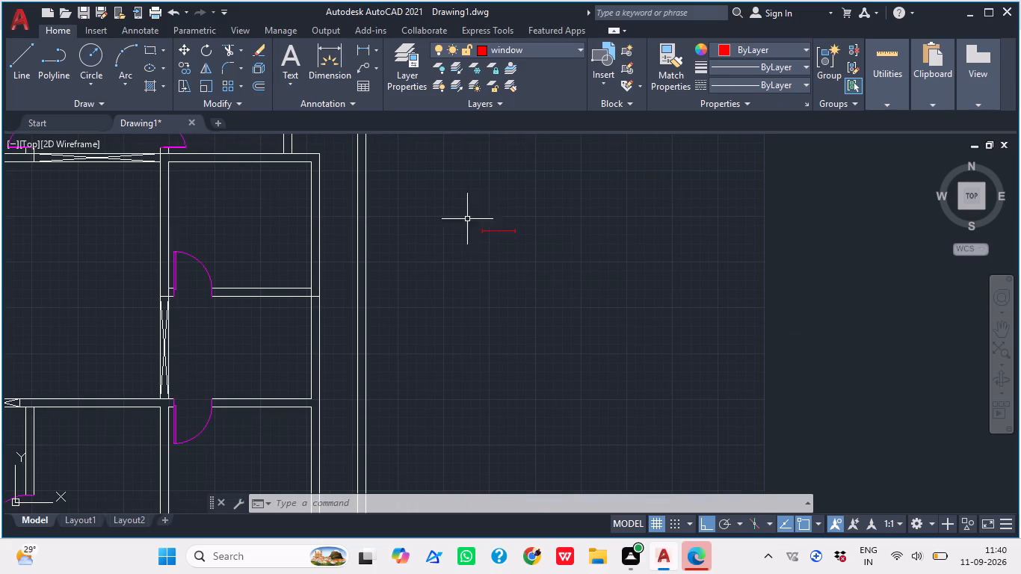
left_click(464, 192)
left_click(521, 284)
scroll(505, 161, "up", 2)
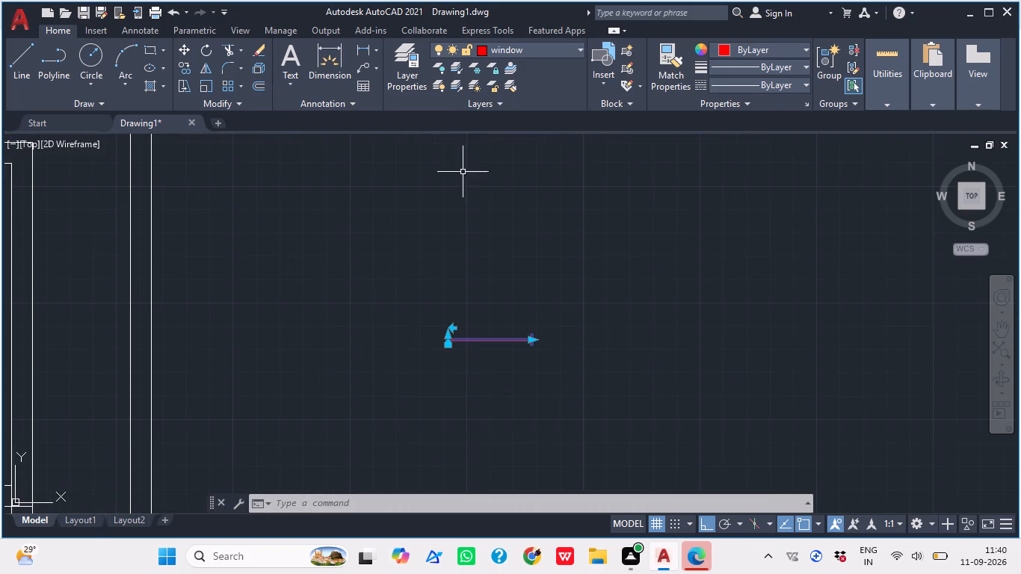
scroll(460, 339, "up", 2)
middle_click_drag(440, 375, 556, 297)
scroll(551, 277, "up", 1)
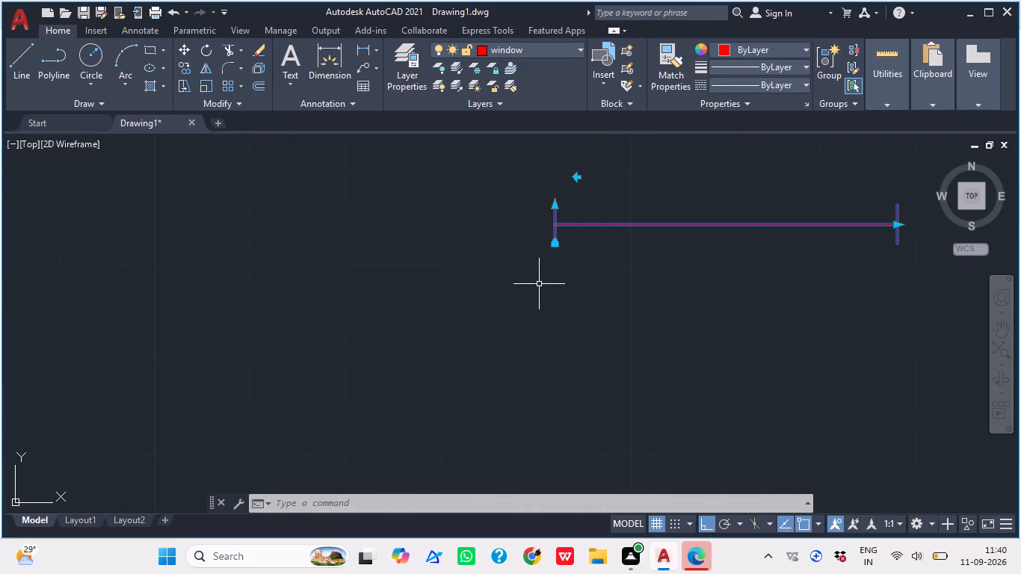
type("SC")
key("space")
scroll(566, 253, "up", 2)
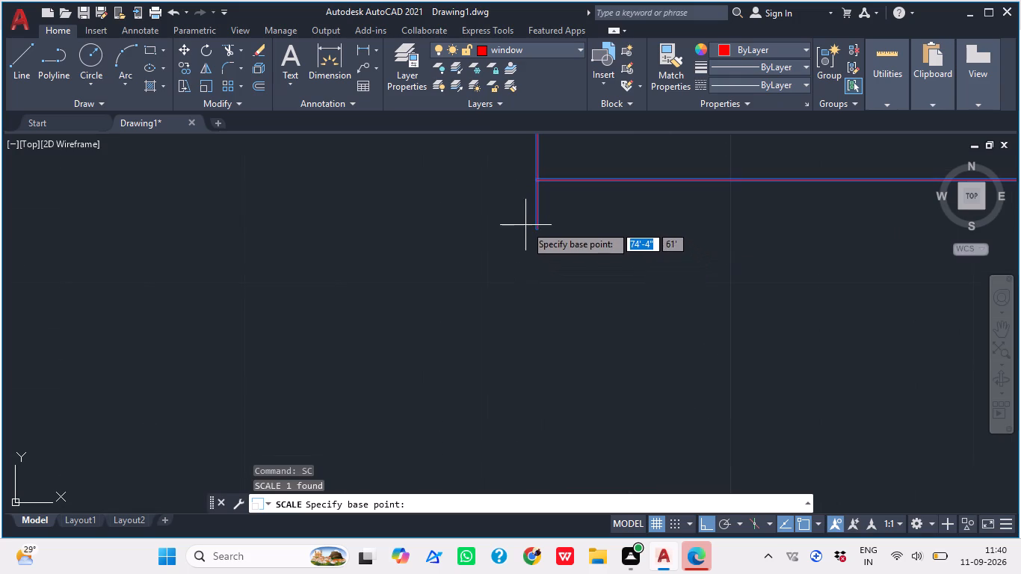
left_click(538, 230)
scroll(493, 281, "down", 2)
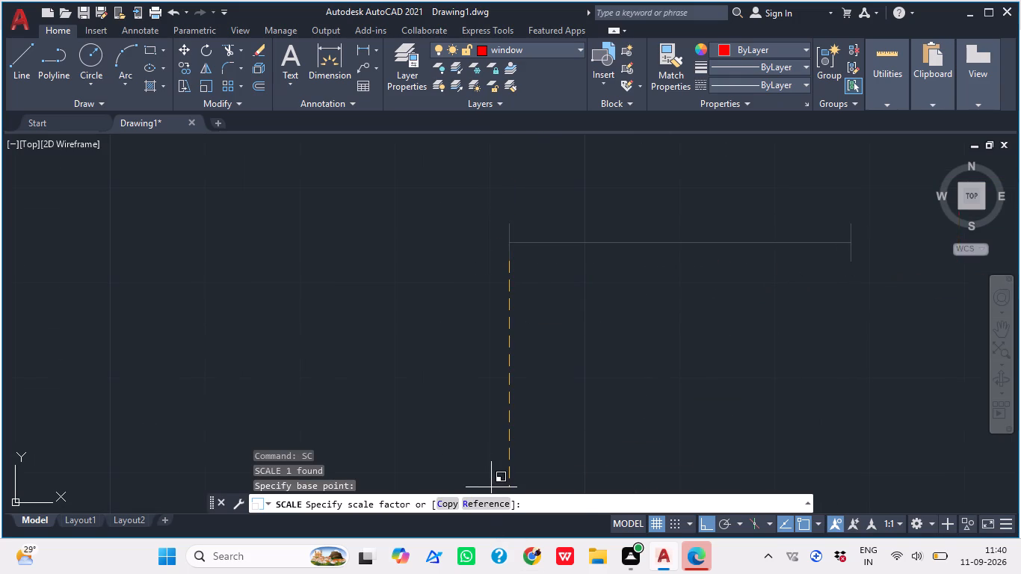
left_click(487, 508)
middle_click_drag(546, 305, 425, 363)
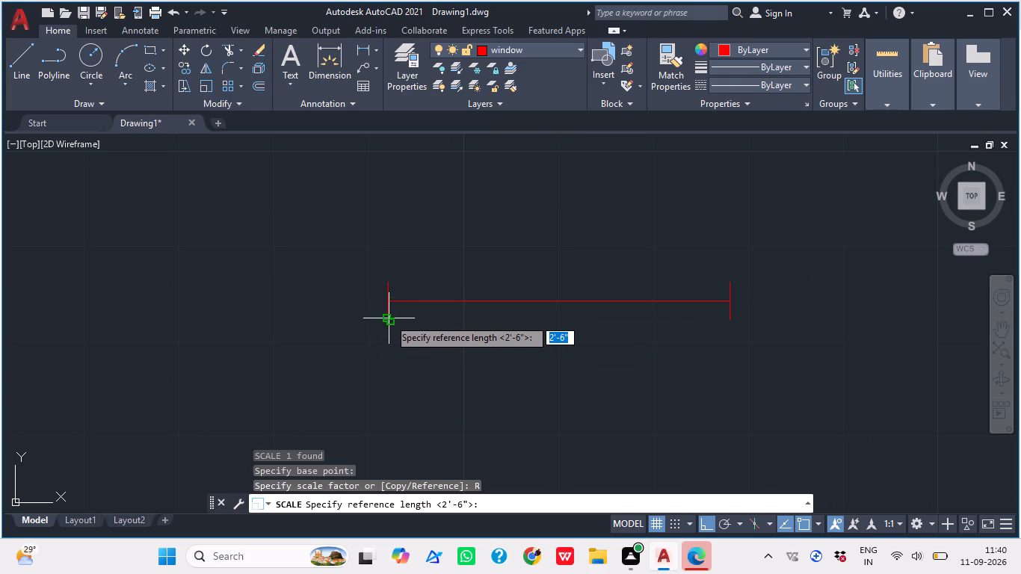
scroll(387, 318, "up", 3)
left_click(385, 322)
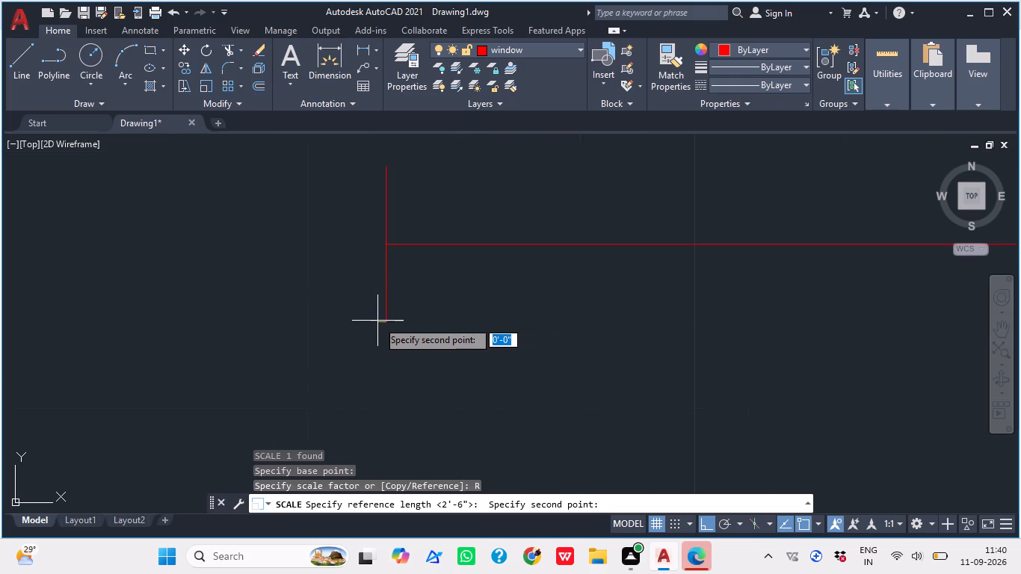
scroll(373, 319, "down", 3)
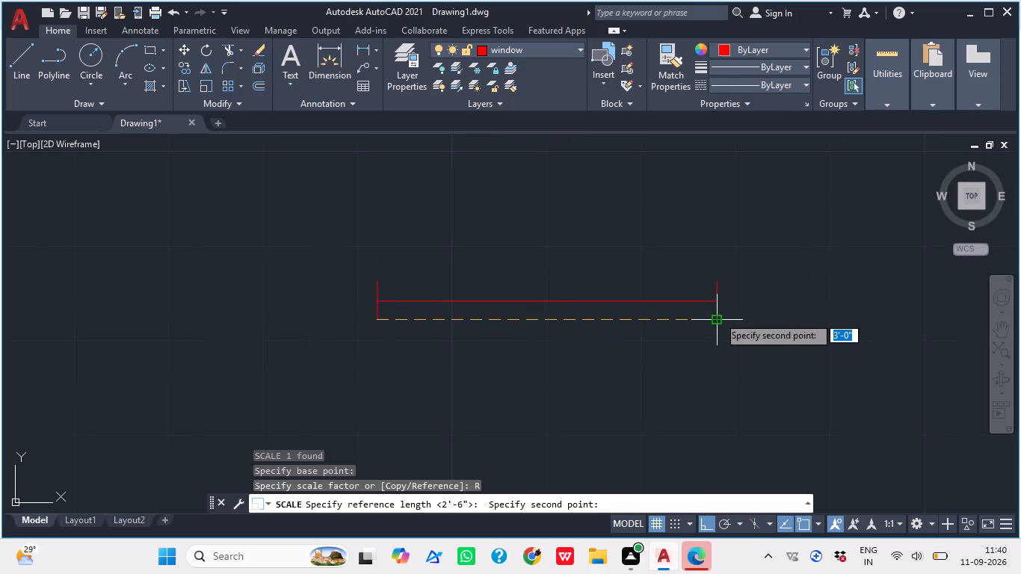
left_click(718, 316)
scroll(770, 307, "down", 3)
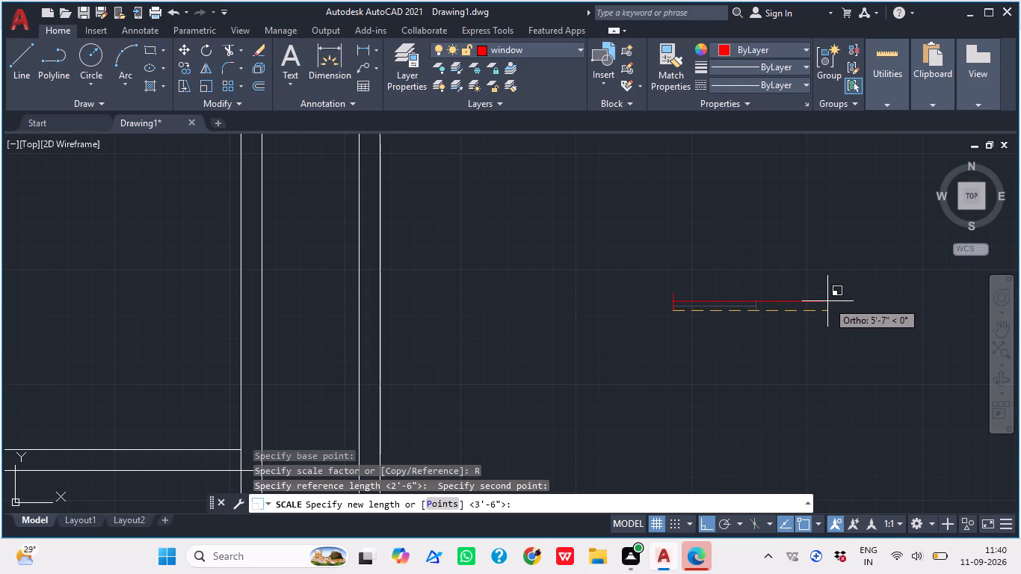
key("1")
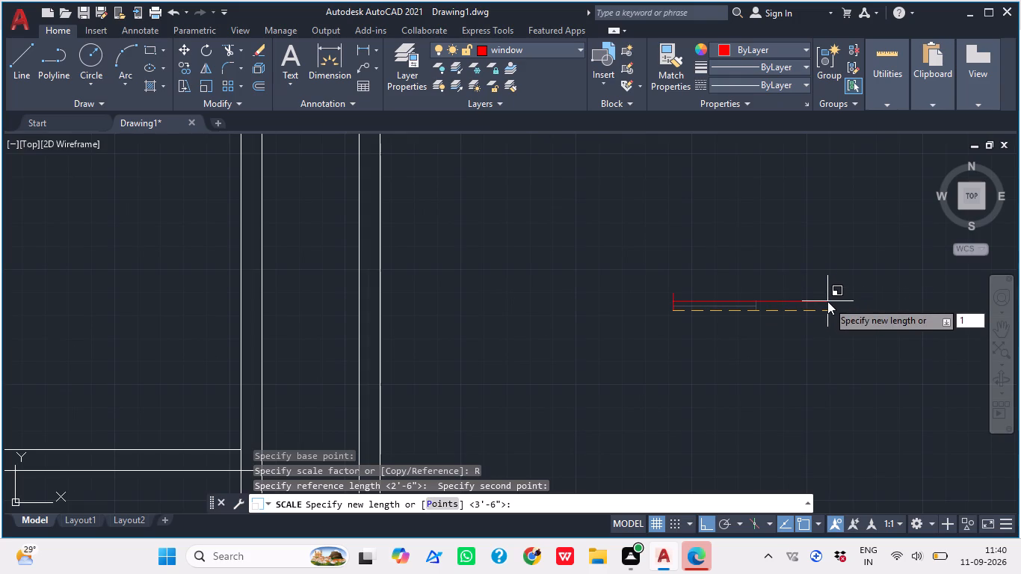
type("'6\"")
key("Return")
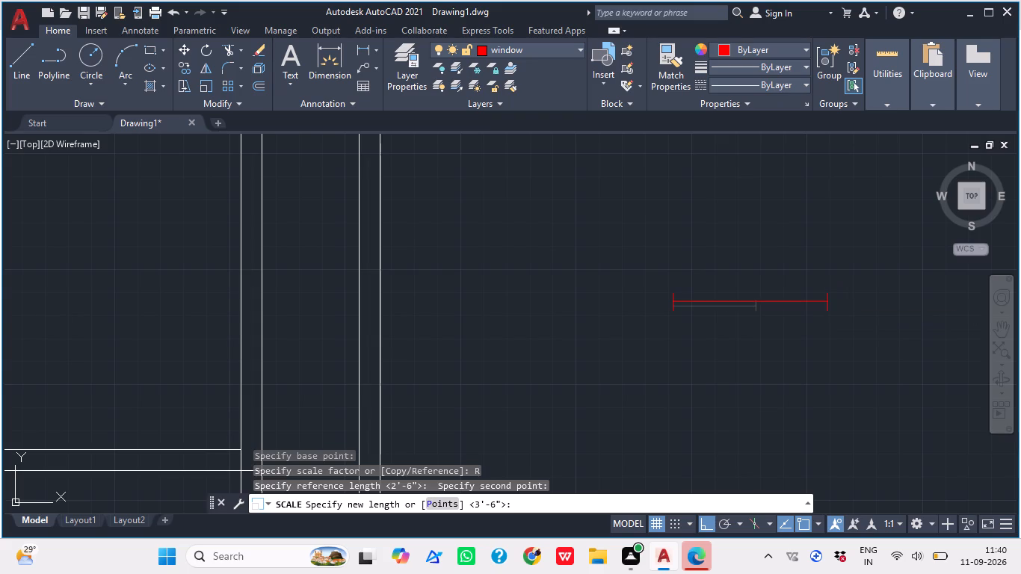
Measure the scaled window block's length with a temporary linear dimension between its lower corners.
scroll(519, 241, "up", 1)
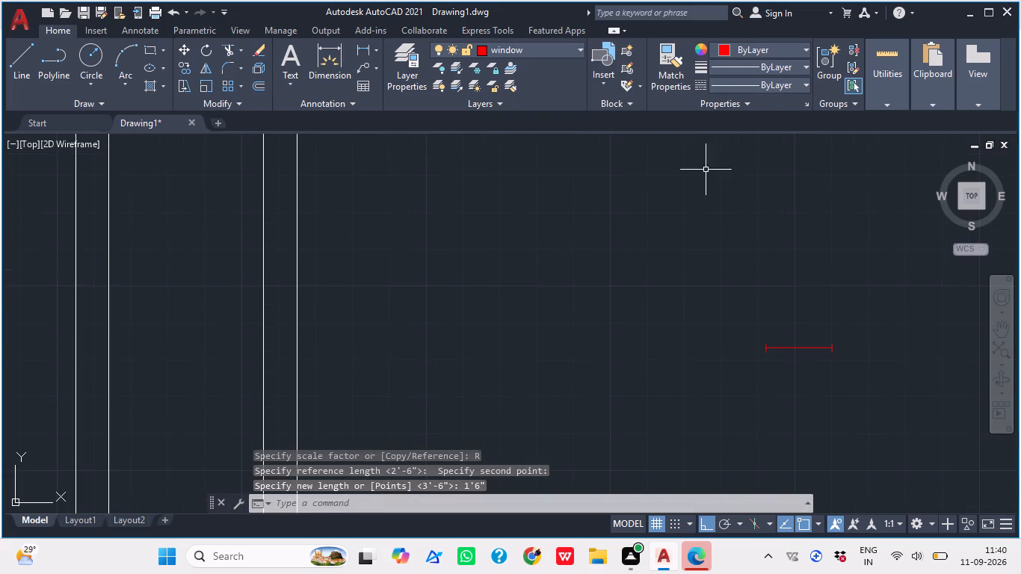
middle_click_drag(829, 306, 652, 303)
scroll(635, 369, "up", 3)
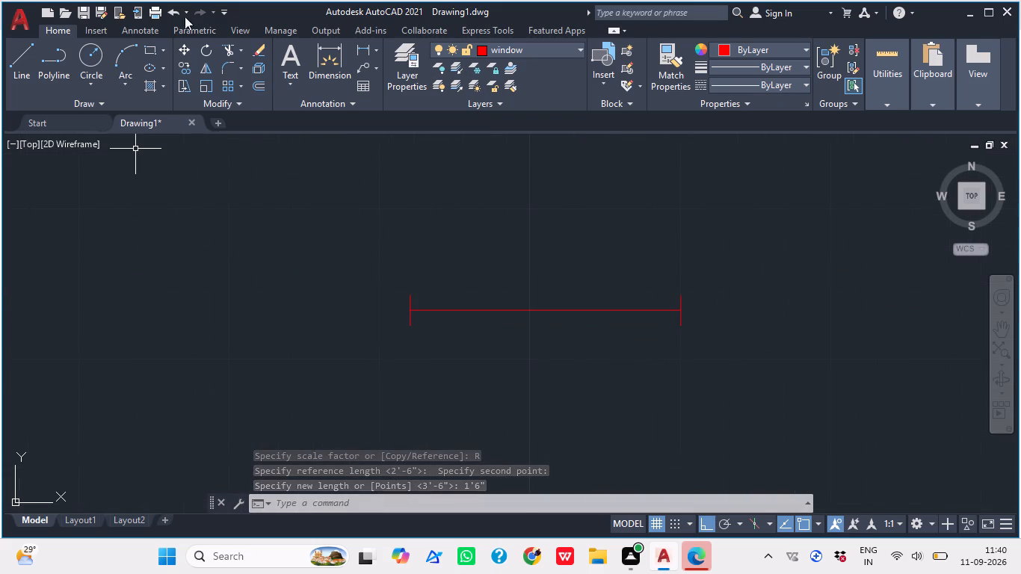
left_click(366, 57)
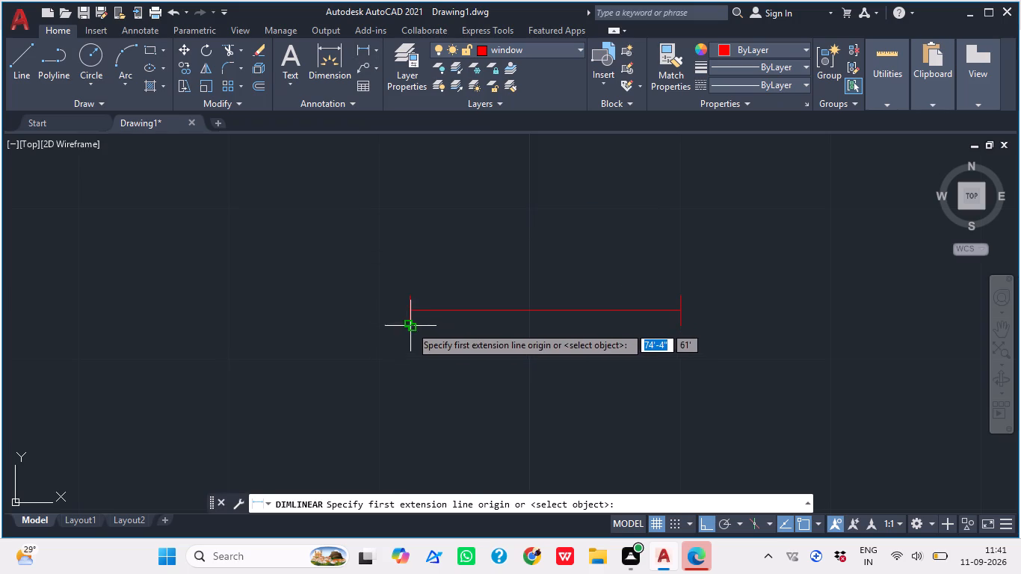
left_click(409, 325)
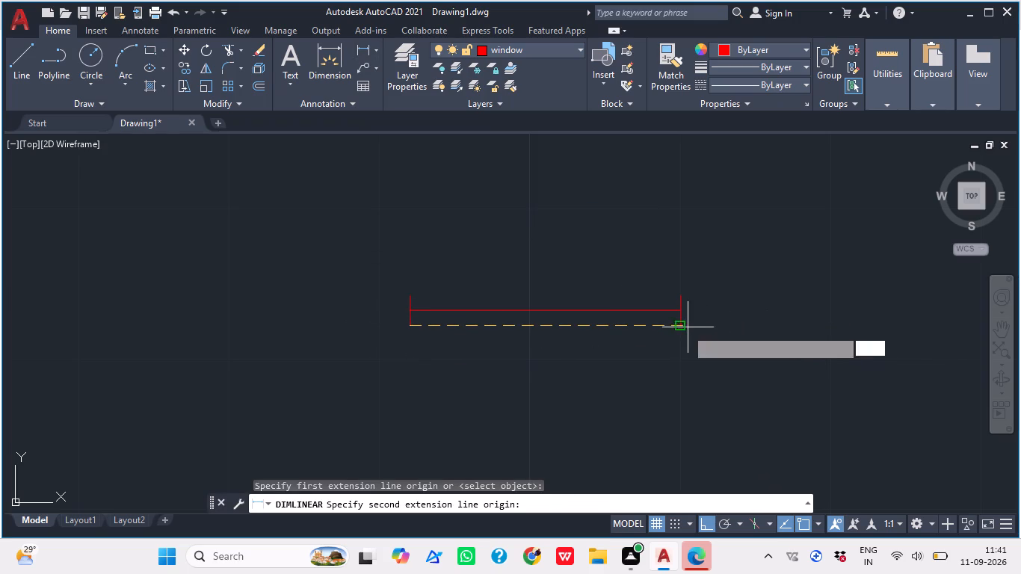
left_click(679, 328)
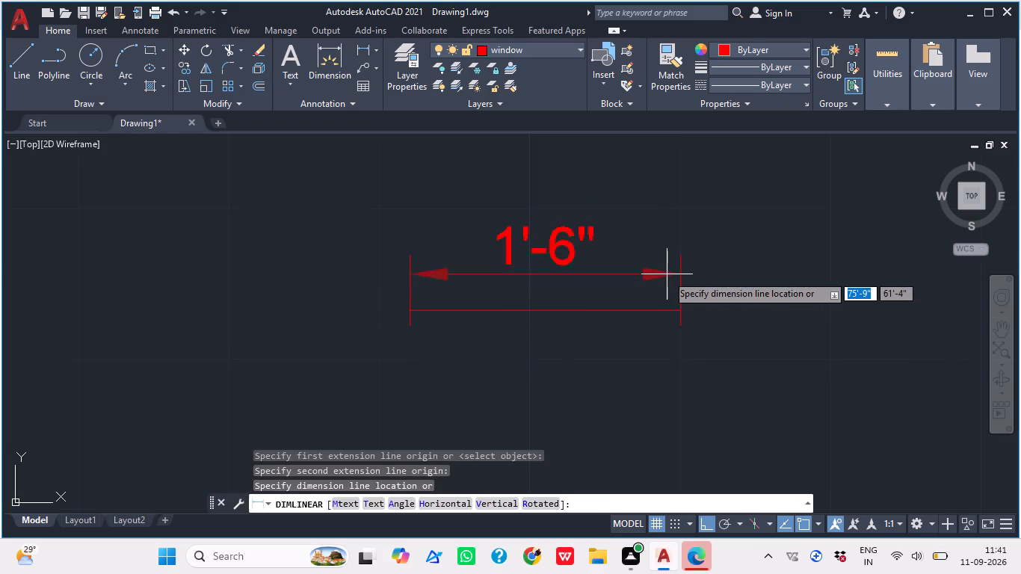
key("Escape")
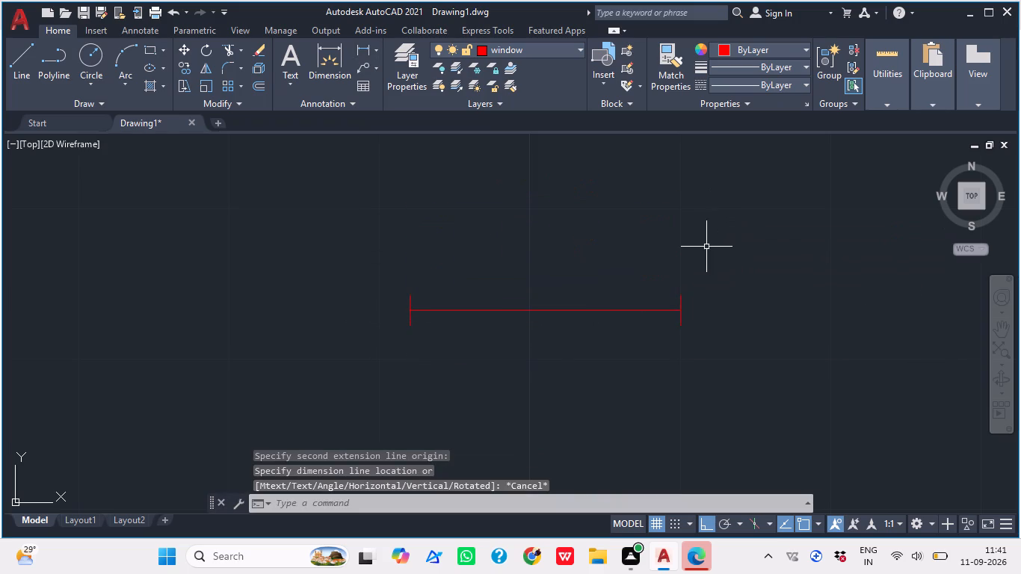
Measure the window block's thickness with a temporary linear dimension along its east end line.
key("space")
scroll(679, 336, "up", 3)
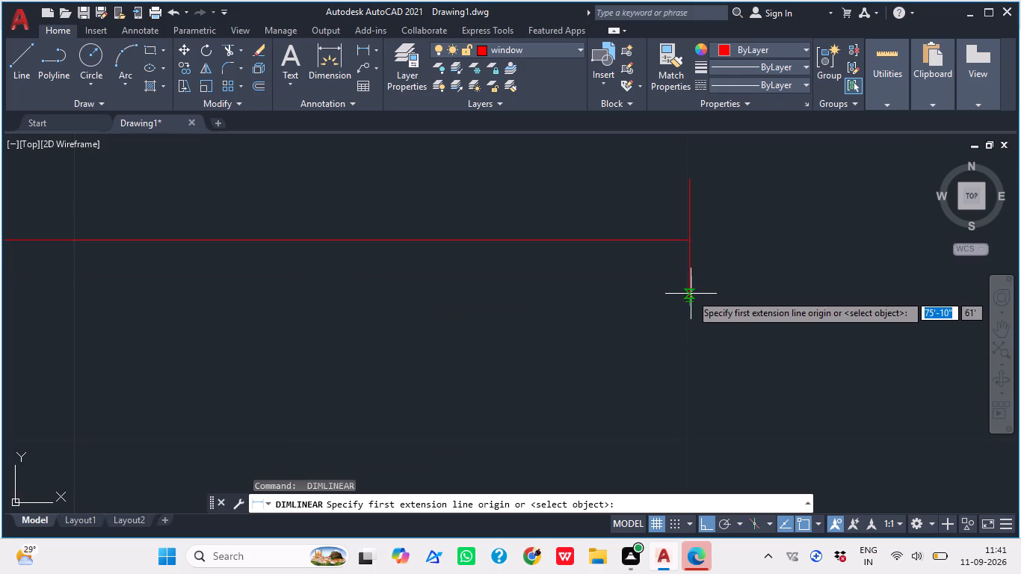
left_click(690, 302)
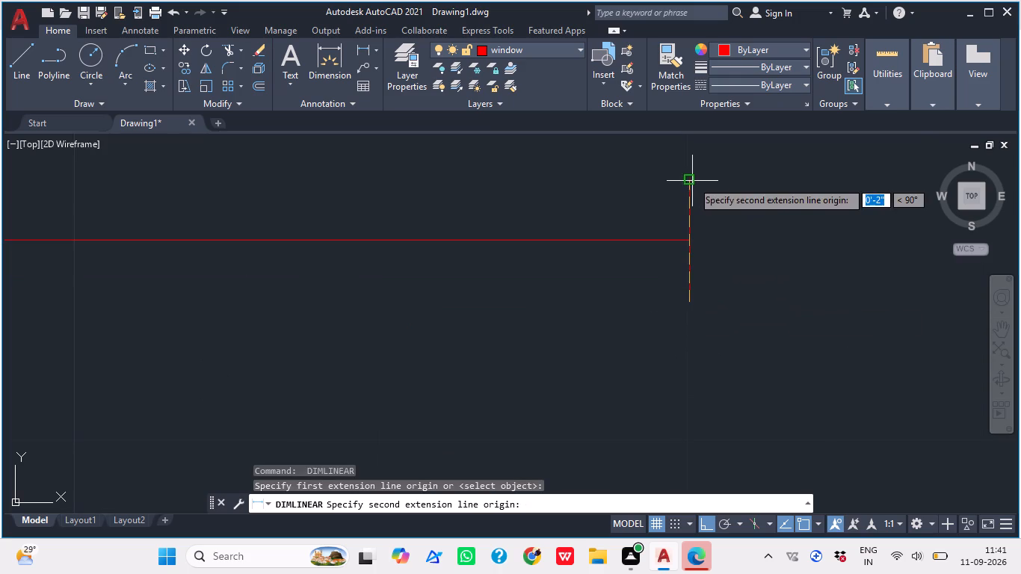
left_click(688, 179)
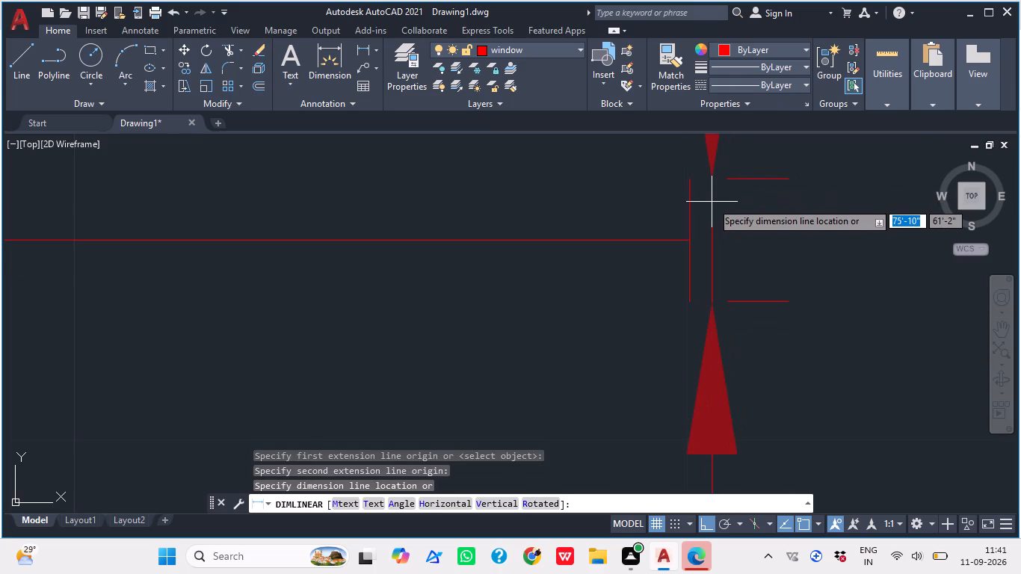
scroll(641, 244, "down", 5)
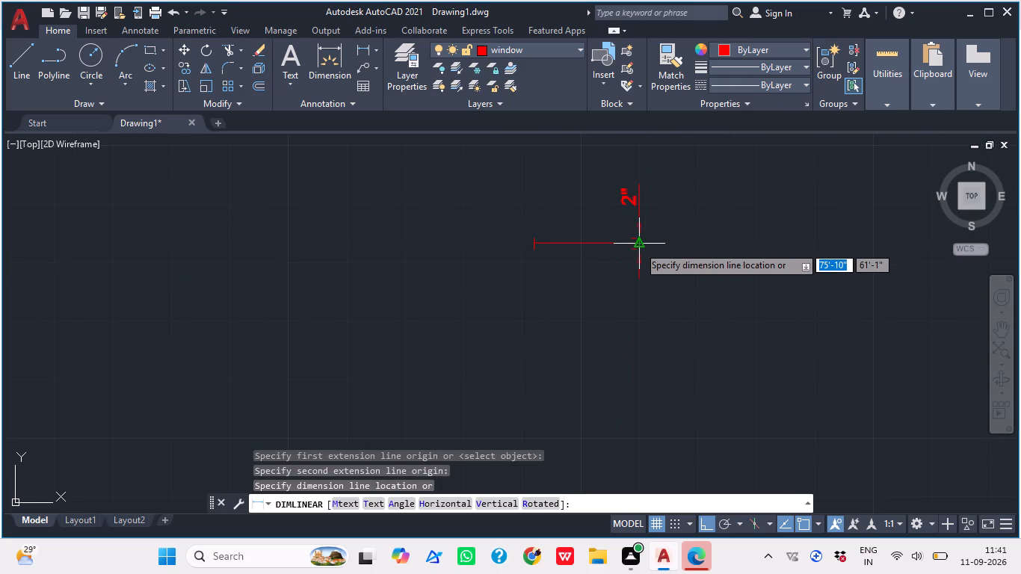
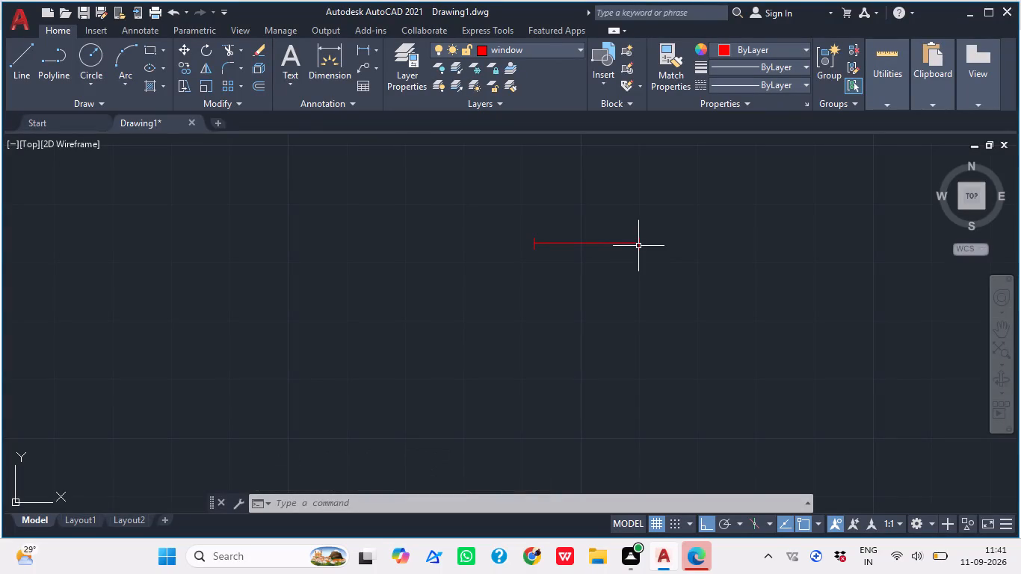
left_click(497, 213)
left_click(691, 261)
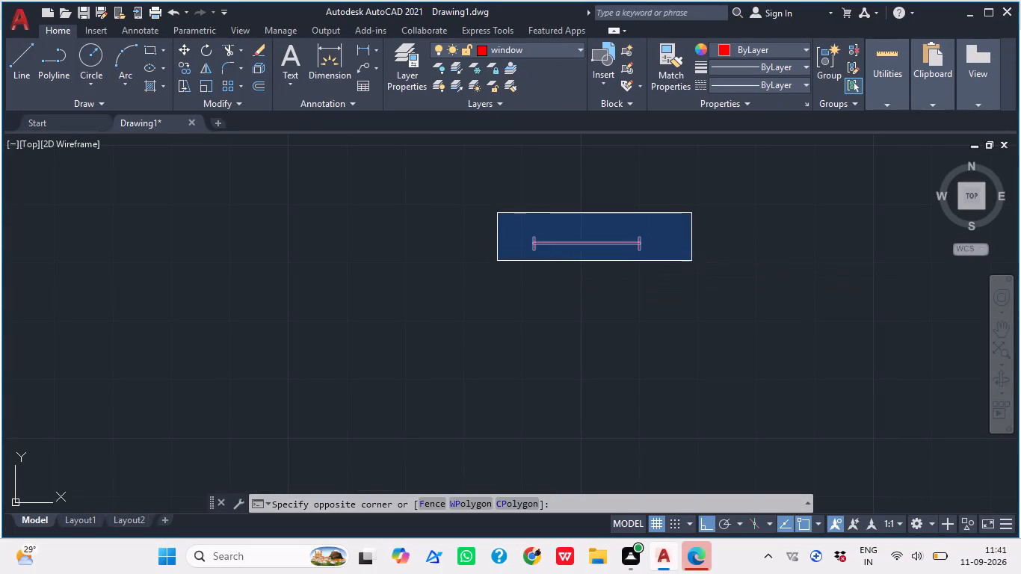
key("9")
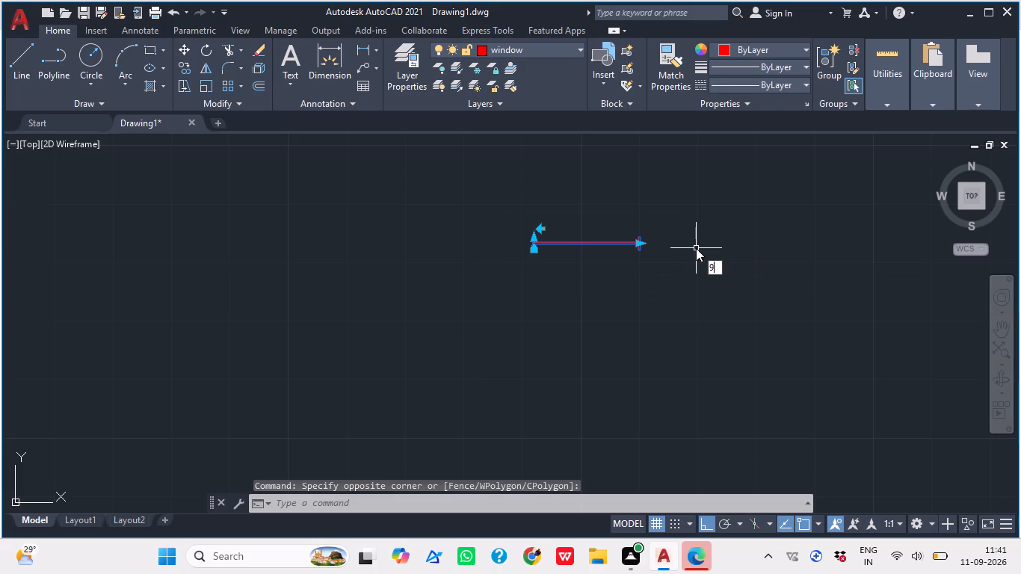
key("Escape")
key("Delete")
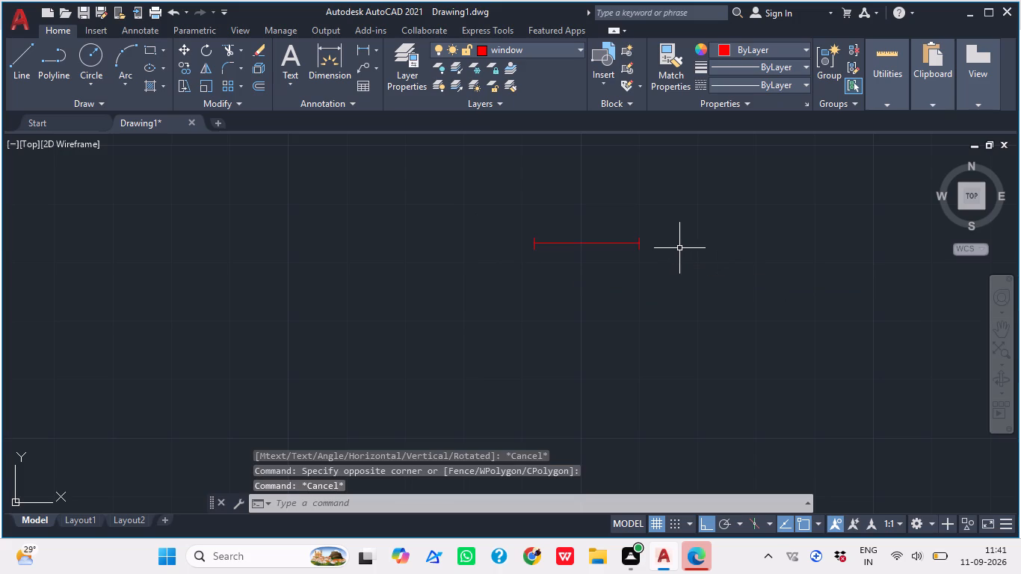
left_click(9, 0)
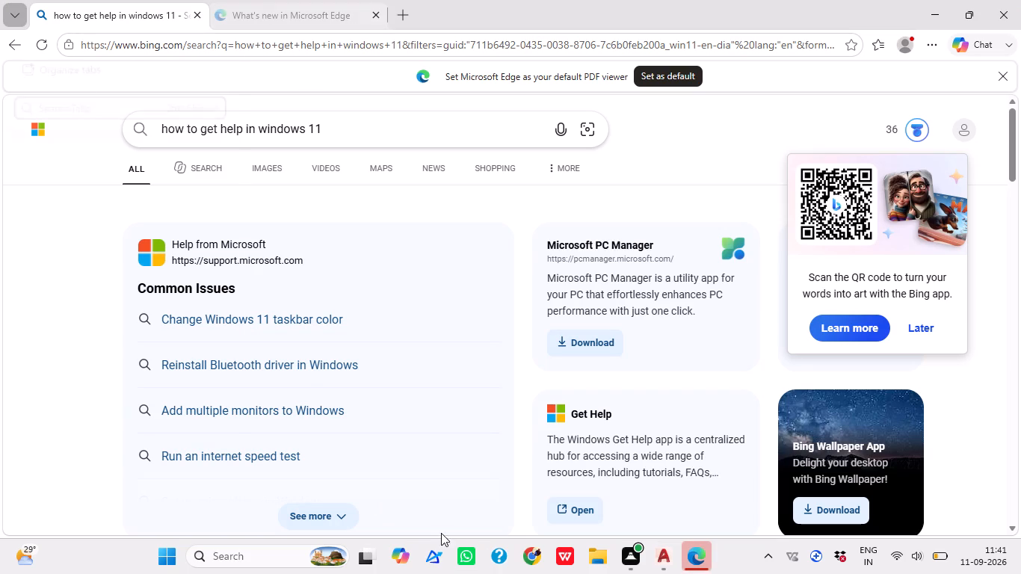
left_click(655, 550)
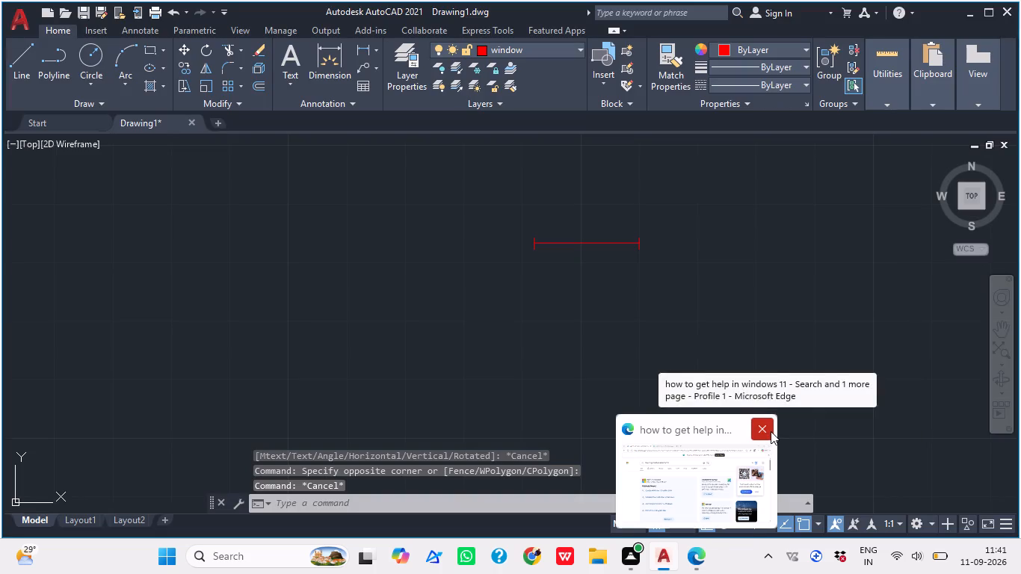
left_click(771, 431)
Delete the scaled loose Window block in the empty area east of the compound wall.
left_click(482, 169)
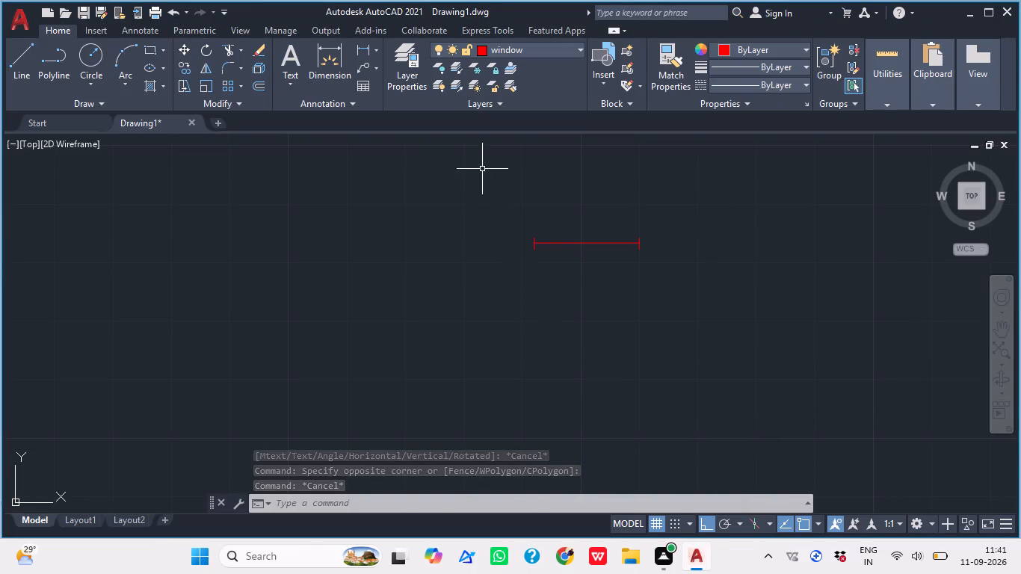
left_click(730, 301)
key("Delete")
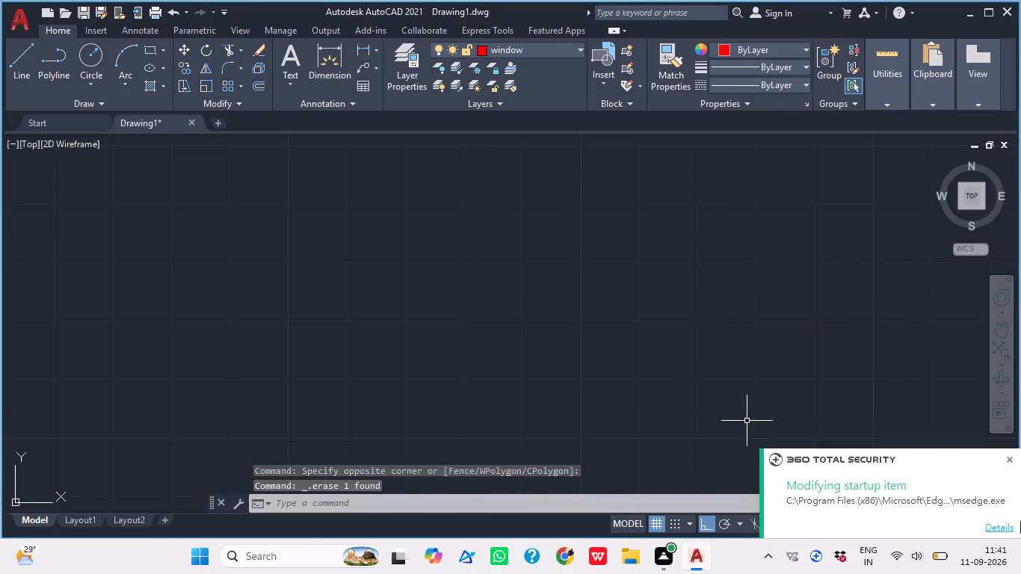
Draw a 9" vertical line on the window layer in the empty area east of the compound wall.
scroll(442, 308, "down", 2)
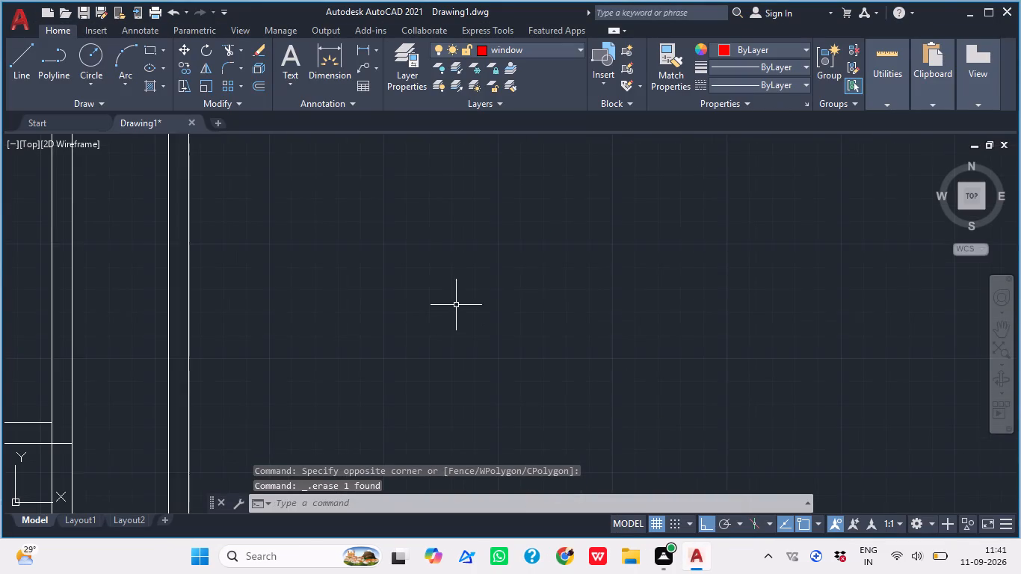
middle_click_drag(419, 310, 469, 321)
type("L")
key("space")
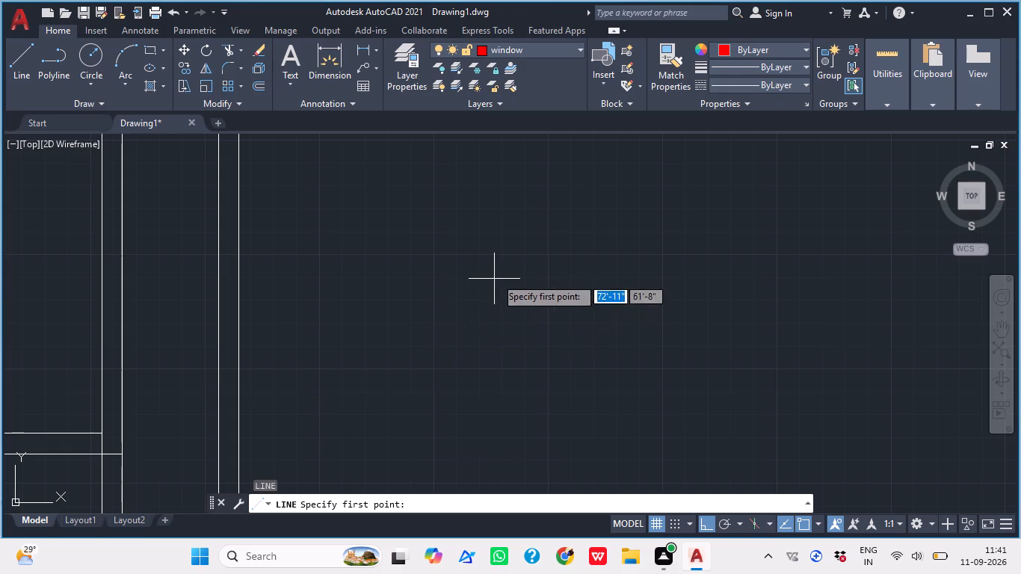
left_click(515, 260)
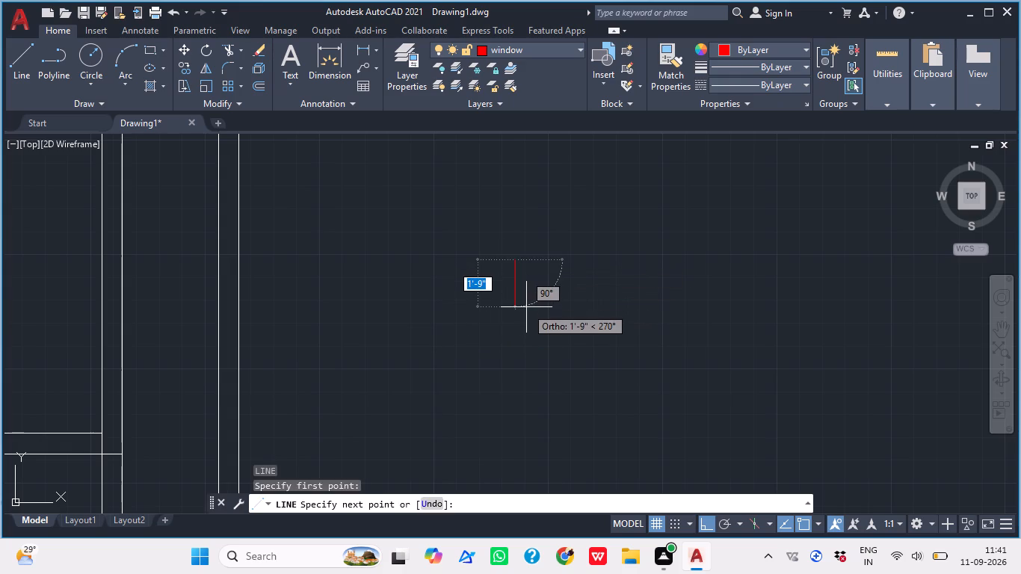
key("9")
key("shift+quotedbl")
key("Return")
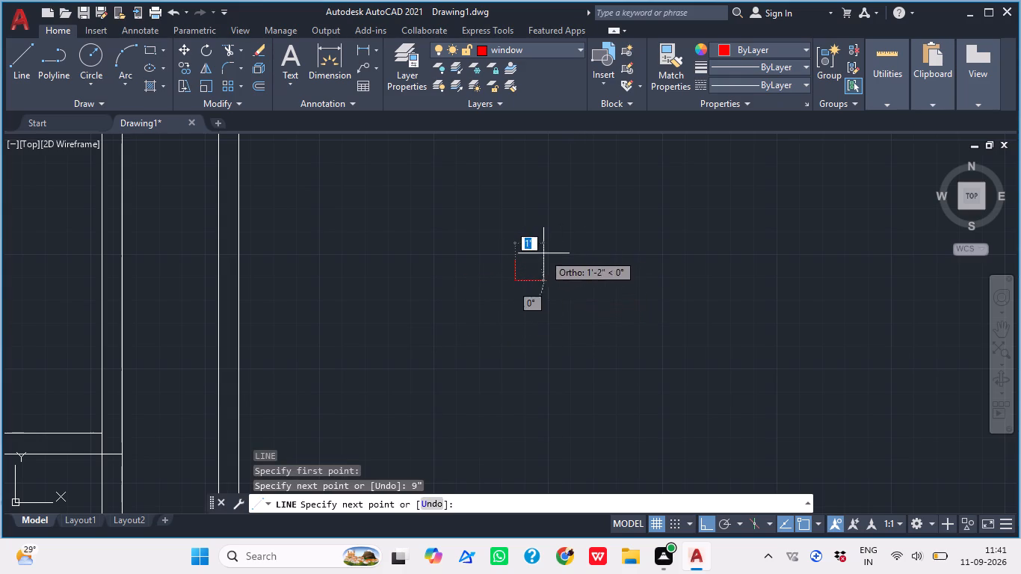
key("Escape")
Draw a 3' horizontal line running east from the midpoint of the 9" vertical line.
scroll(515, 284, "up", 3)
middle_click_drag(543, 242, 506, 259)
type("L")
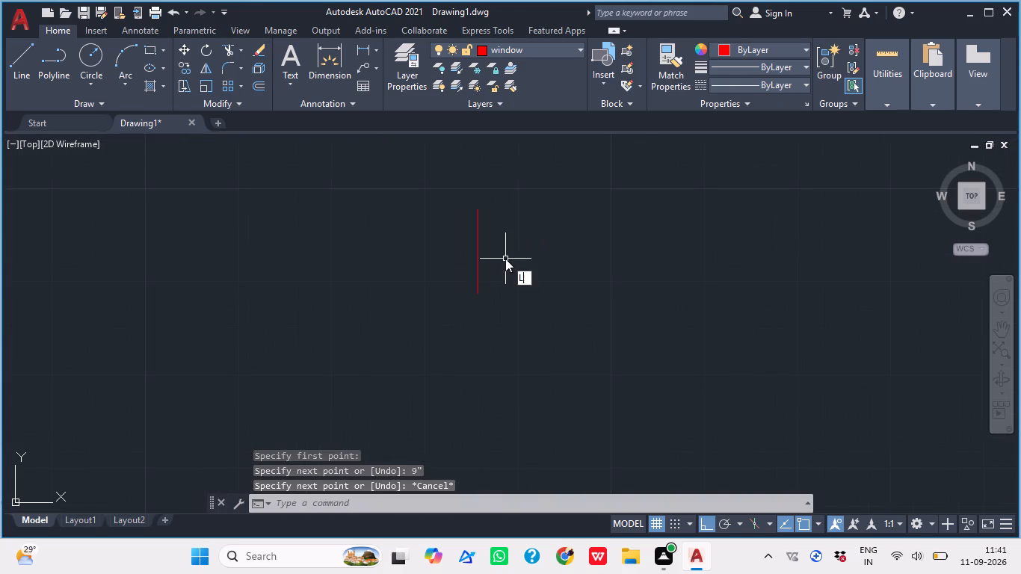
key("space")
left_click(481, 252)
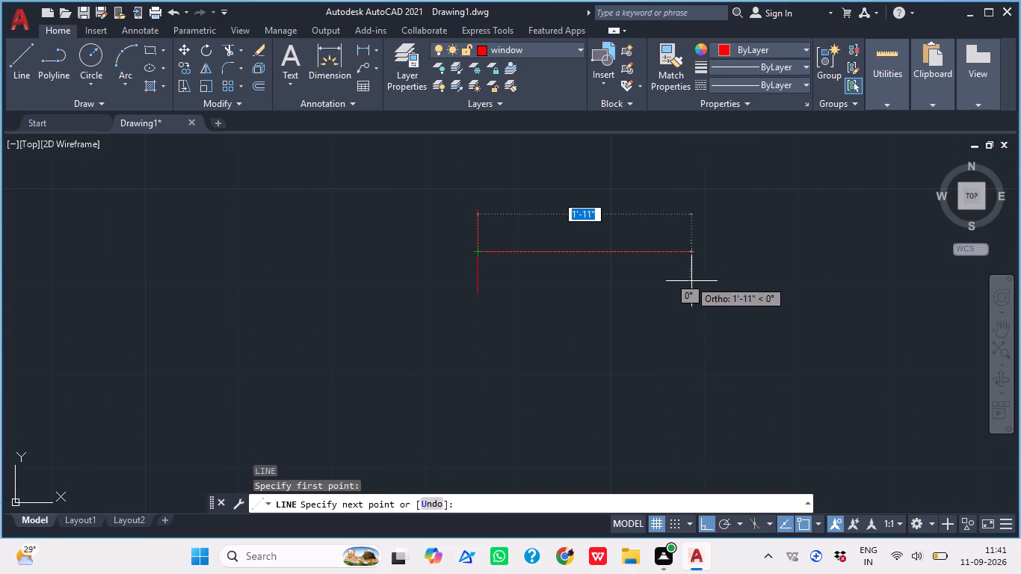
scroll(712, 259, "down", 1)
middle_click_drag(722, 259, 643, 266)
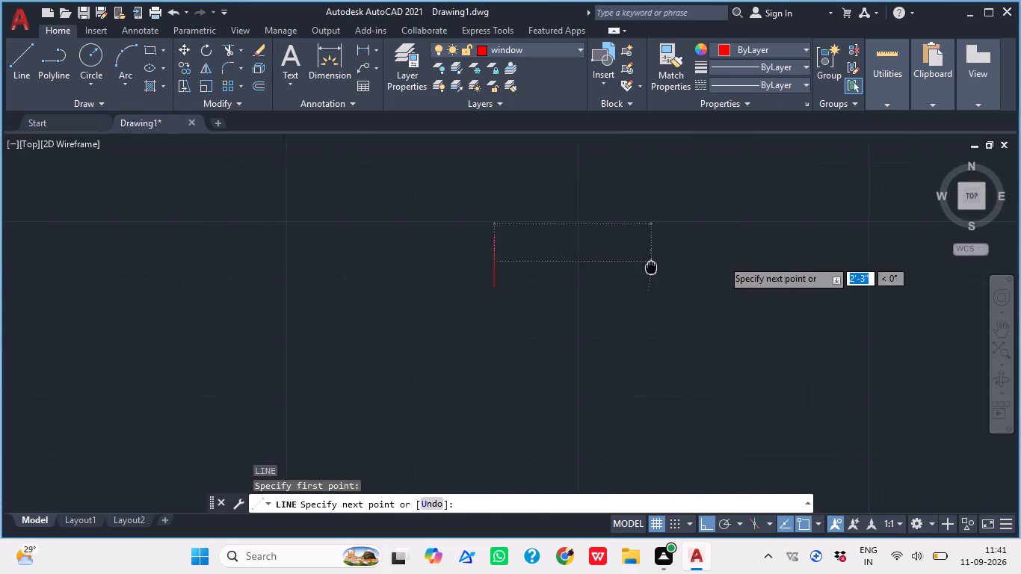
middle_click_drag(643, 266, 632, 266)
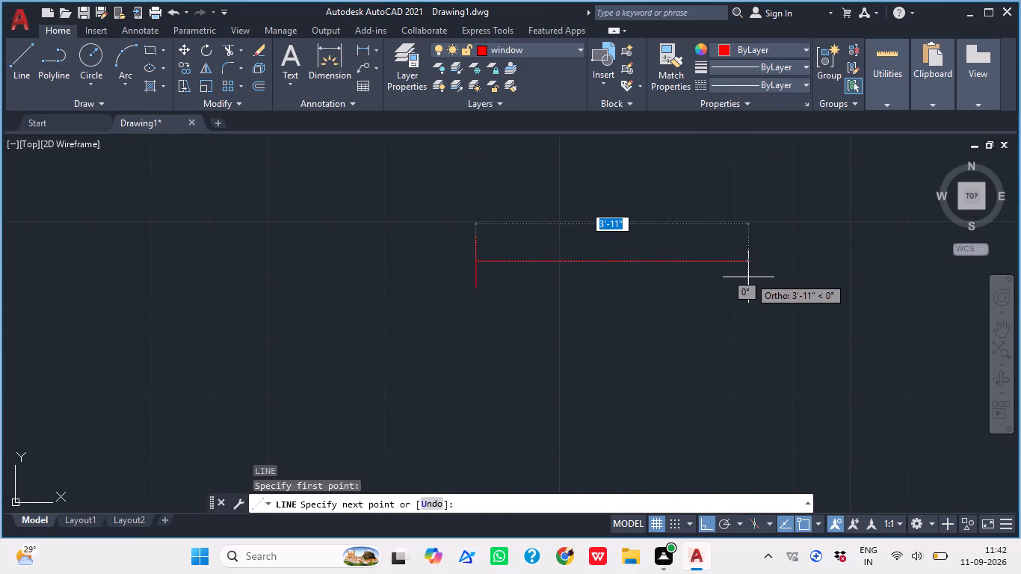
left_click(683, 292)
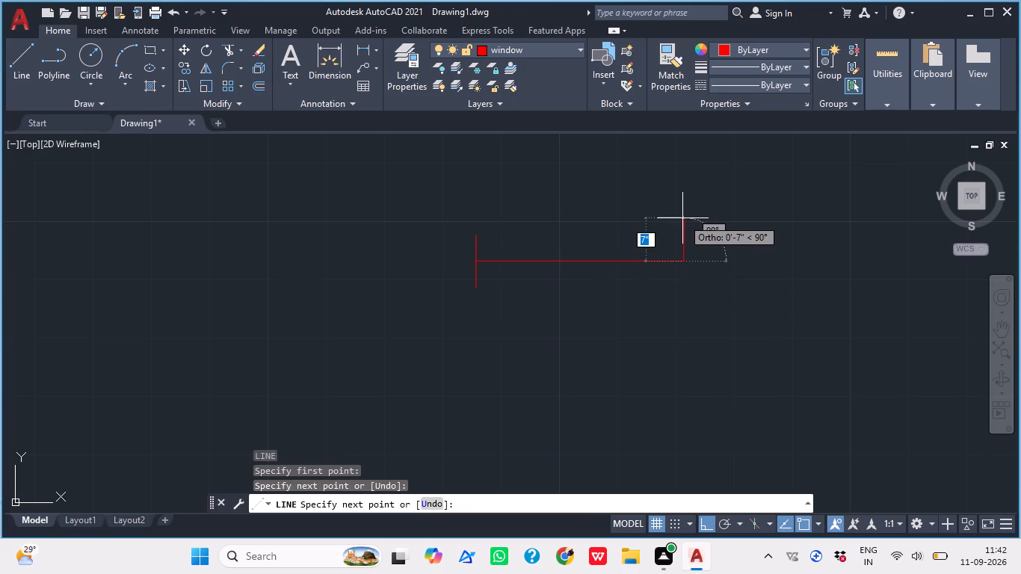
key("Escape")
Mirror the 9" end line about a vertical axis through the midpoint of the 3' line, keeping the source line.
left_click(416, 212)
left_click(487, 317)
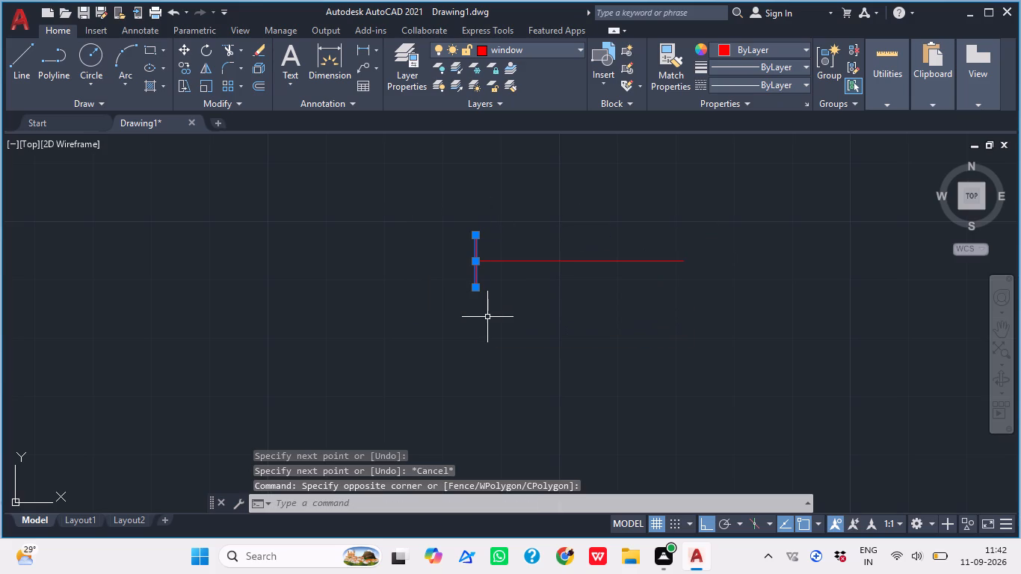
type("MI")
key("space")
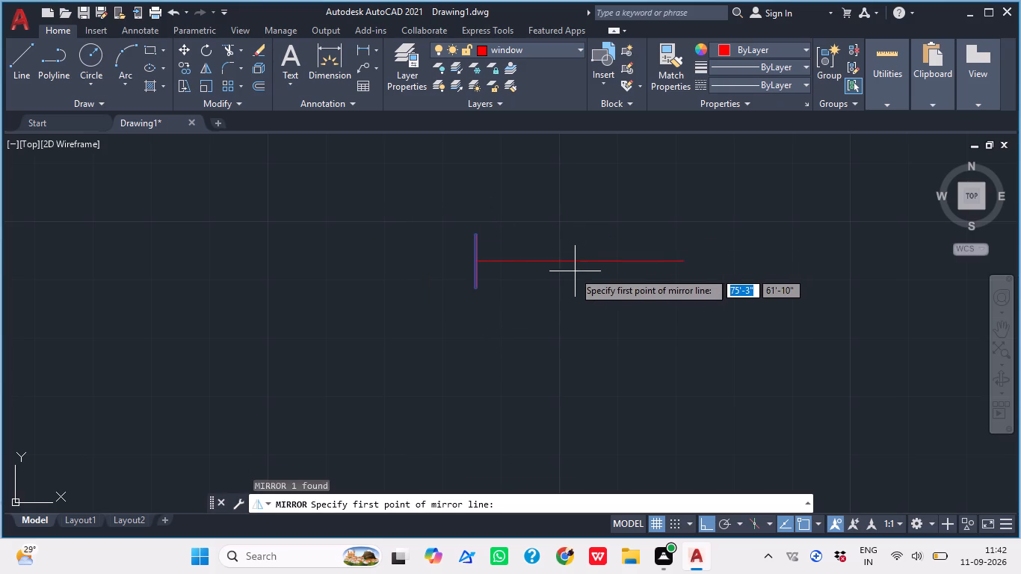
left_click(576, 261)
left_click(573, 170)
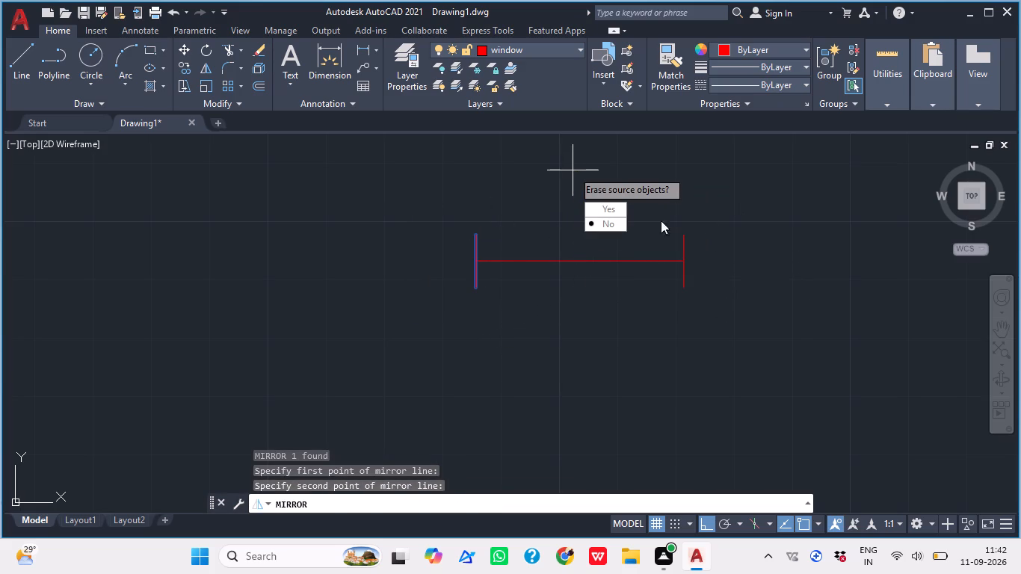
left_click_drag(620, 220, 573, 170)
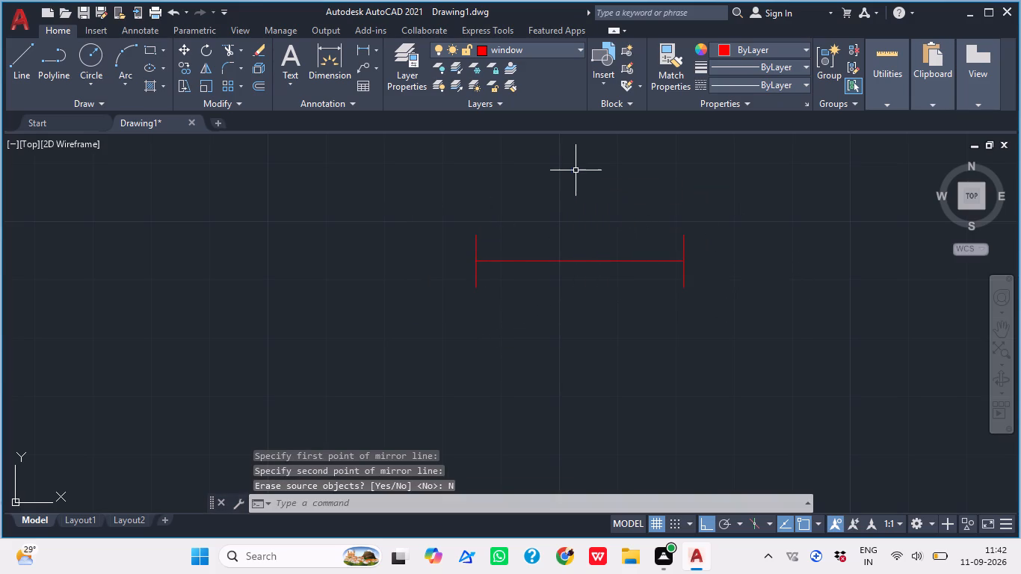
Copy the complete 3' window symbol three times straight down, forming a spaced column of four symbols.
scroll(593, 174, "down", 2)
middle_click_drag(608, 228, 591, 253)
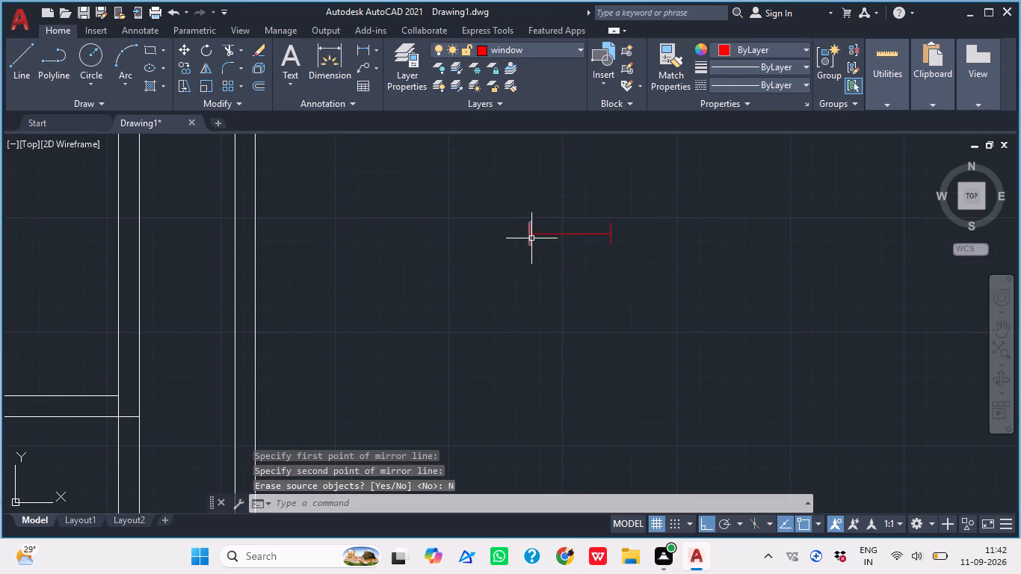
middle_click_drag(603, 268, 563, 271)
scroll(603, 268, "down", 1)
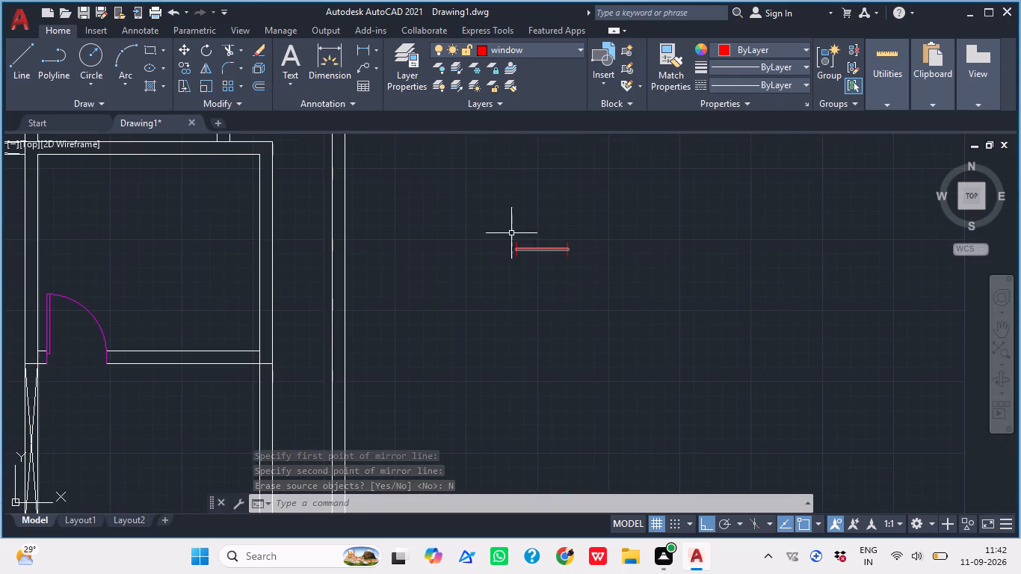
scroll(513, 340, "up", 1)
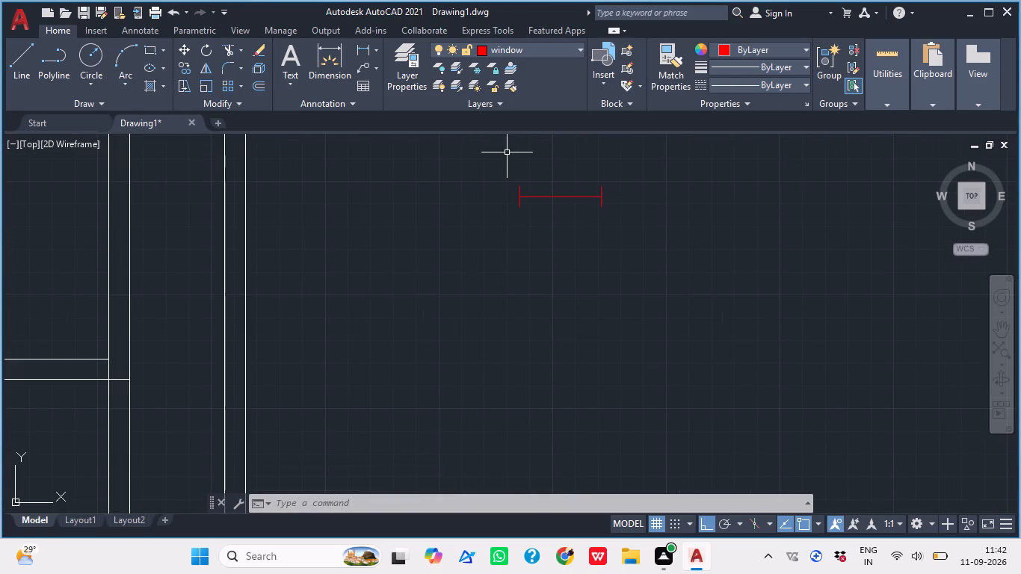
left_click(502, 168)
left_click(632, 222)
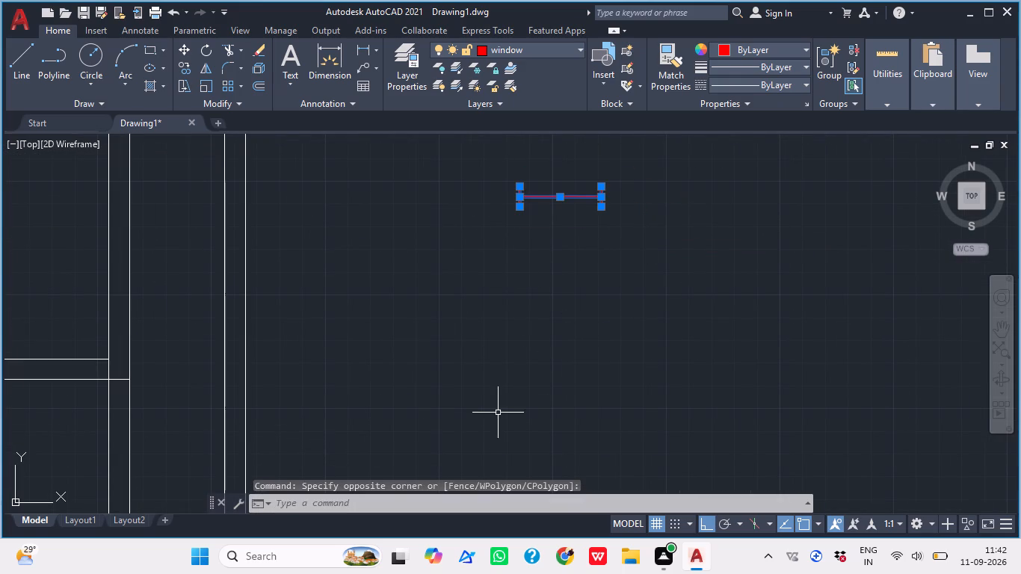
type("CO")
key("space")
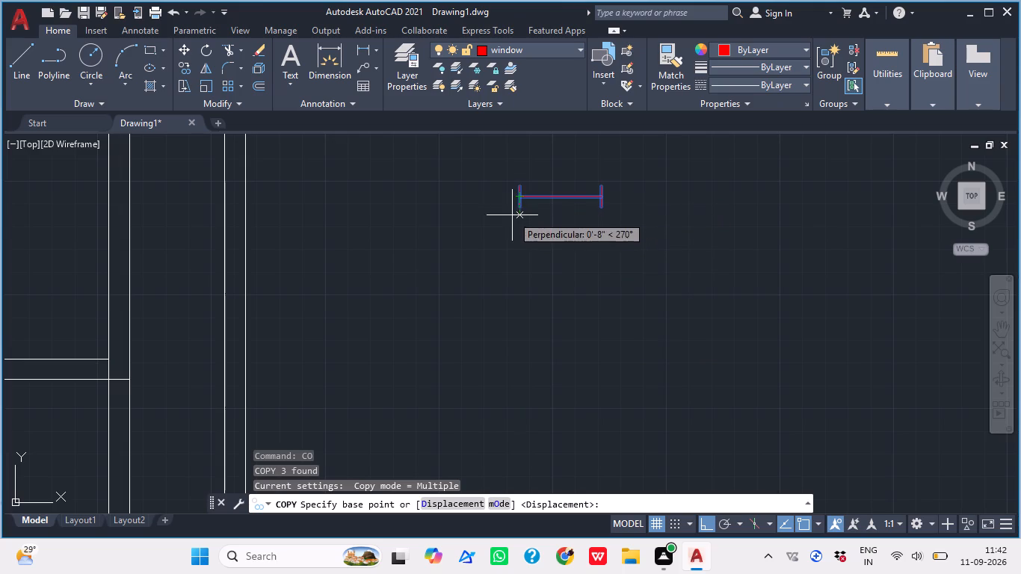
left_click(515, 210)
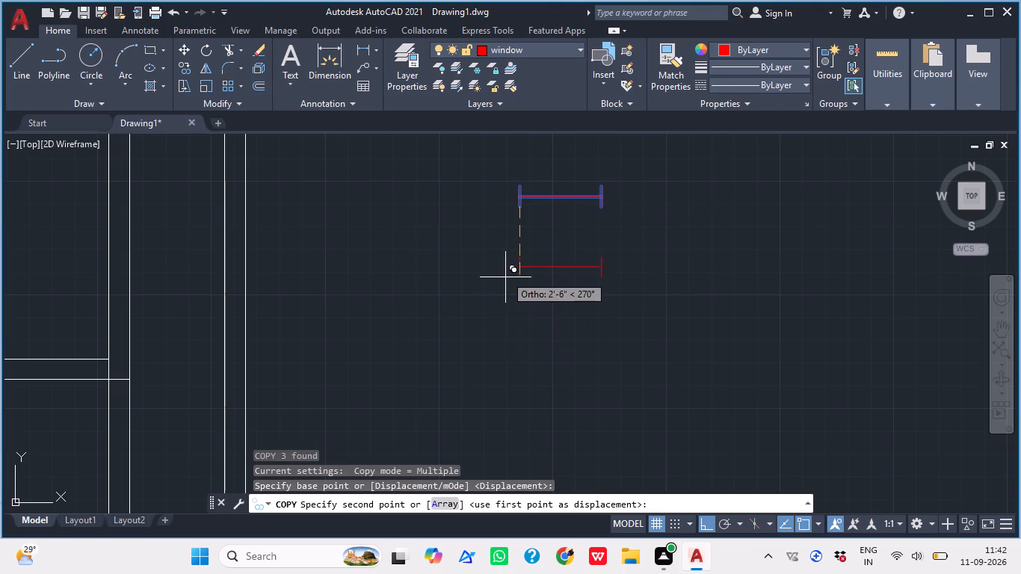
left_click(510, 259)
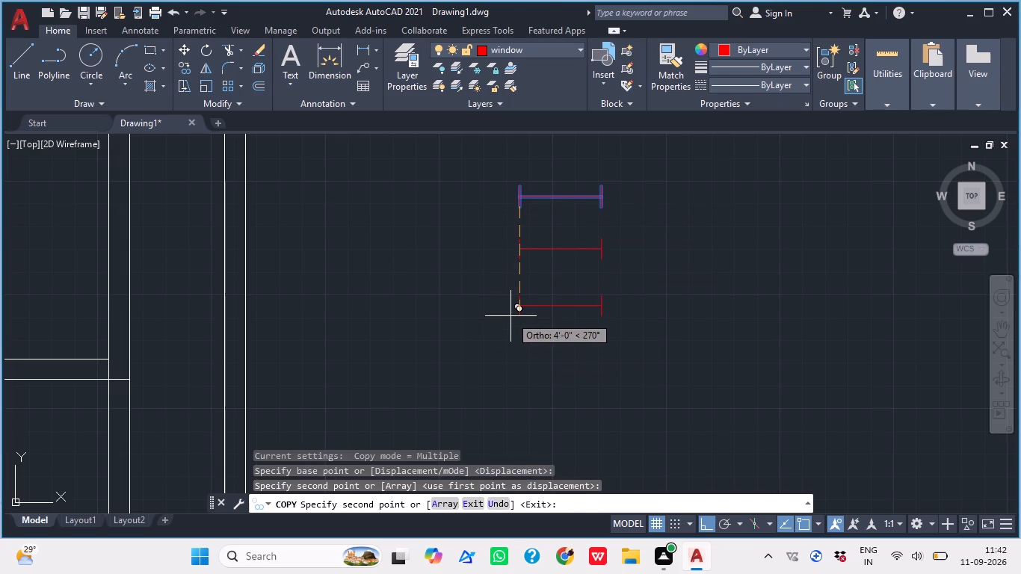
left_click(510, 316)
left_click(523, 382)
key("Escape")
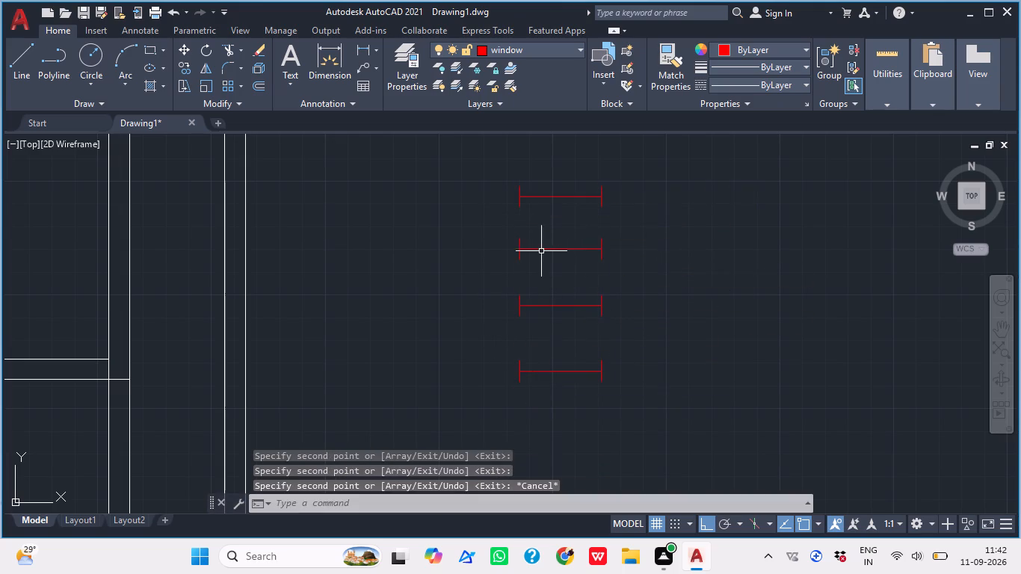
Delete the east end line of the second window symbol from the top of the column.
scroll(514, 251, "up", 2)
middle_click_drag(543, 267, 342, 291)
left_click(520, 195)
left_click(570, 329)
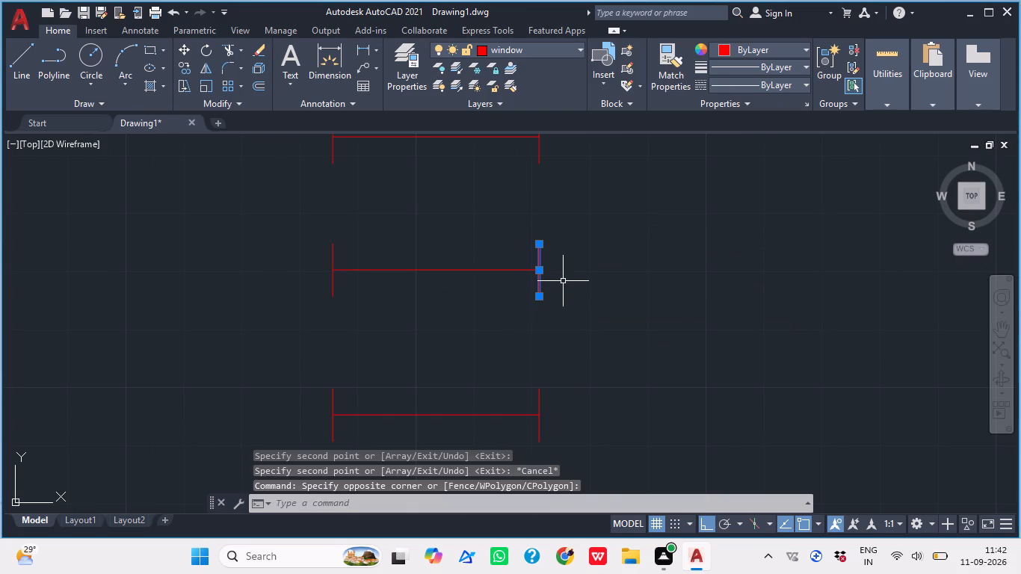
key("Delete")
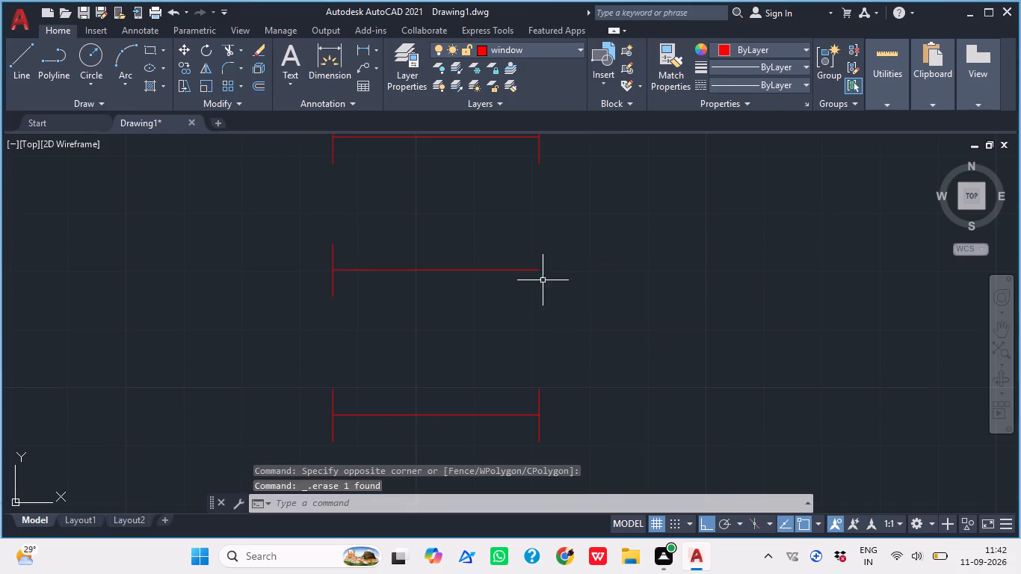
Stretch the second symbol's horizontal line east by about 2', making it about 5' long.
left_click(506, 270)
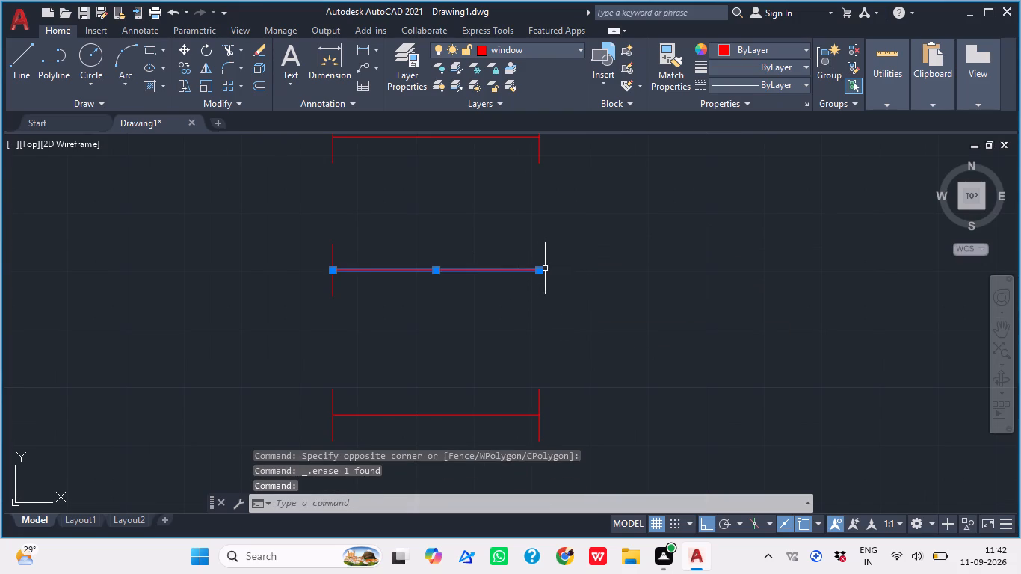
left_click(537, 269)
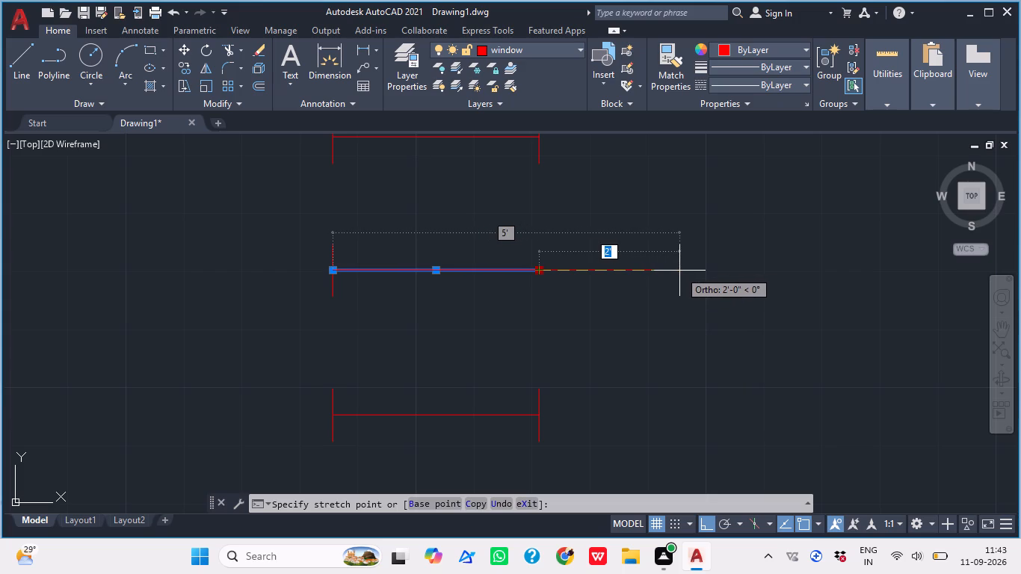
left_click(682, 271)
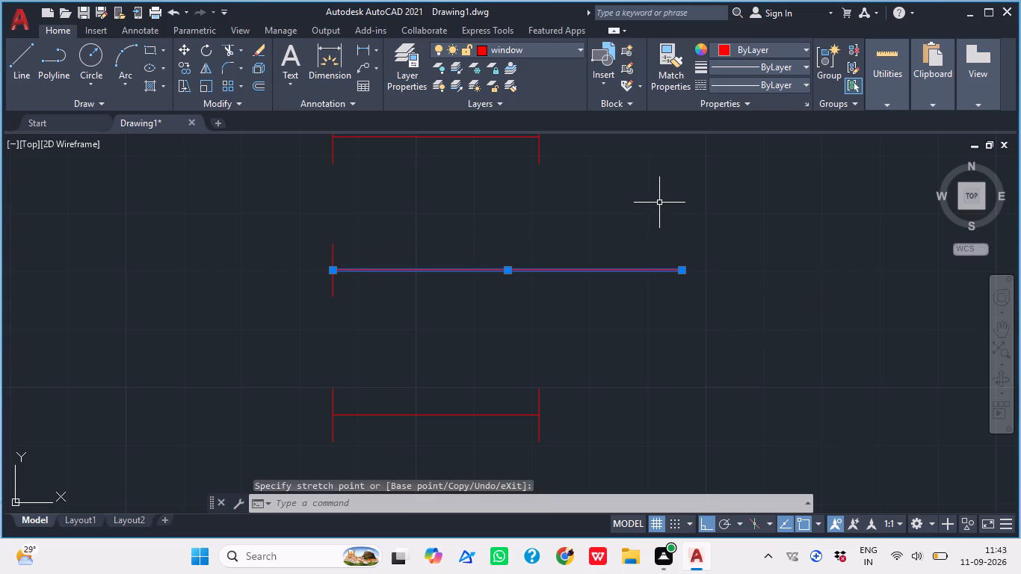
key("Escape")
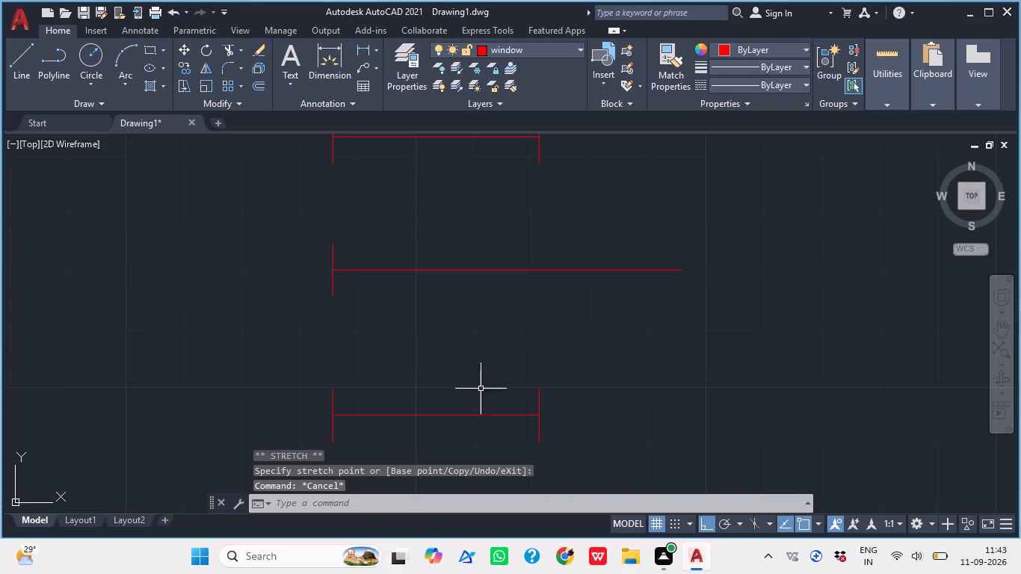
Delete the east end line of the third window symbol from the top of the column.
left_click(502, 380)
left_click(562, 460)
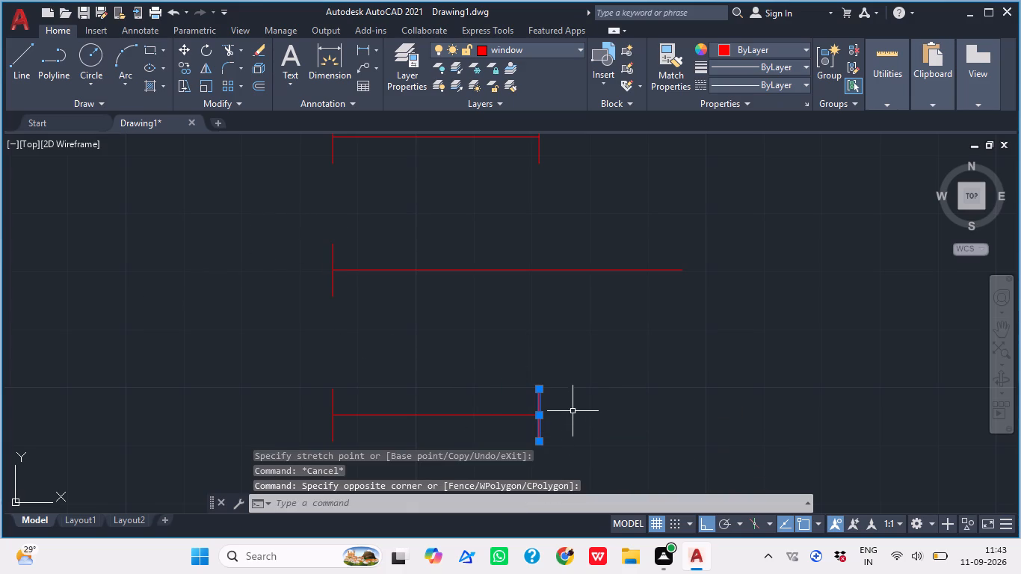
key("Delete")
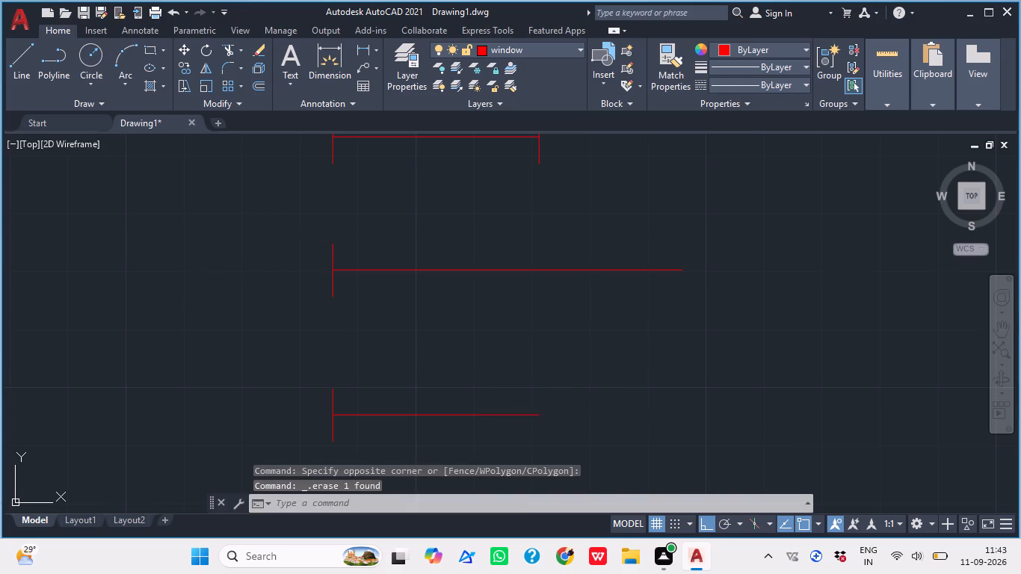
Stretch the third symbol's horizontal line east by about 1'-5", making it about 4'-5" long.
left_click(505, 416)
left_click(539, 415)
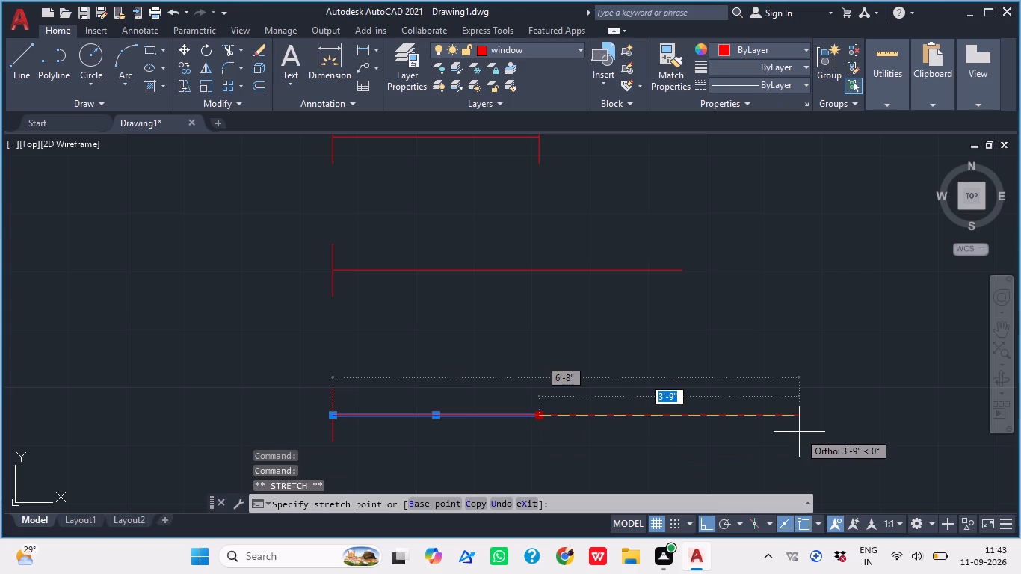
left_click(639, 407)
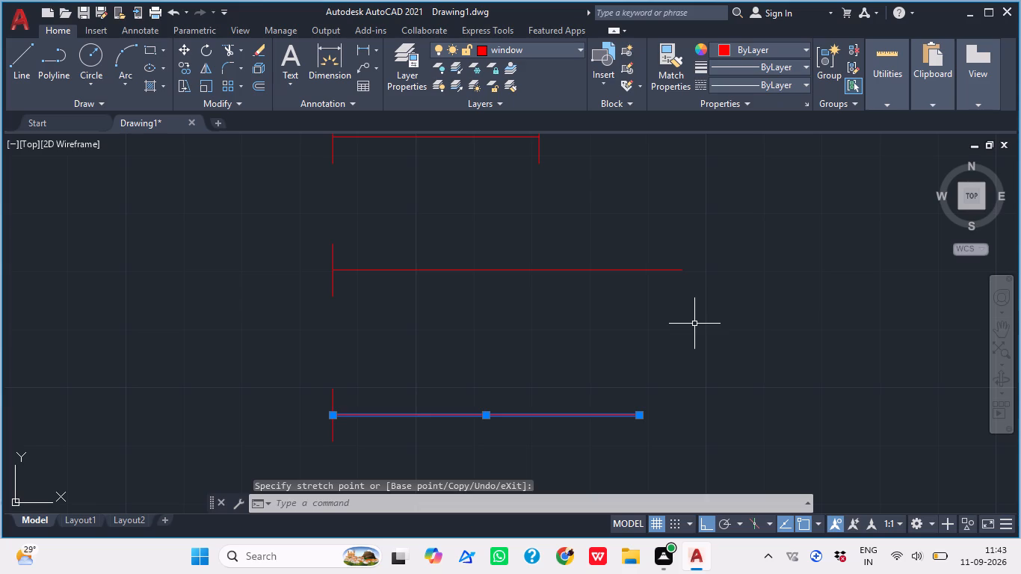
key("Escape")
Delete the entire fourth window symbol at the bottom of the column.
scroll(640, 350, "down", 2)
scroll(700, 353, "down", 1)
middle_click_drag(698, 353, 647, 342)
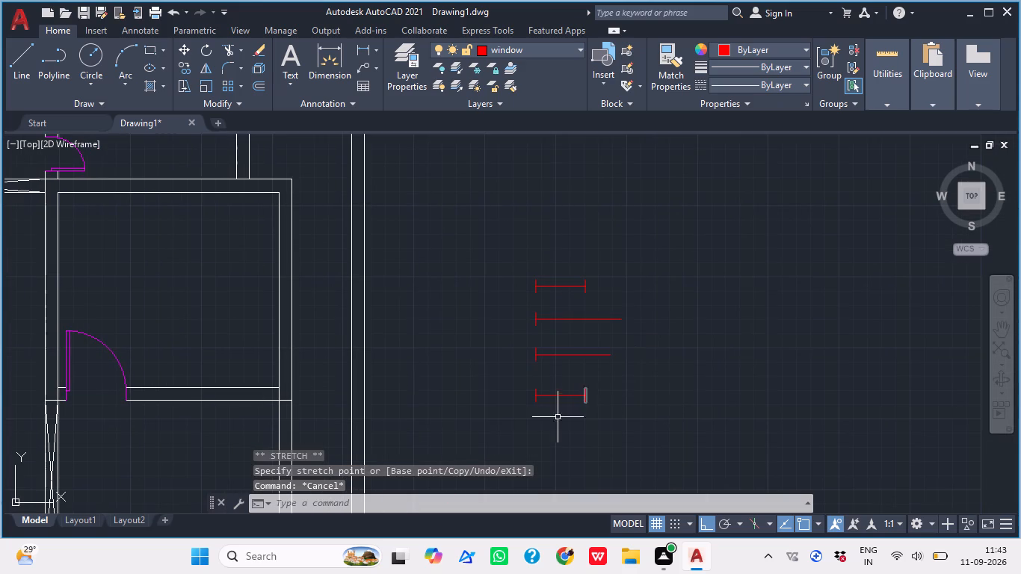
left_click(512, 380)
left_click(633, 431)
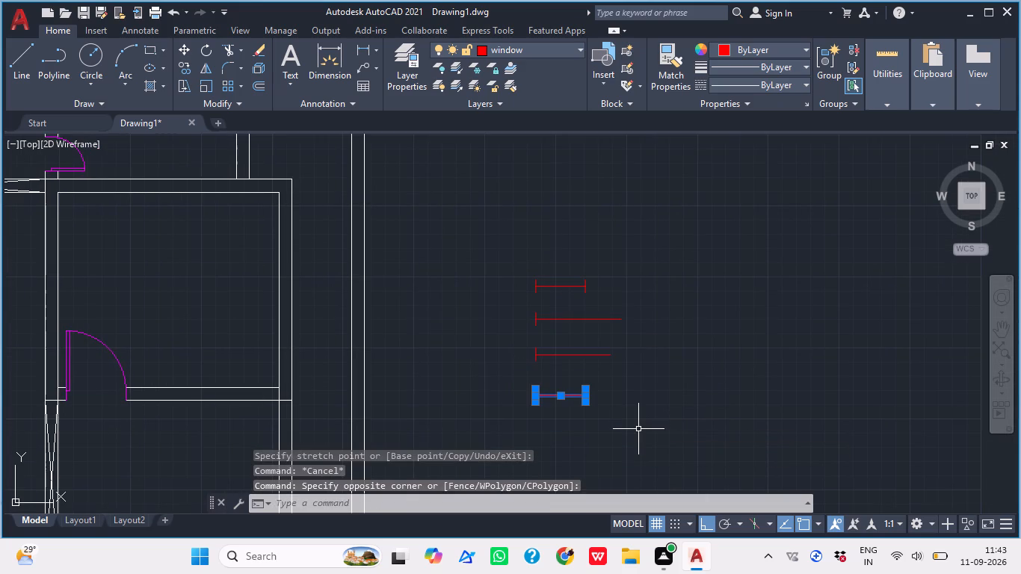
scroll(645, 425, "up", 1)
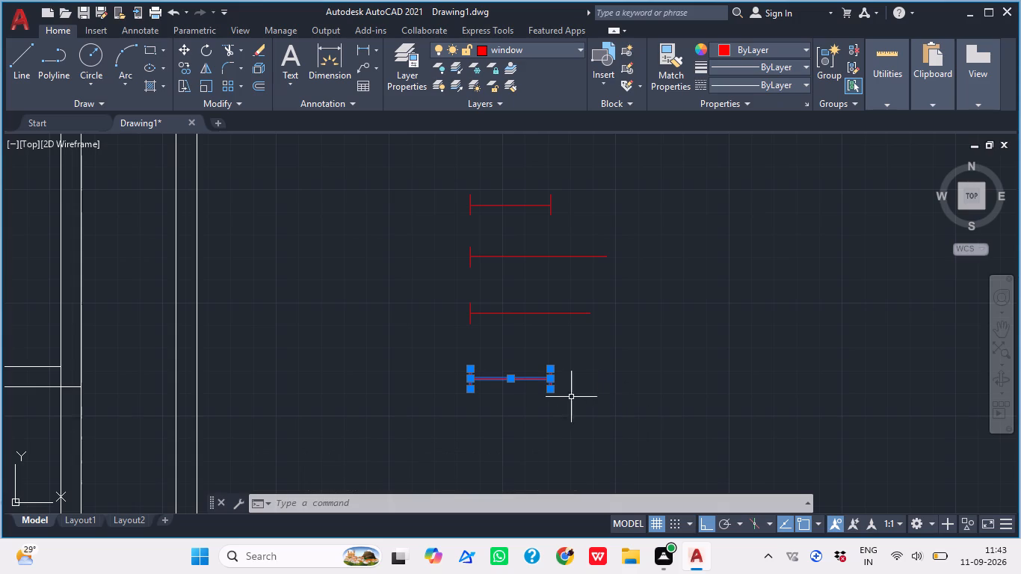
key("Escape")
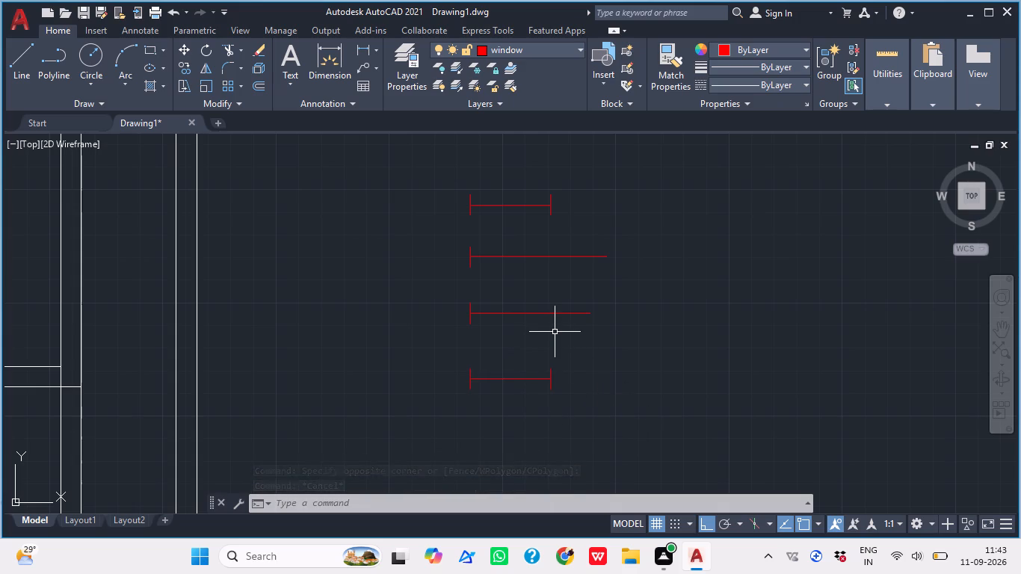
left_click(450, 357)
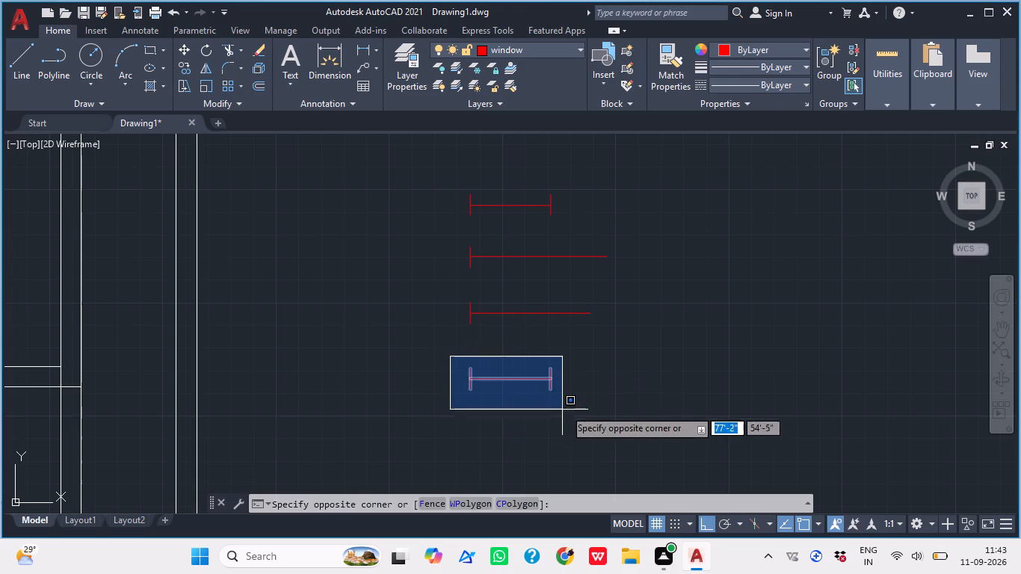
left_click(564, 406)
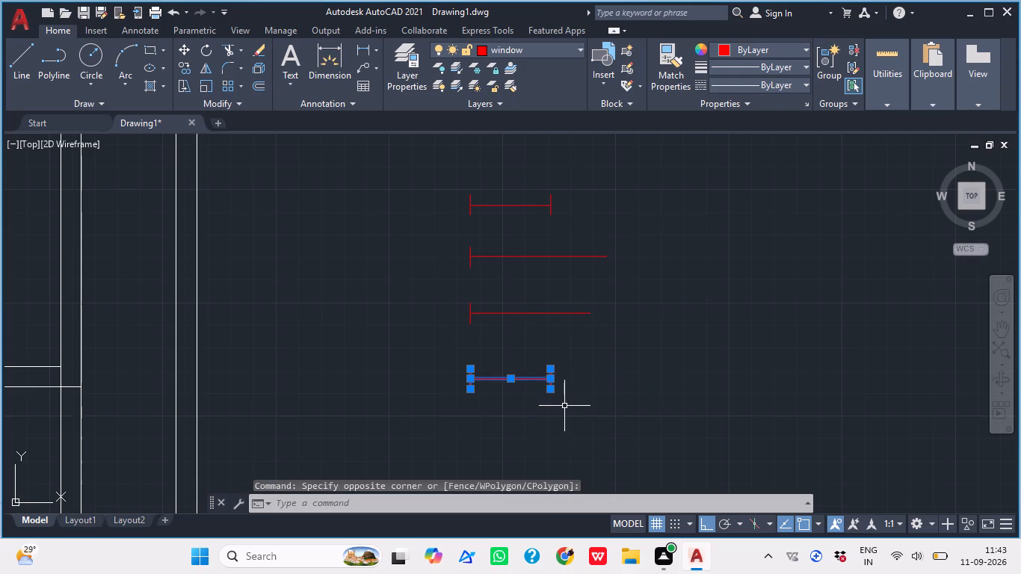
key("Home")
key("Delete")
key("Home")
key("Delete")
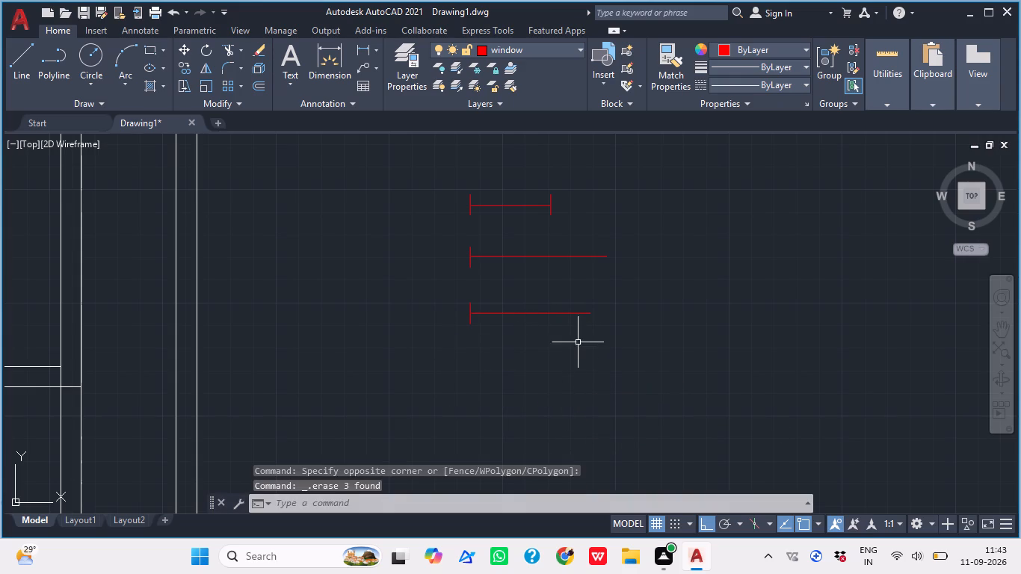
Shorten the third symbol's horizontal line from its east end to about 3'-6" long.
scroll(620, 287, "up", 1)
middle_click_drag(640, 291, 632, 291)
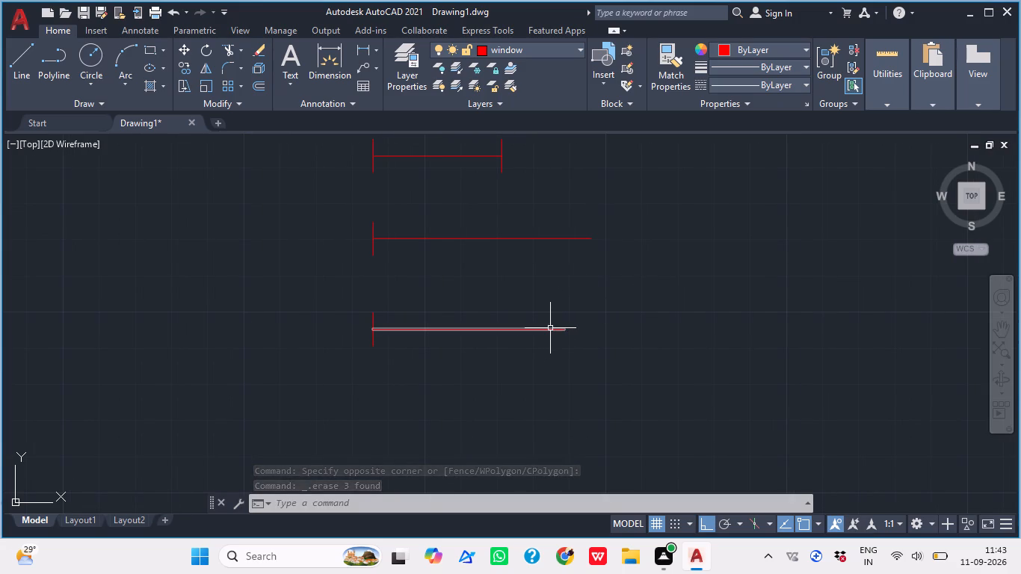
double_click(550, 328)
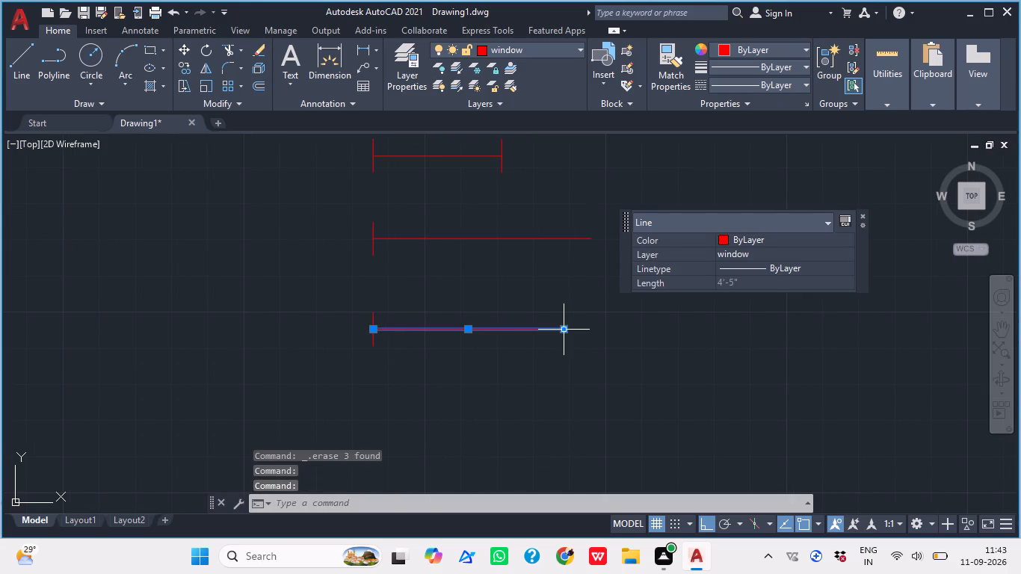
left_click(565, 328)
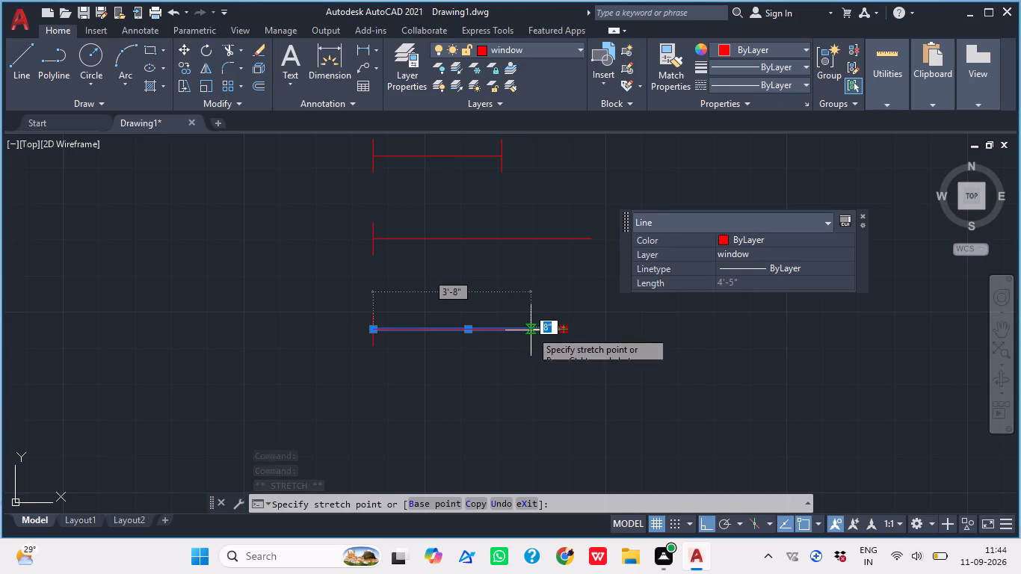
left_click(525, 330)
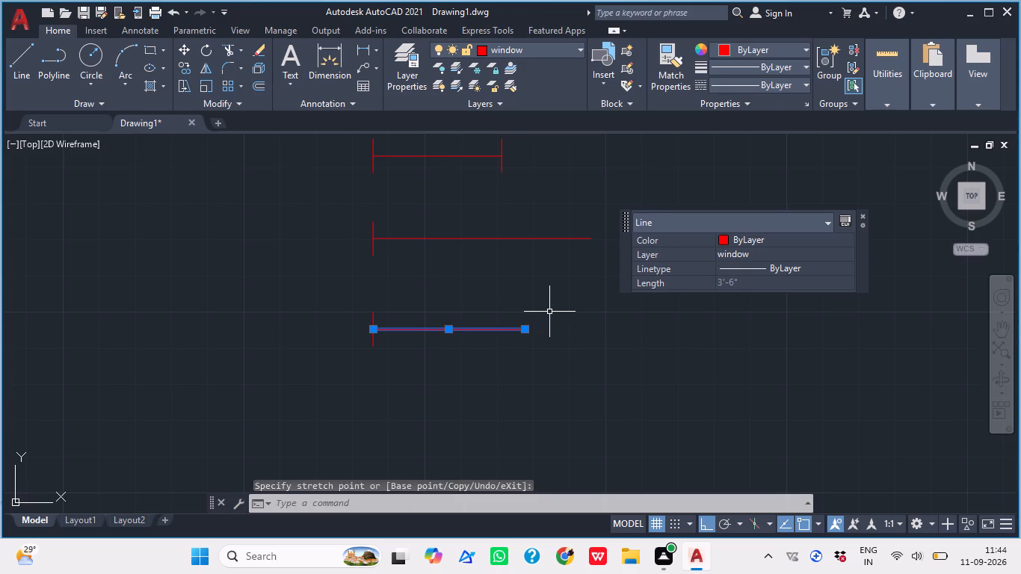
key("Escape")
Mirror the third symbol's west end line about a vertical axis through its horizontal line's midpoint, keeping the source line.
left_click(360, 303)
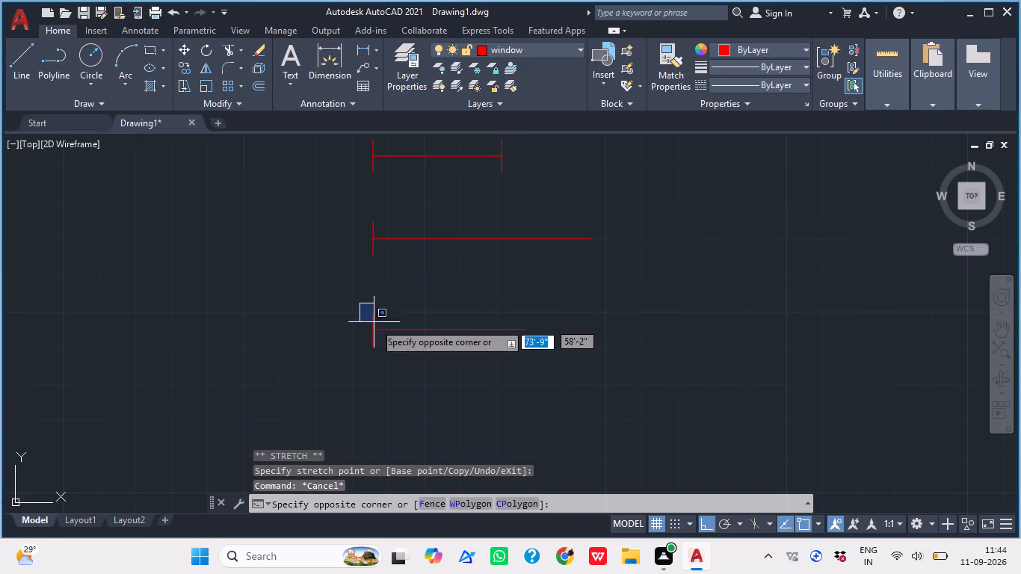
left_click(392, 348)
key("m")
key("i")
key("space")
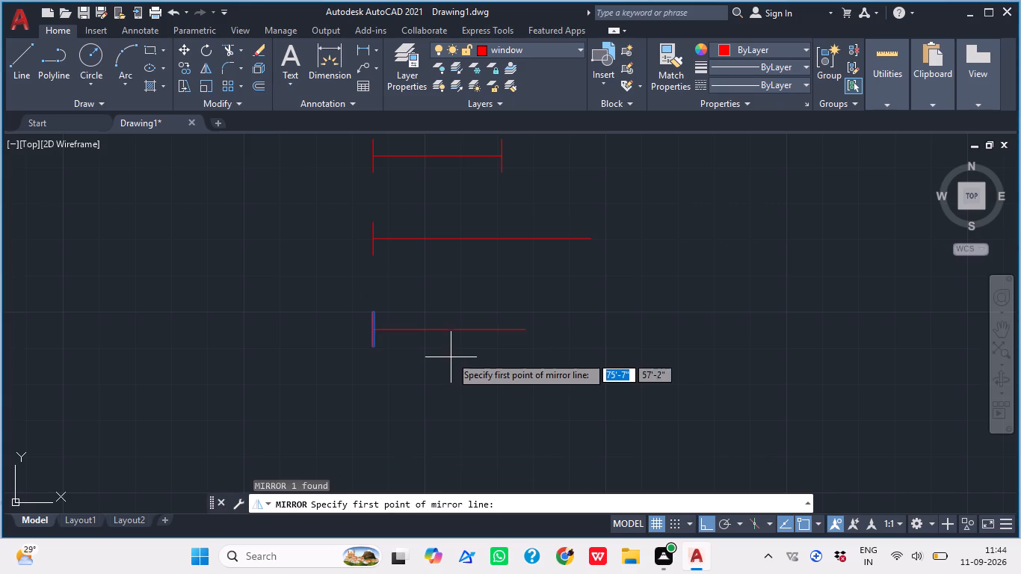
left_click(449, 329)
left_click(445, 287)
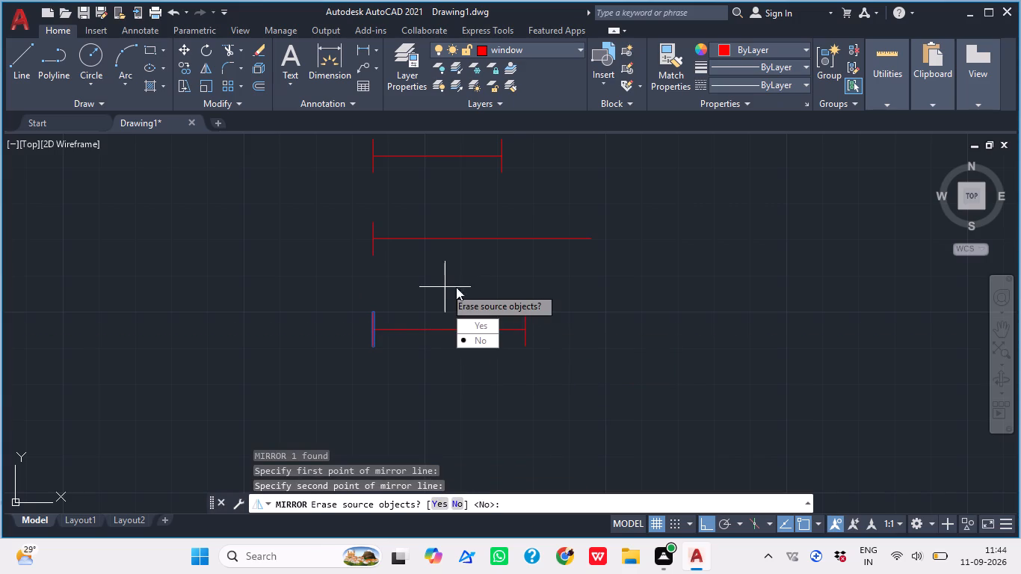
left_click(481, 343)
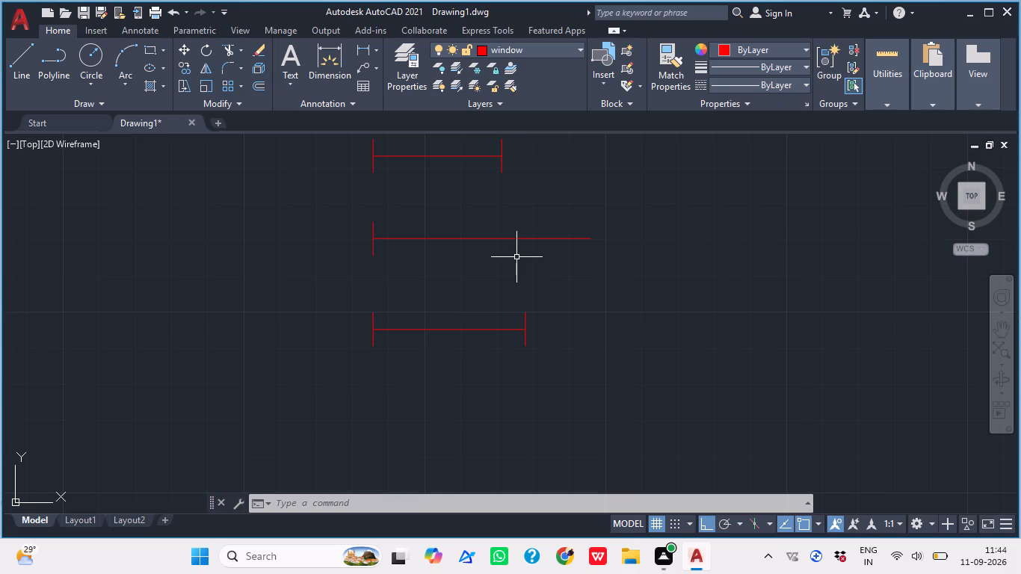
Mirror the second symbol's west end line about a vertical axis through its horizontal line's midpoint, keeping the source line.
middle_click_drag(509, 313, 439, 336)
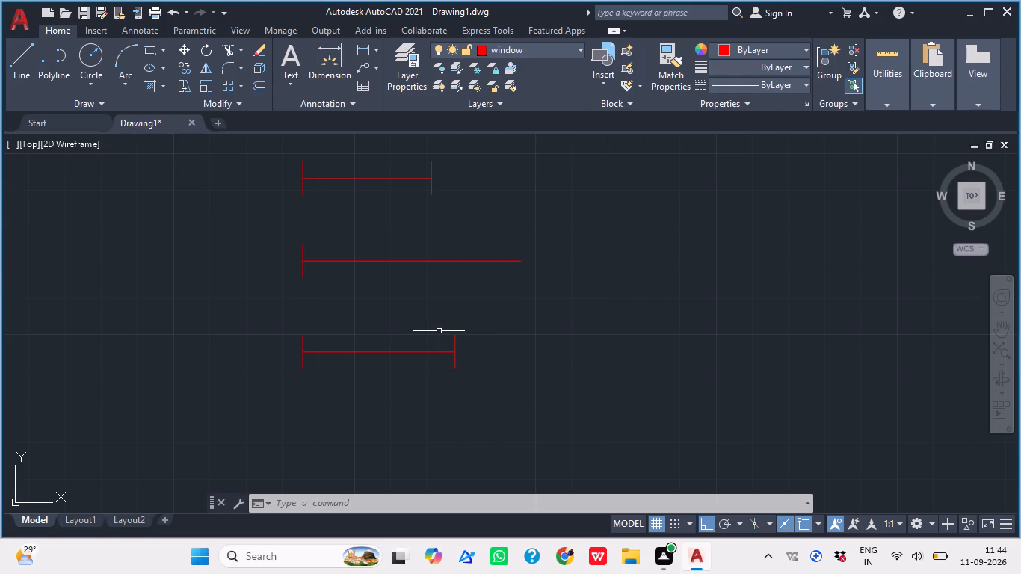
left_click(271, 239)
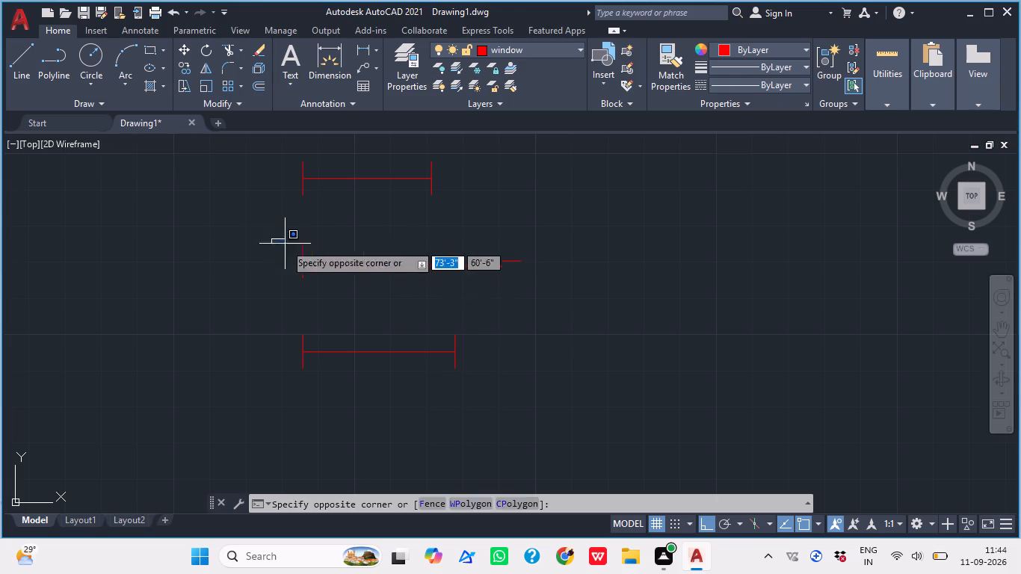
left_click(318, 294)
key("m")
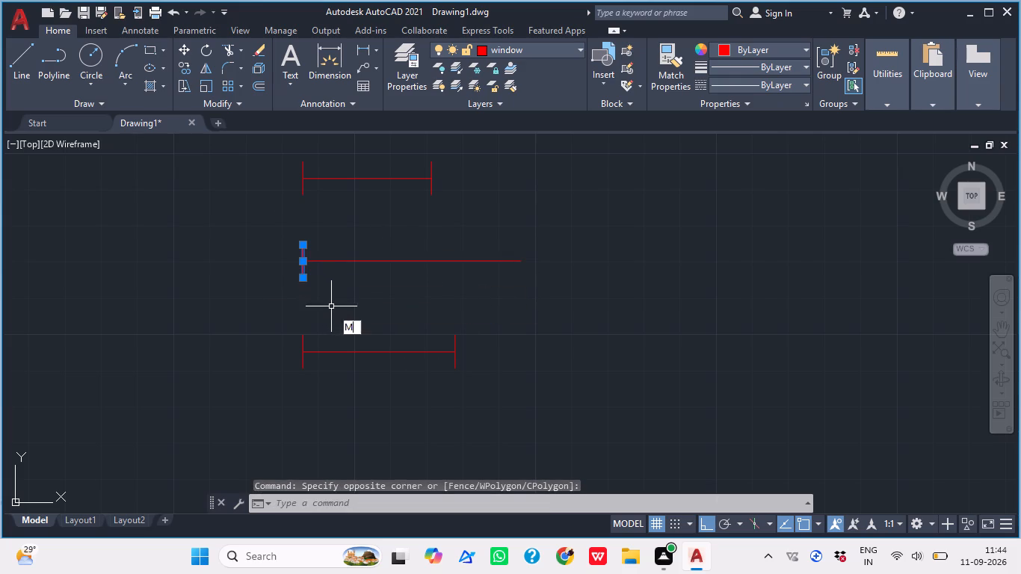
key("i")
key("space")
left_click(408, 260)
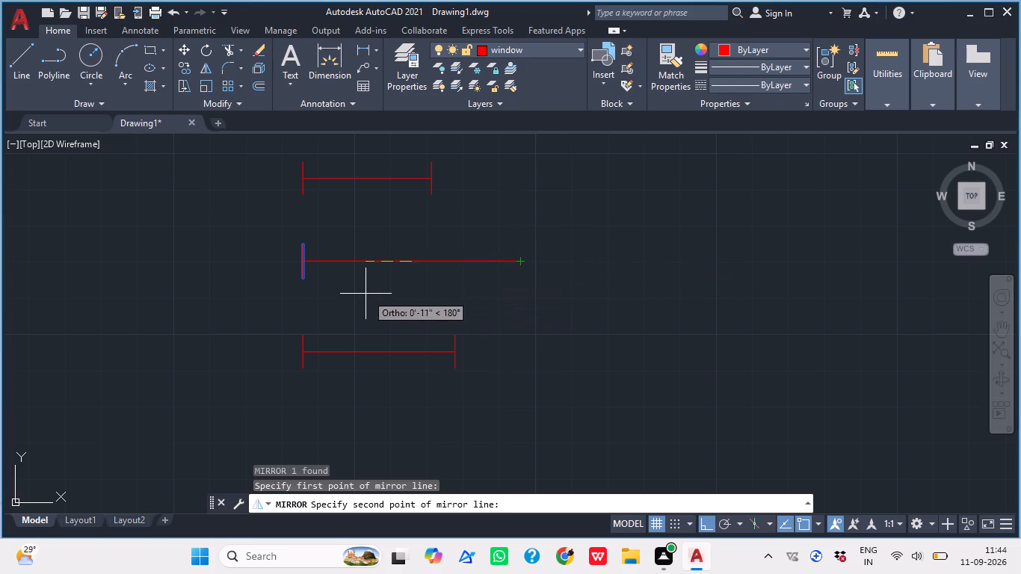
left_click(395, 318)
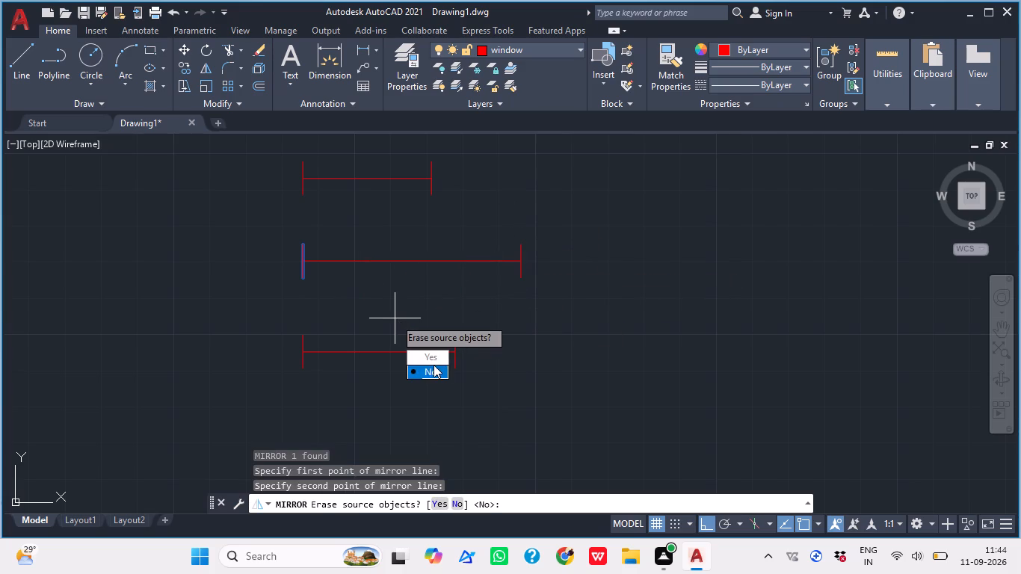
left_click_drag(434, 366, 395, 318)
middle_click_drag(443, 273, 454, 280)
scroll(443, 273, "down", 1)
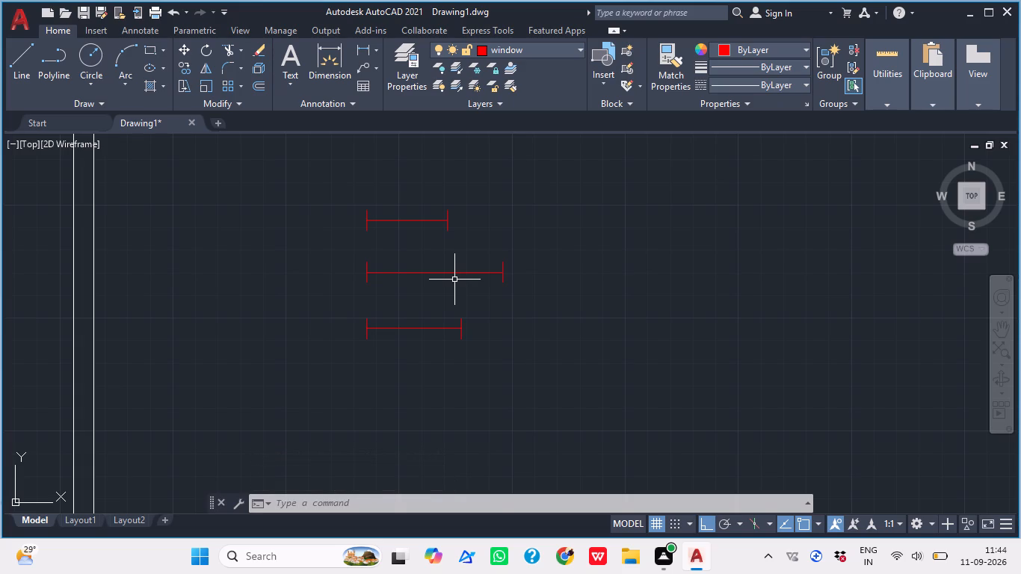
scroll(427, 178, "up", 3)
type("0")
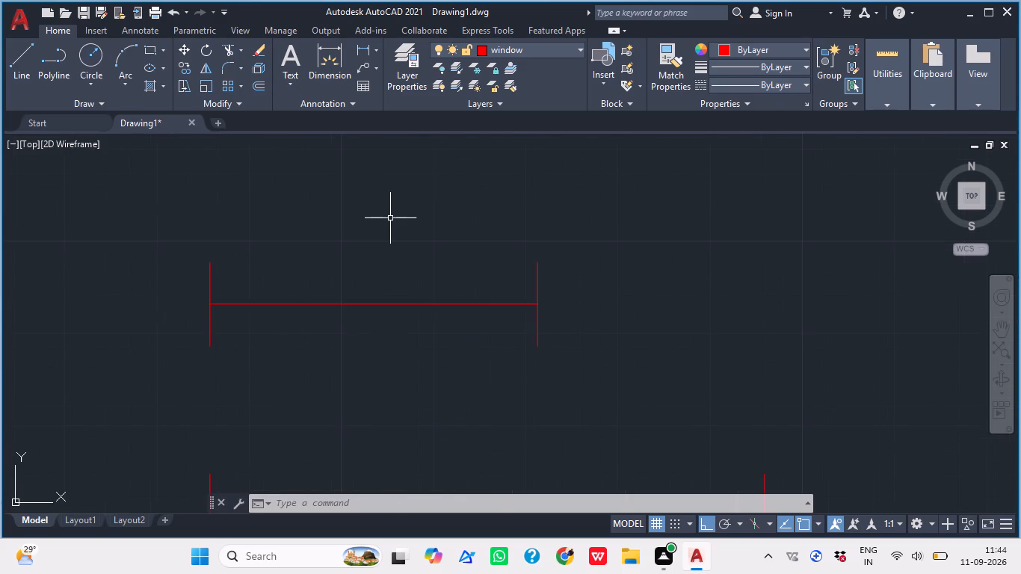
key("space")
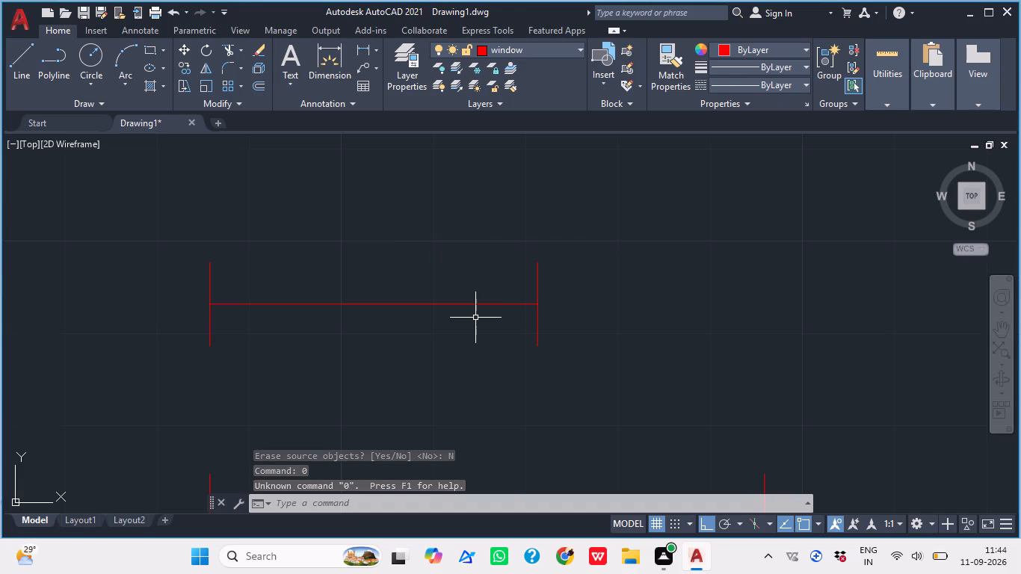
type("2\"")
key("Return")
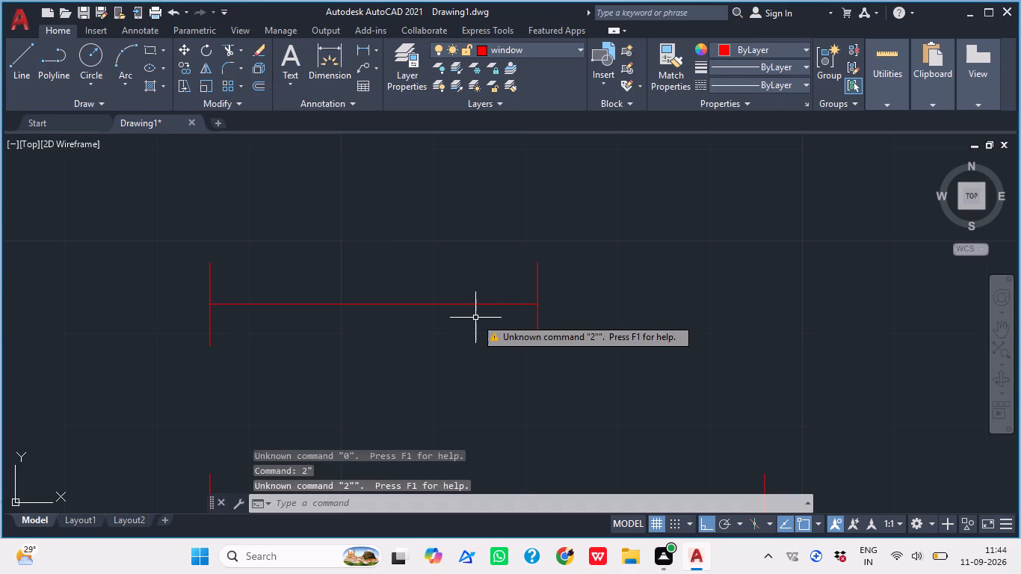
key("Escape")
Offset the top window symbol's horizontal line 2" to both its north and south sides.
type("O")
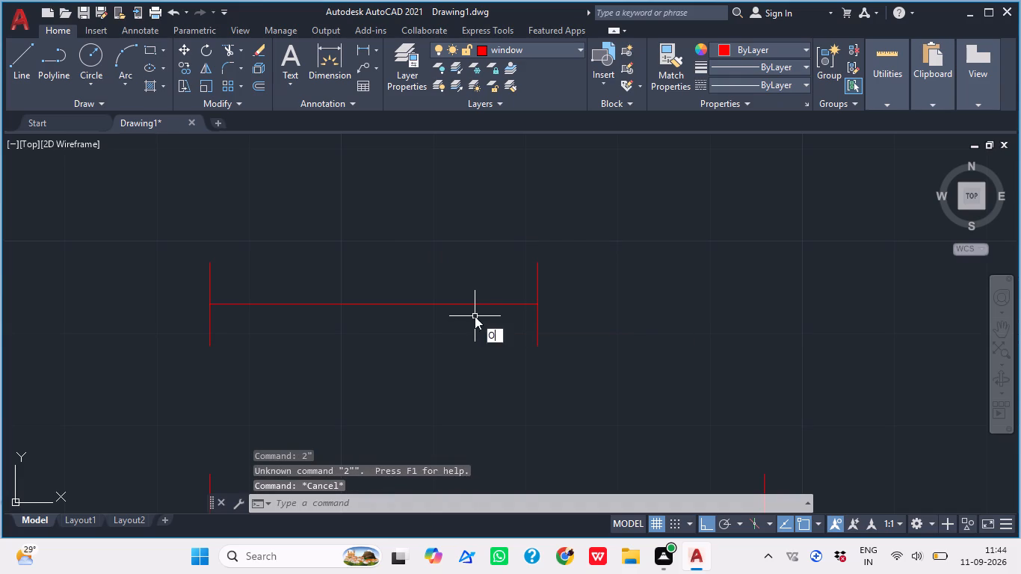
key("space")
type("2\"")
key("Return")
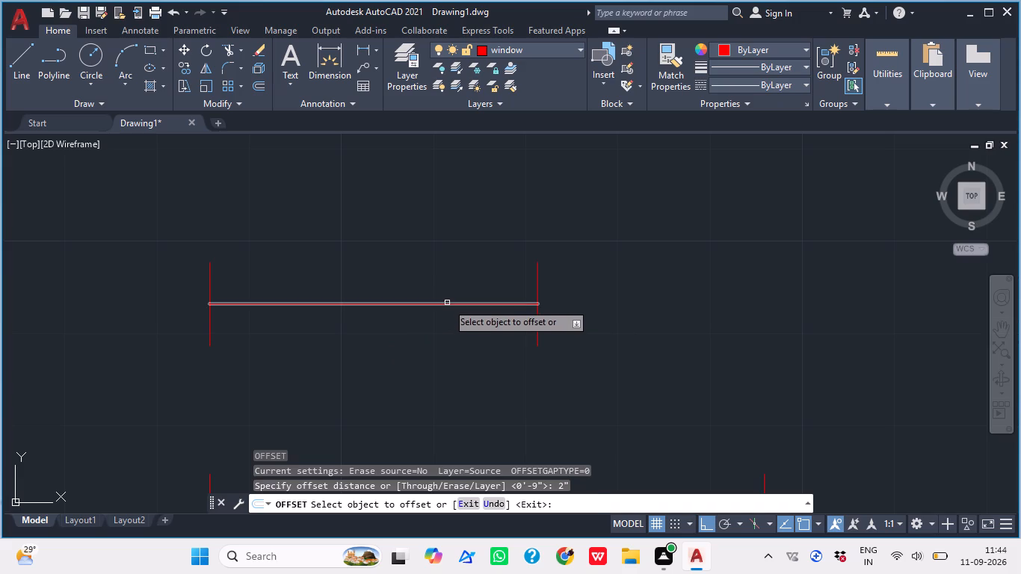
left_click(447, 303)
left_click(444, 278)
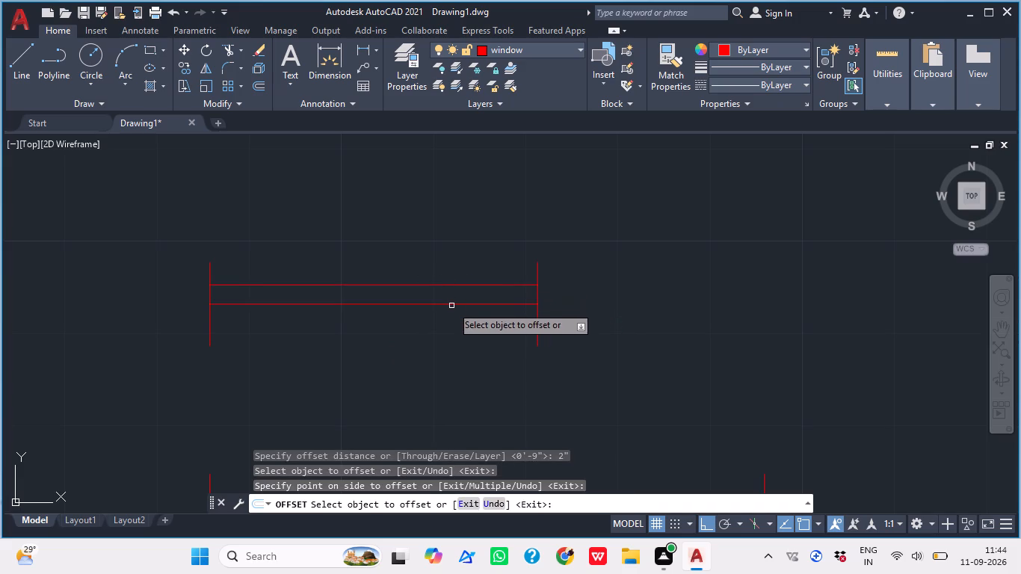
left_click(451, 306)
left_click(443, 362)
Offset the second window symbol's horizontal line 2" to both its north and south sides.
scroll(388, 356, "down", 1)
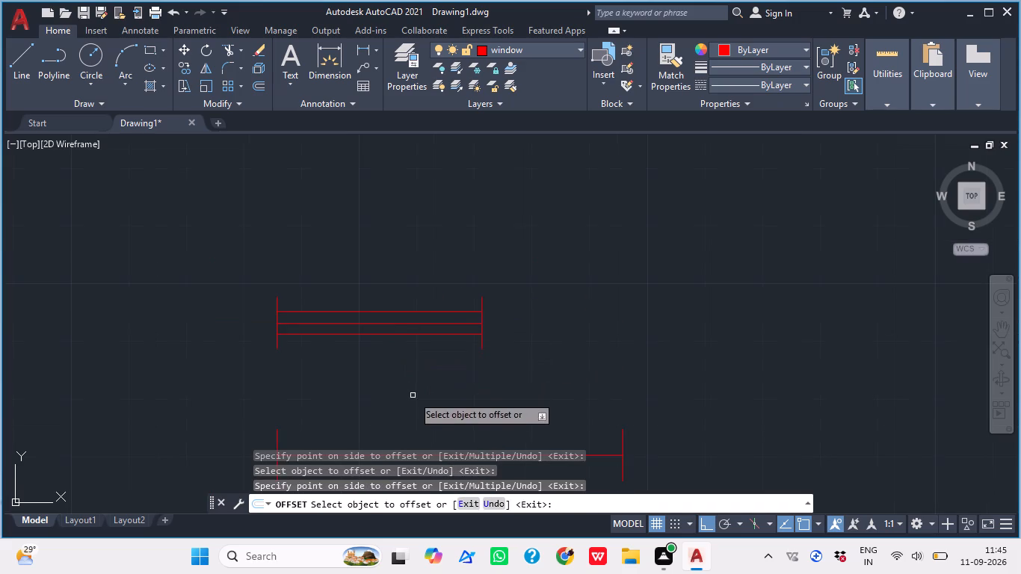
middle_click_drag(412, 401, 451, 305)
left_click(478, 358)
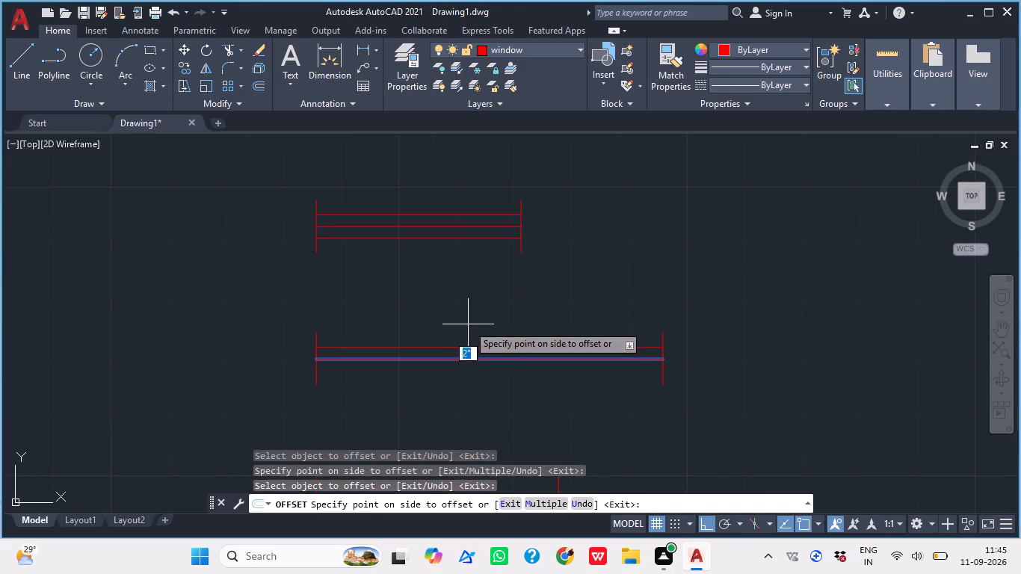
left_click(468, 324)
left_click(466, 359)
left_click(466, 391)
scroll(464, 306, "down", 2)
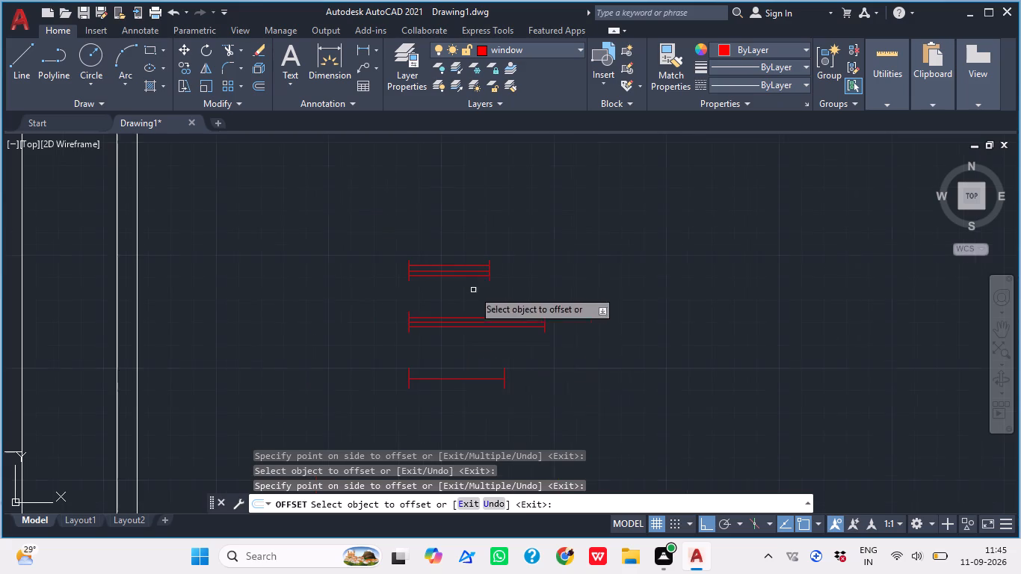
Offset the third window symbol's horizontal line 2" to both its north and south sides.
middle_click(490, 332)
scroll(484, 386, "up", 1)
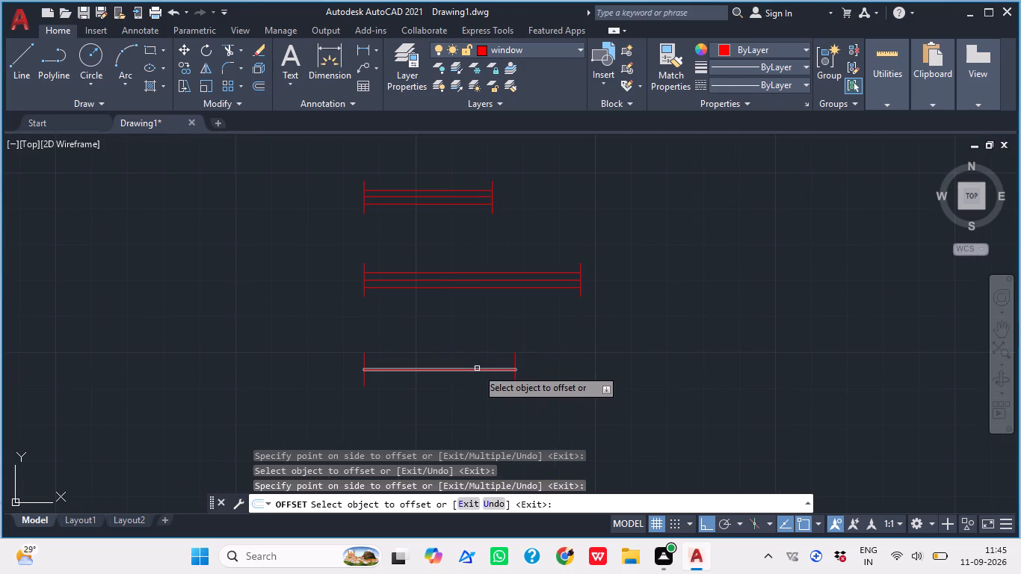
left_click(477, 368)
left_click(471, 342)
left_click(477, 371)
left_click(475, 401)
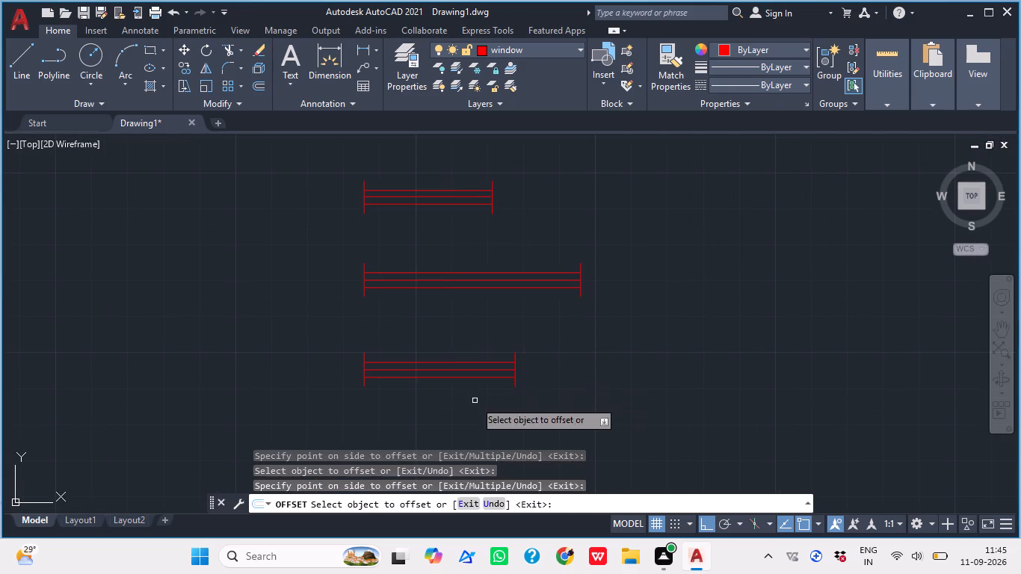
key("Escape")
Examine the floor plan's northern row of rooms and main building walls to decide where windows go.
scroll(584, 282, "down", 4)
scroll(515, 291, "down", 1)
middle_click_drag(518, 291, 700, 265)
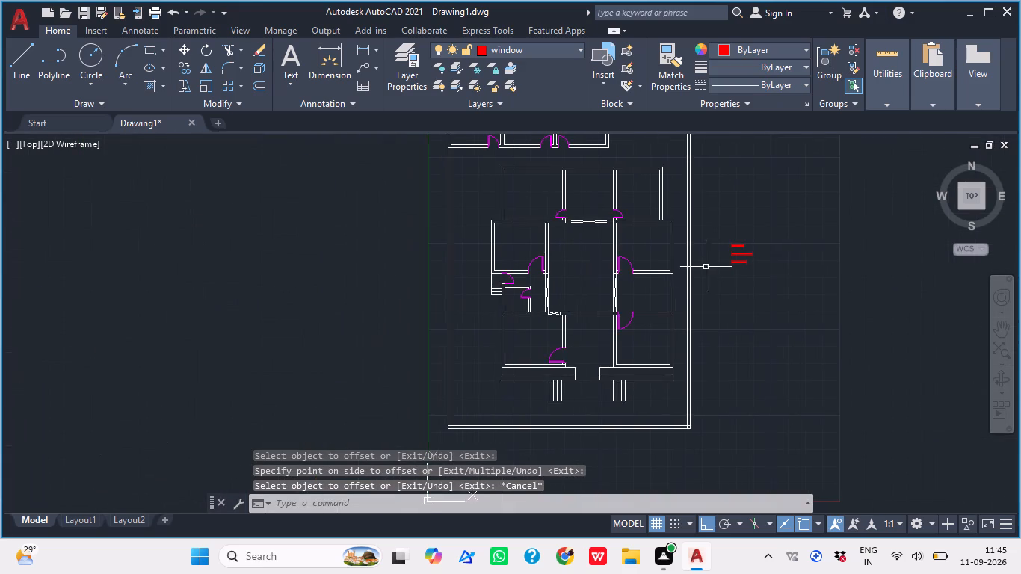
scroll(590, 255, "up", 1)
middle_click_drag(582, 268, 584, 350)
middle_click_drag(552, 313, 540, 395)
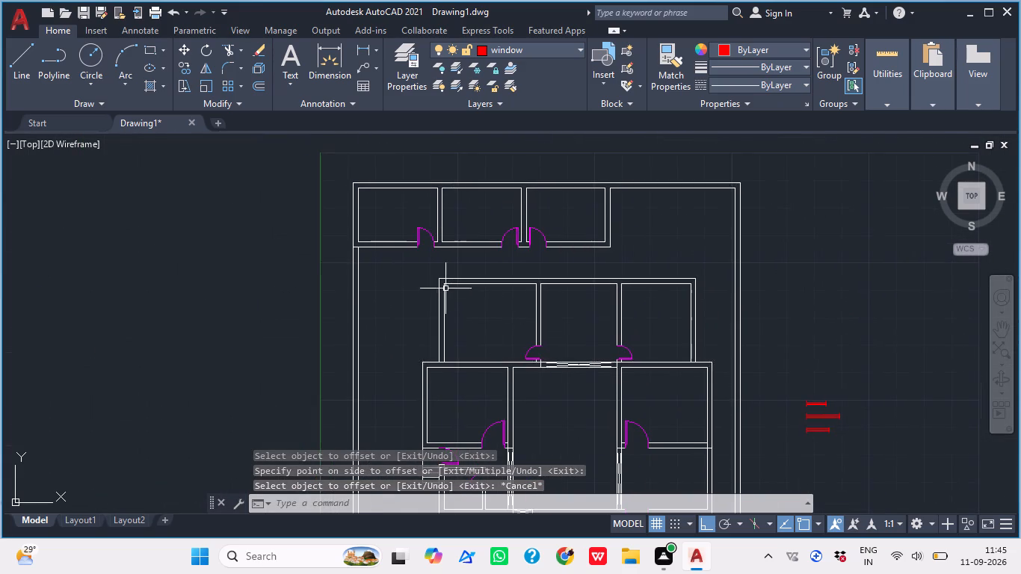
scroll(345, 256, "up", 1)
middle_click_drag(631, 233, 572, 180)
scroll(585, 161, "down", 2)
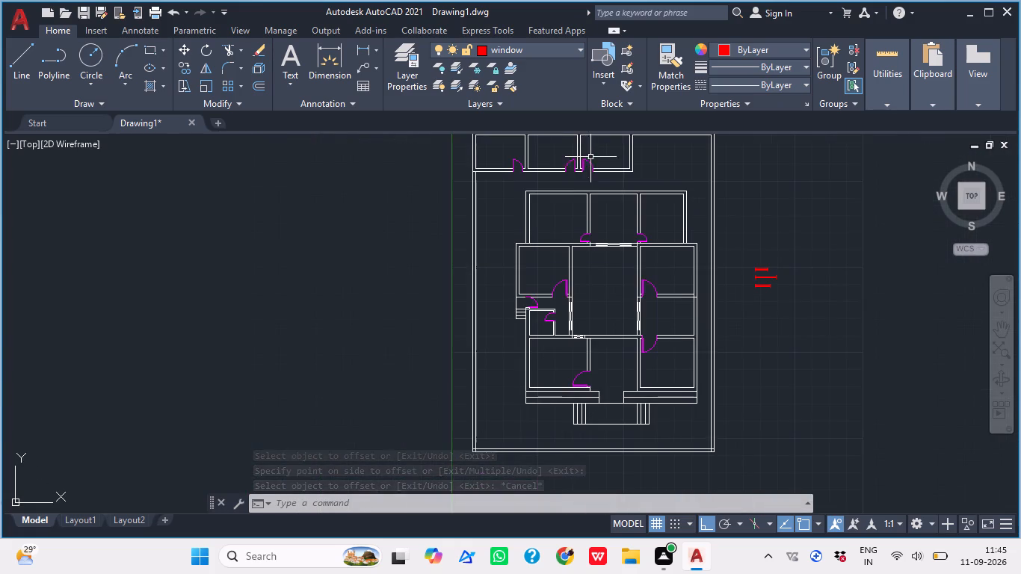
middle_click_drag(639, 265, 617, 233)
middle_click_drag(741, 277, 652, 286)
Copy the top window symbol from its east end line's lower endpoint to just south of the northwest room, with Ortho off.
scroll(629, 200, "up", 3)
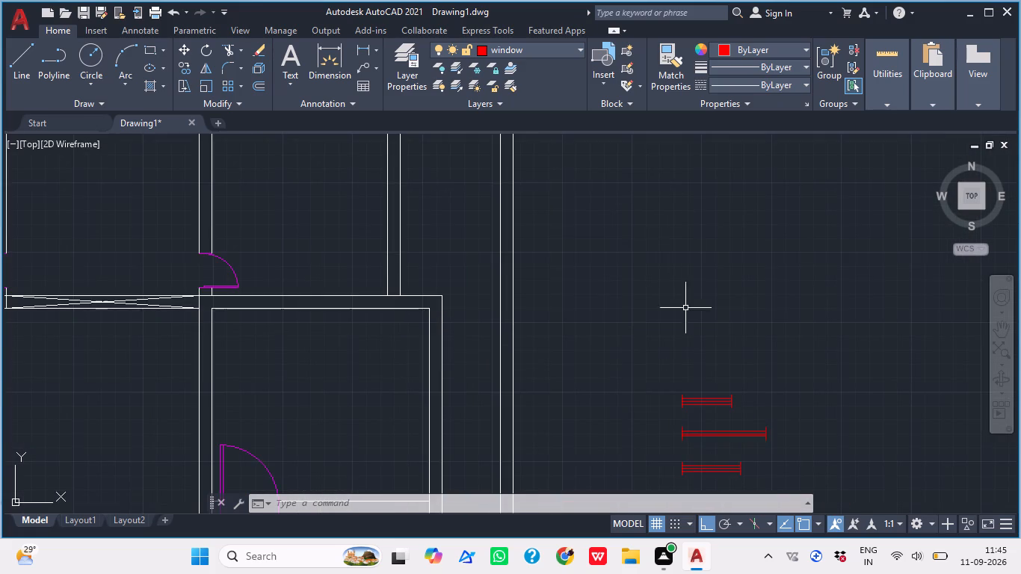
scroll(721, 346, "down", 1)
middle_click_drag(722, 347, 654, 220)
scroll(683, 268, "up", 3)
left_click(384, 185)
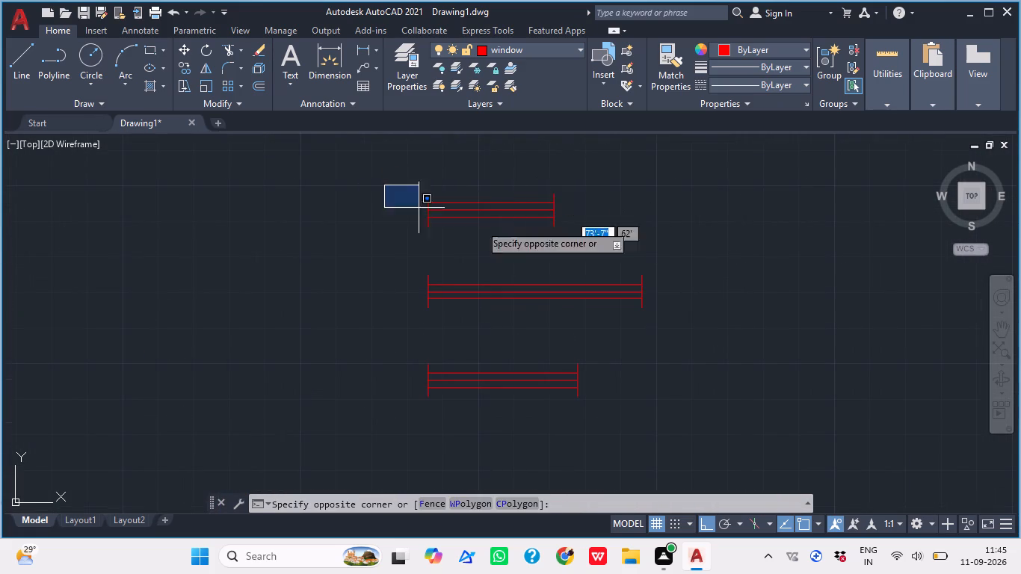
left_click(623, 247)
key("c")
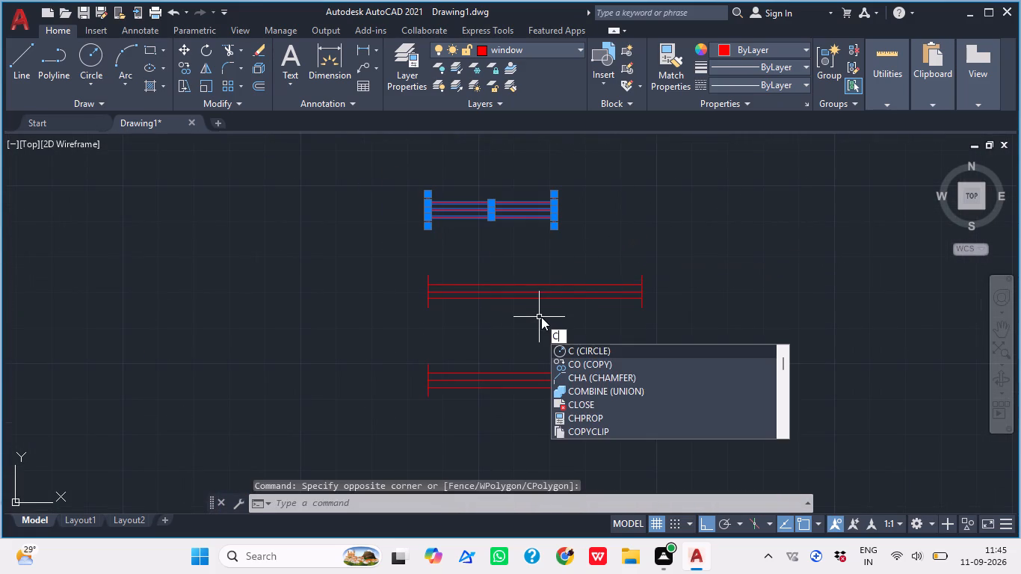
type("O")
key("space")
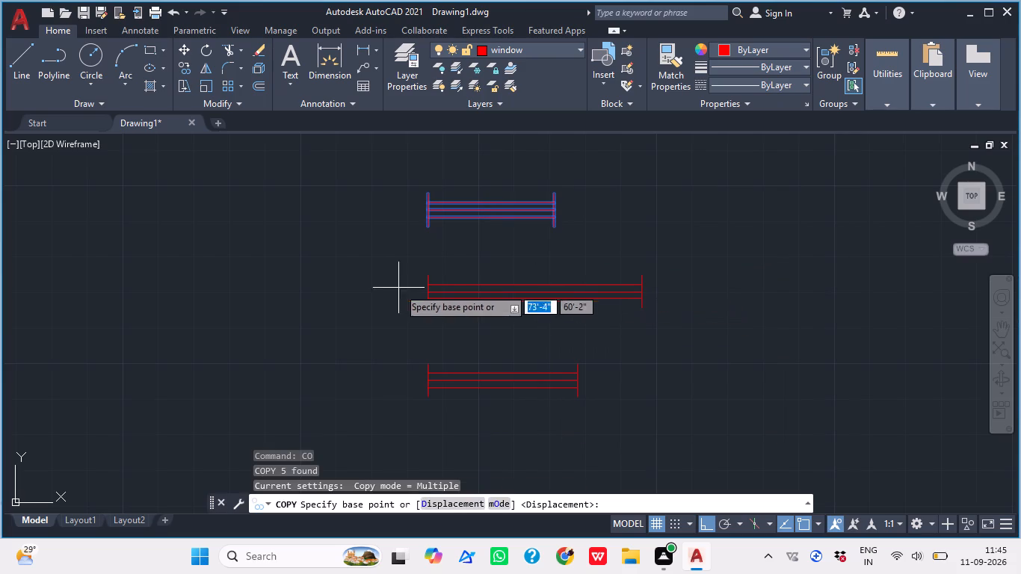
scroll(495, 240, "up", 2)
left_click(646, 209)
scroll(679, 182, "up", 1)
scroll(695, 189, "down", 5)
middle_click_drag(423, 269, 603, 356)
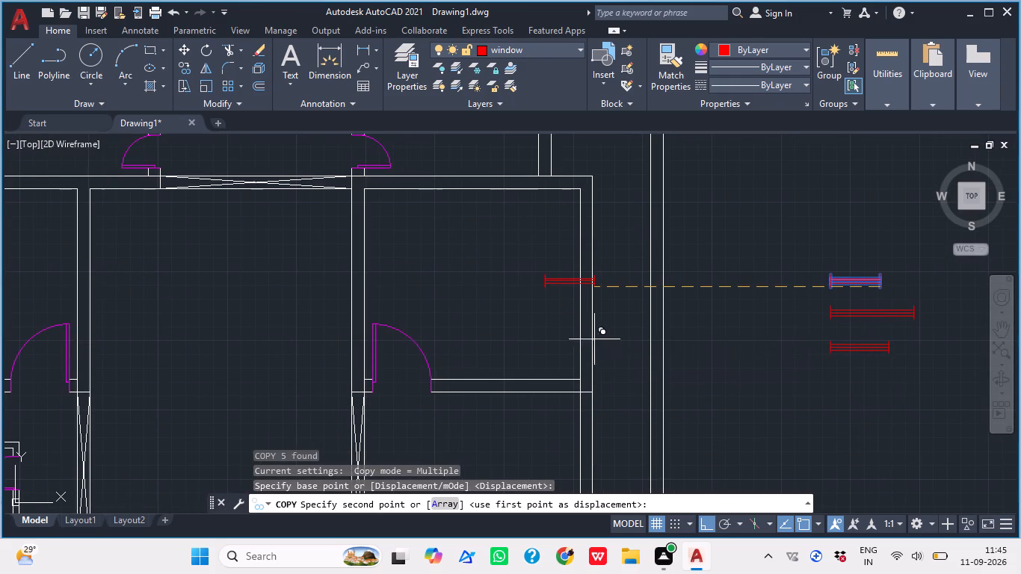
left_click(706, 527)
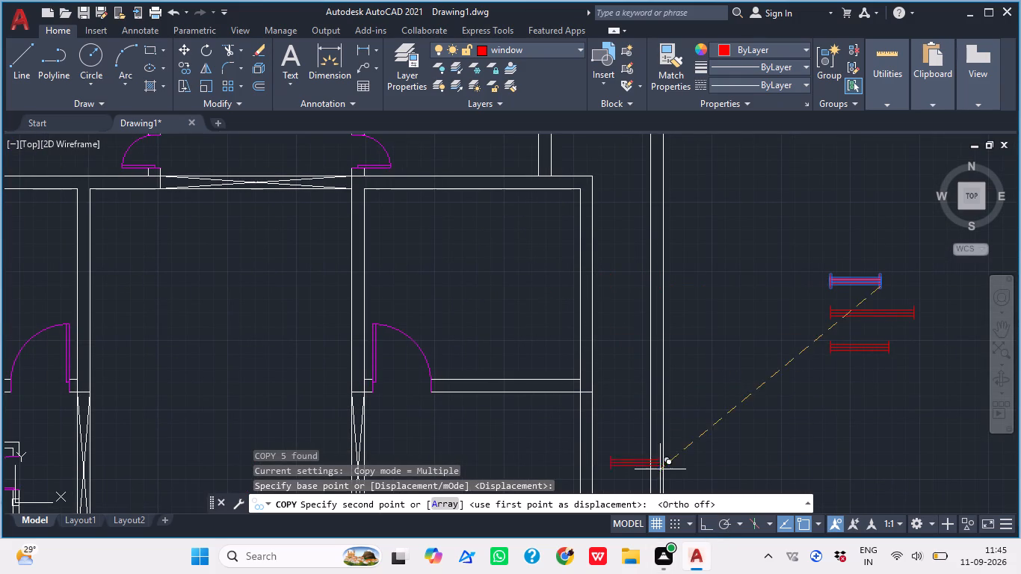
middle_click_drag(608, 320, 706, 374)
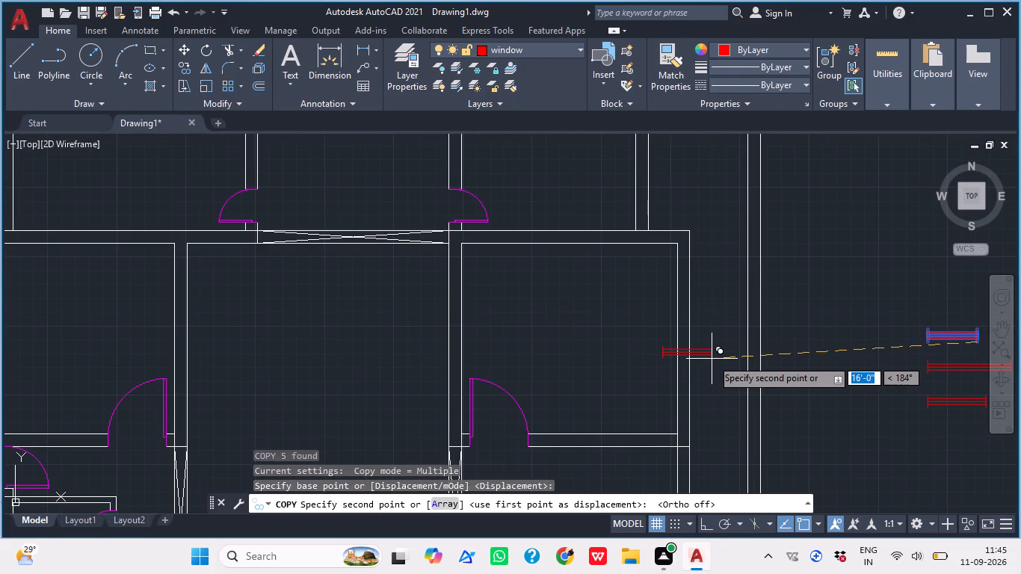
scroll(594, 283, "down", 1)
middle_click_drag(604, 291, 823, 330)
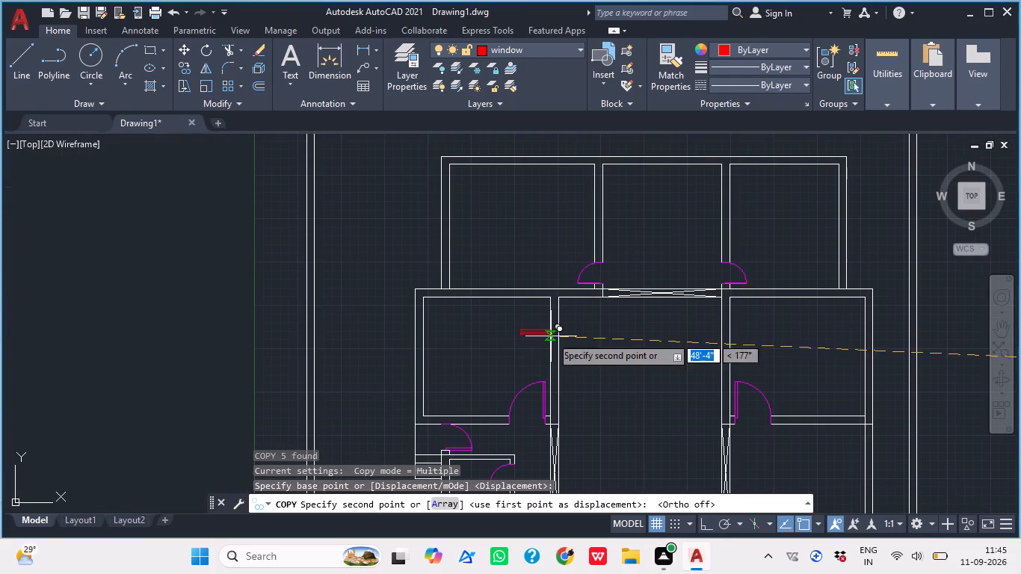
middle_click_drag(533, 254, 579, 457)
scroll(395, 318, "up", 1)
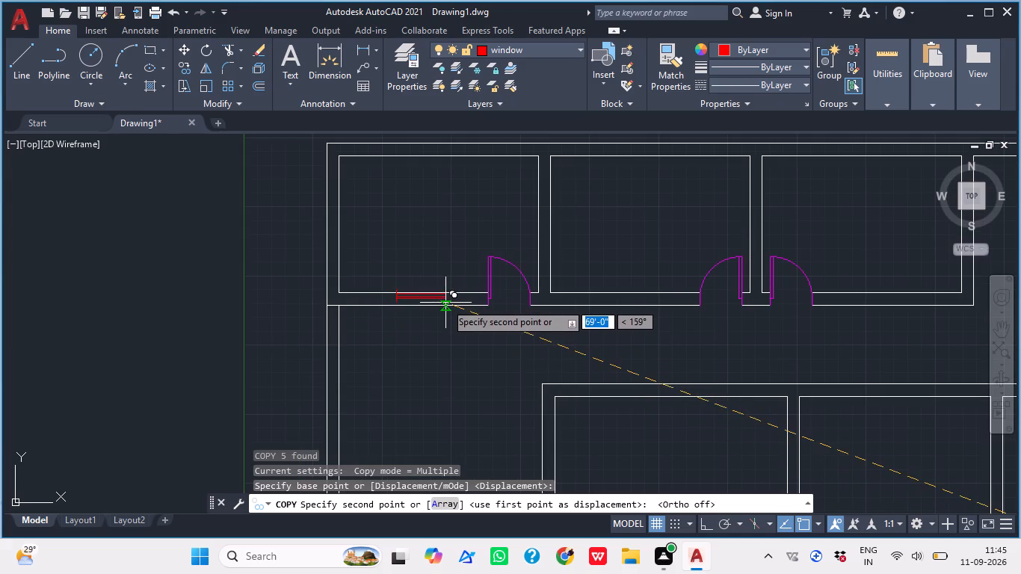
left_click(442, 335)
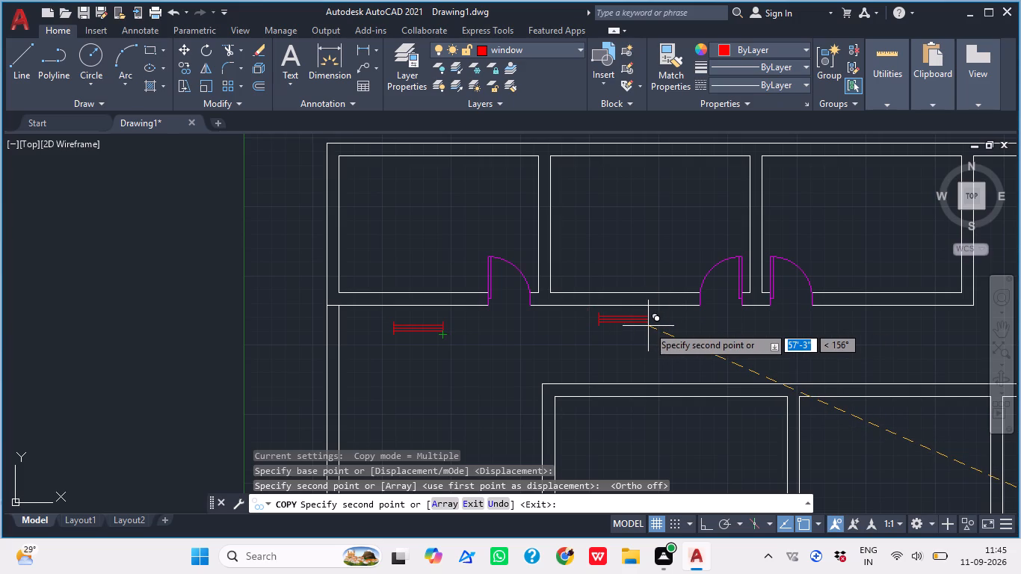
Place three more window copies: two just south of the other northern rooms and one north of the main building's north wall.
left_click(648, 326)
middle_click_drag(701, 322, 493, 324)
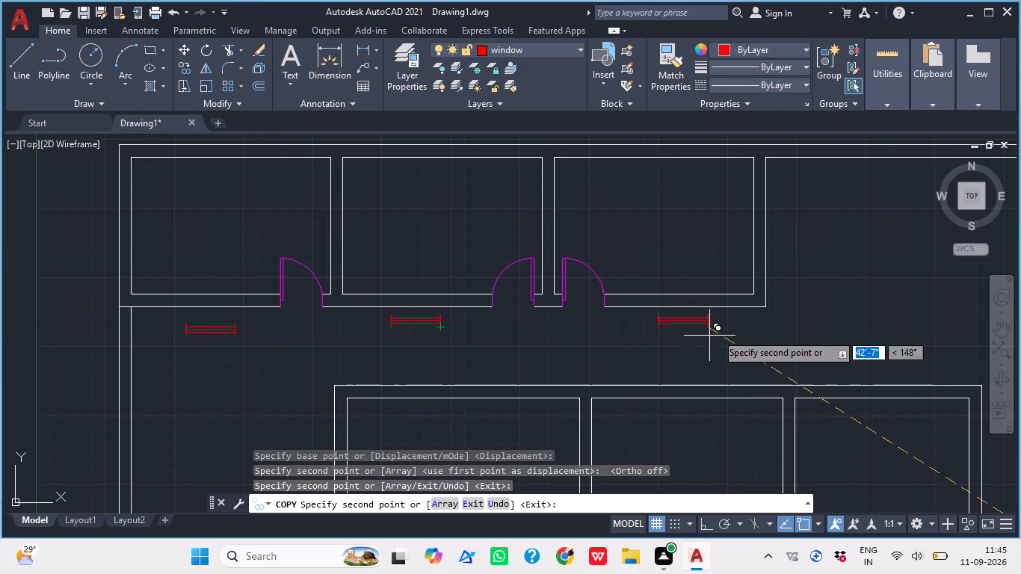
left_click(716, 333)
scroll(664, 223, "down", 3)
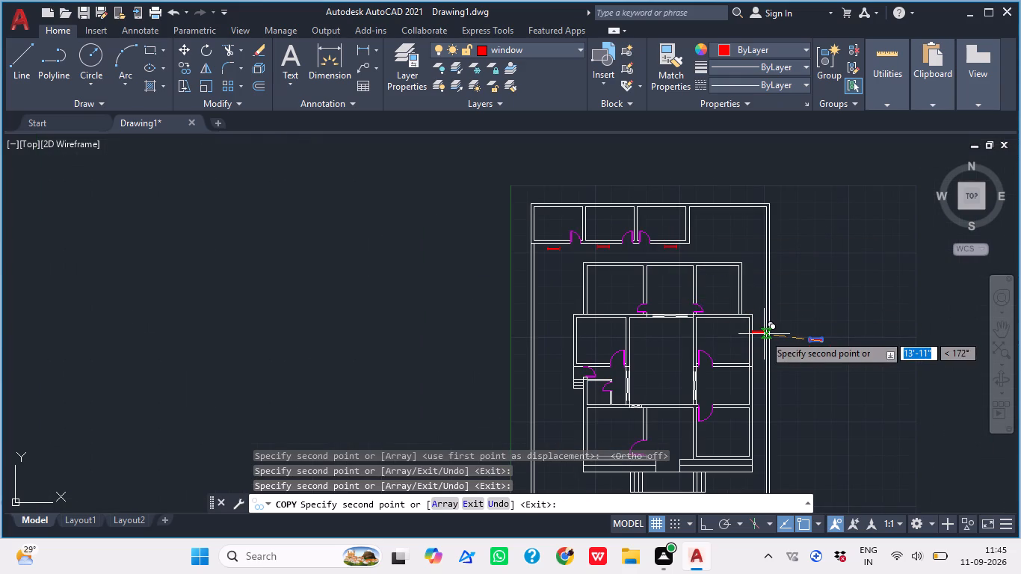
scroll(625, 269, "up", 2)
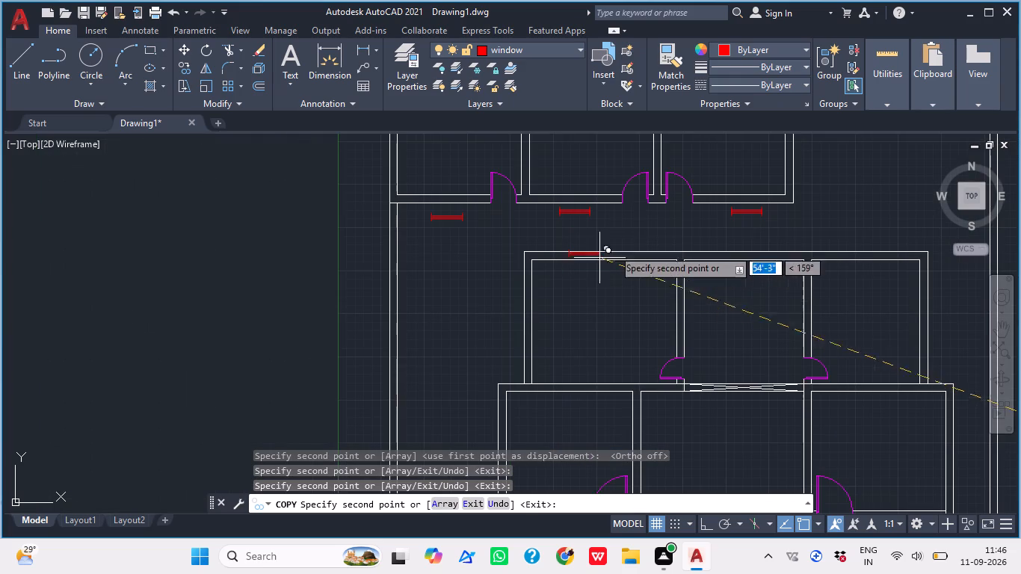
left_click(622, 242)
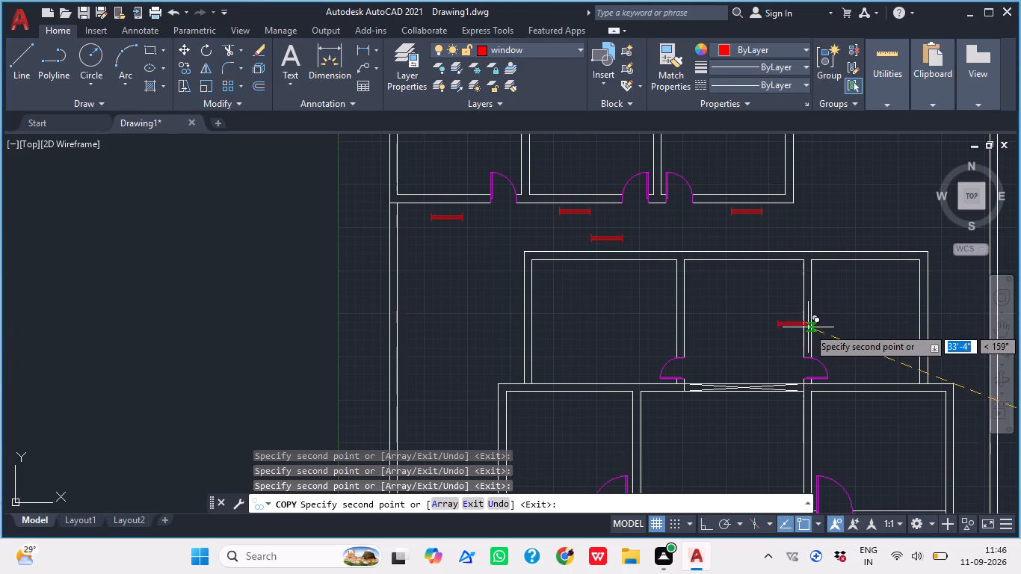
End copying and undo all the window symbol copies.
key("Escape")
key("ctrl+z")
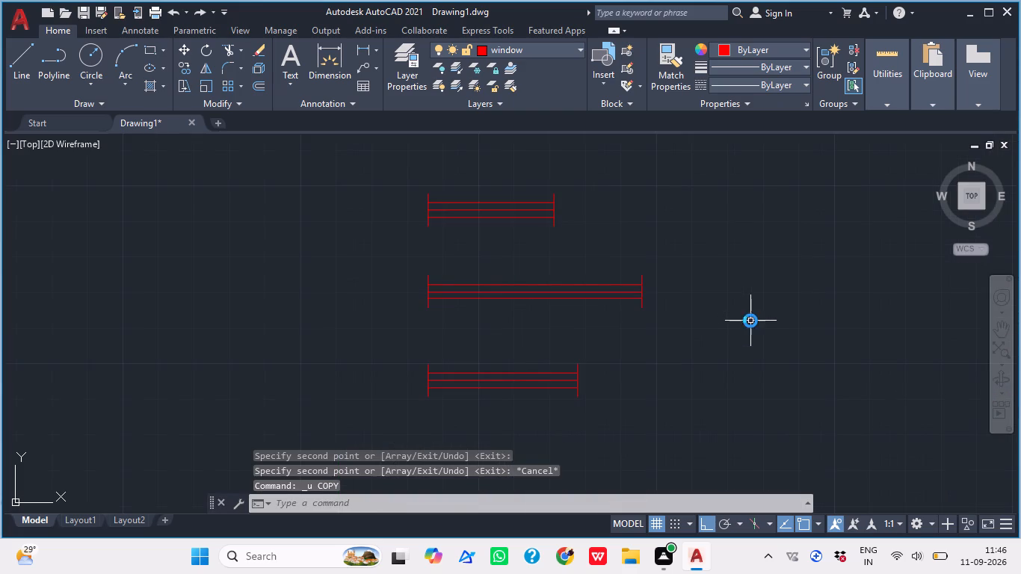
Copy the top window symbol from its lower horizontal line's midpoint into the northwest room's south wall, west of the door, with Ortho off.
scroll(750, 321, "down", 6)
scroll(756, 314, "up", 3)
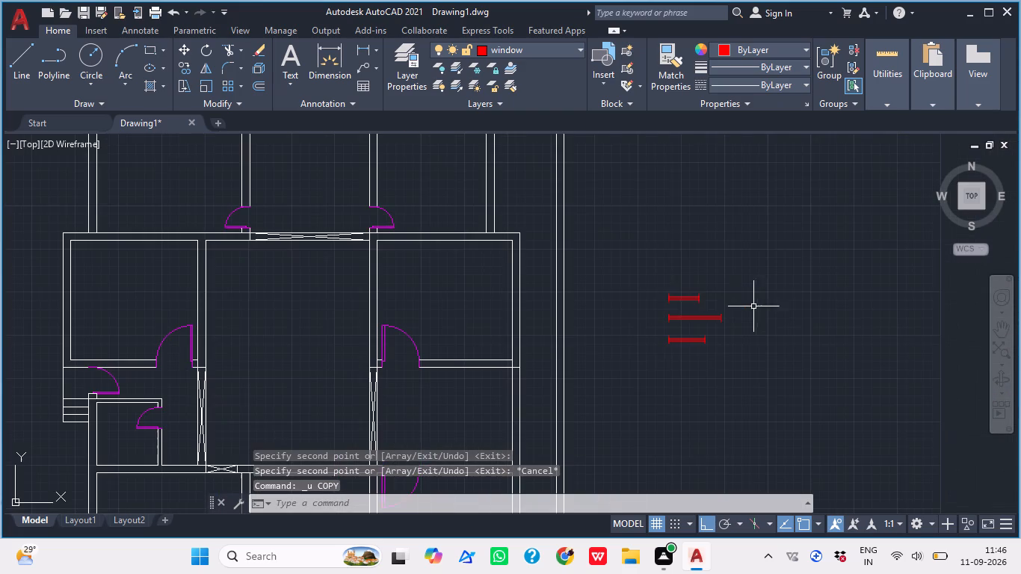
left_click(628, 280)
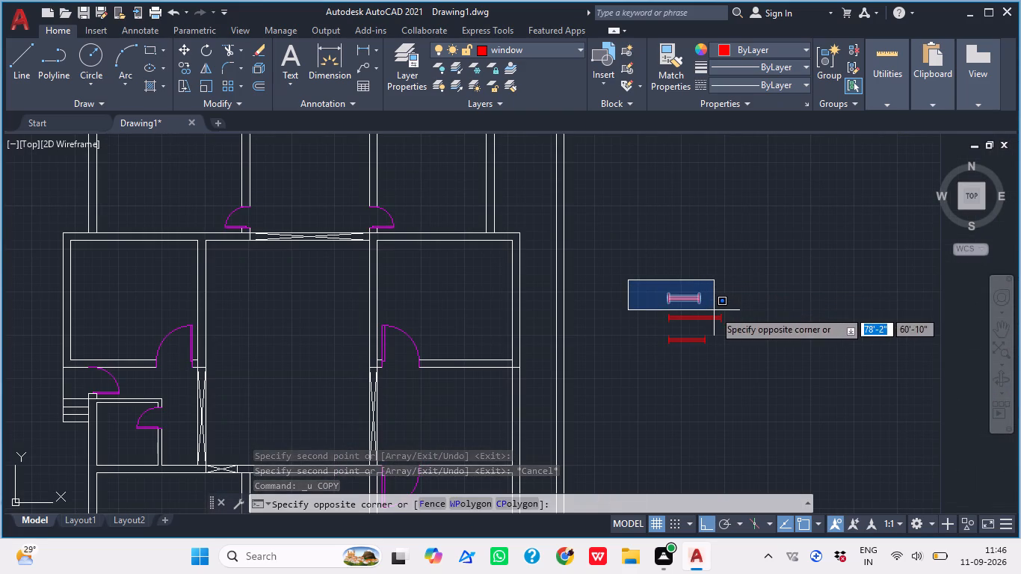
left_click(714, 310)
key("c")
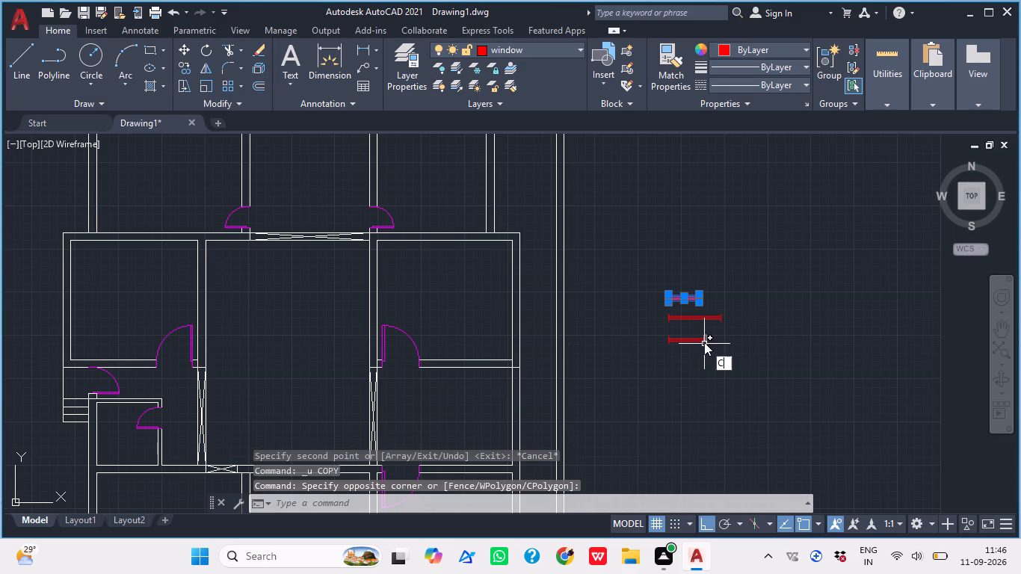
type("O")
key("space")
scroll(682, 321, "up", 3)
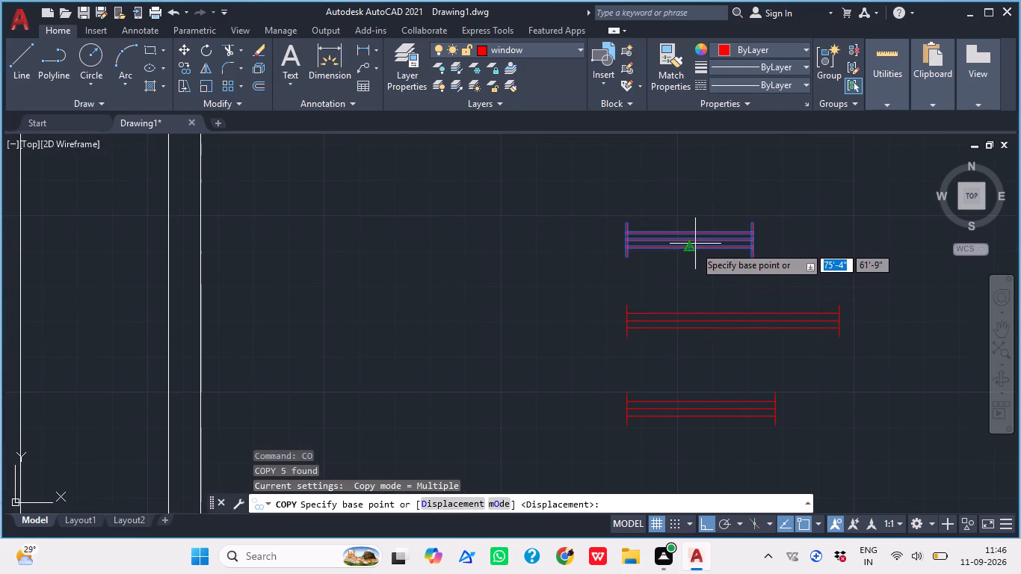
left_click(690, 249)
scroll(718, 277, "down", 6)
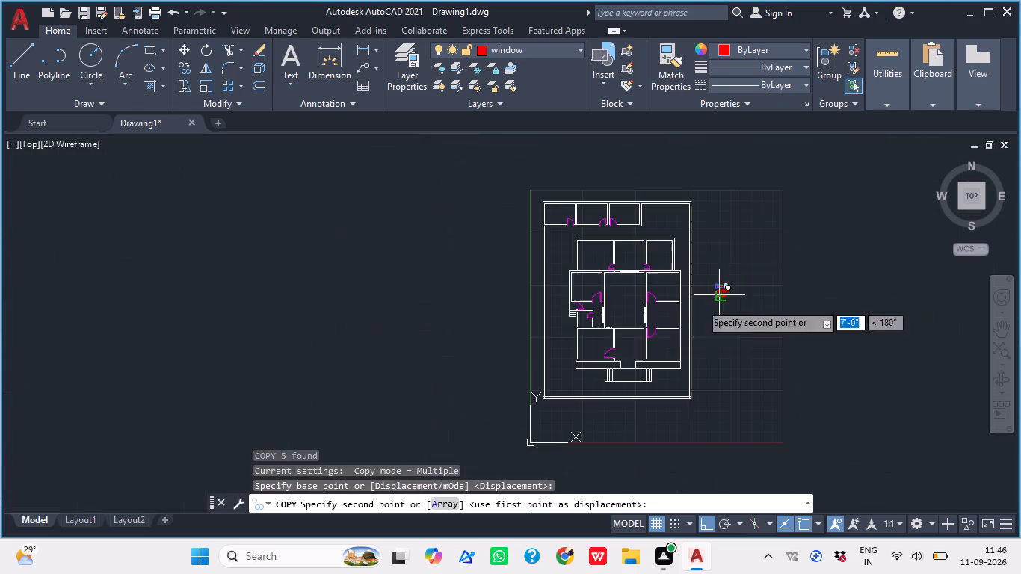
scroll(578, 204, "up", 2)
scroll(513, 269, "up", 4)
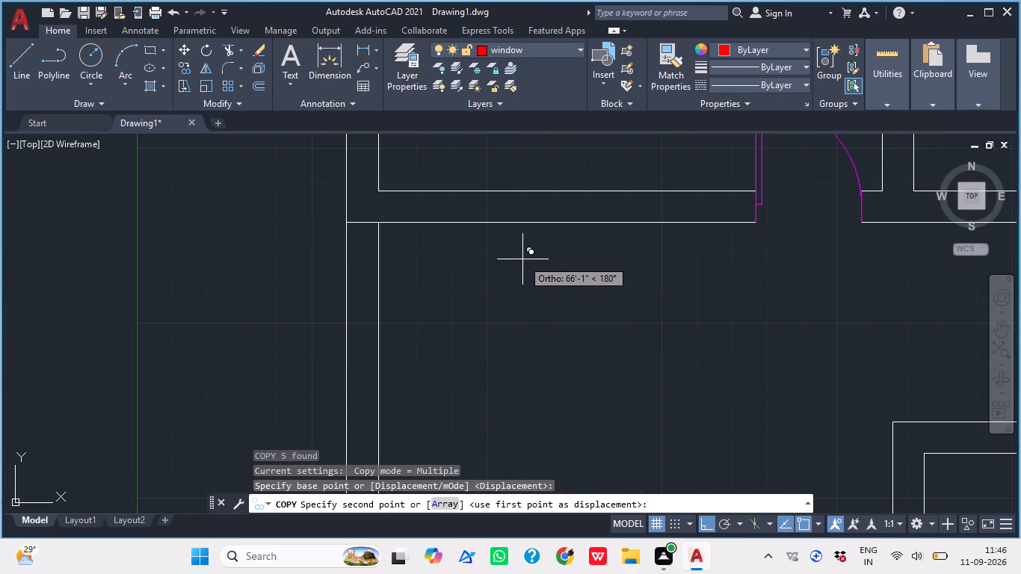
left_click(700, 523)
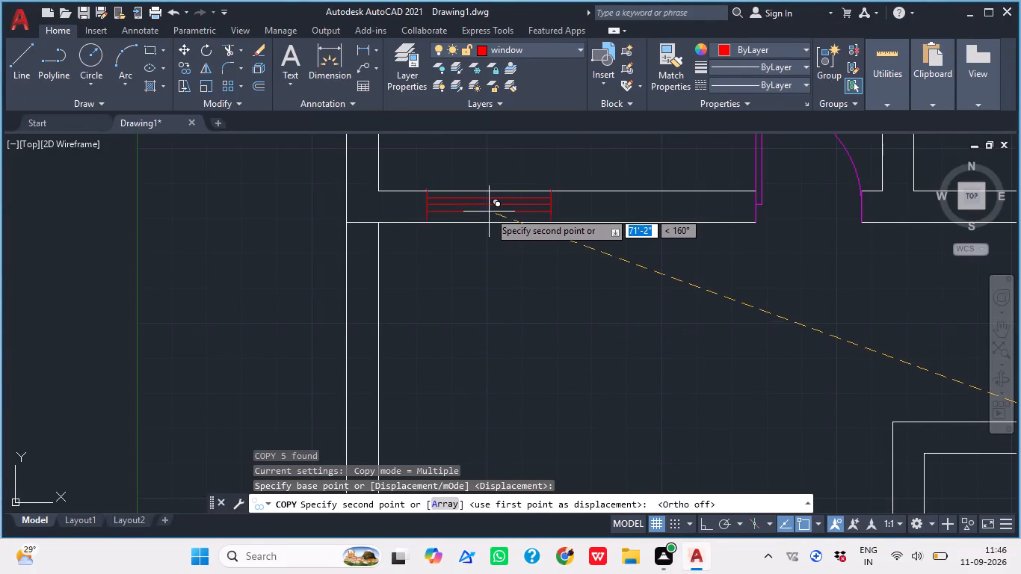
scroll(487, 212, "up", 1)
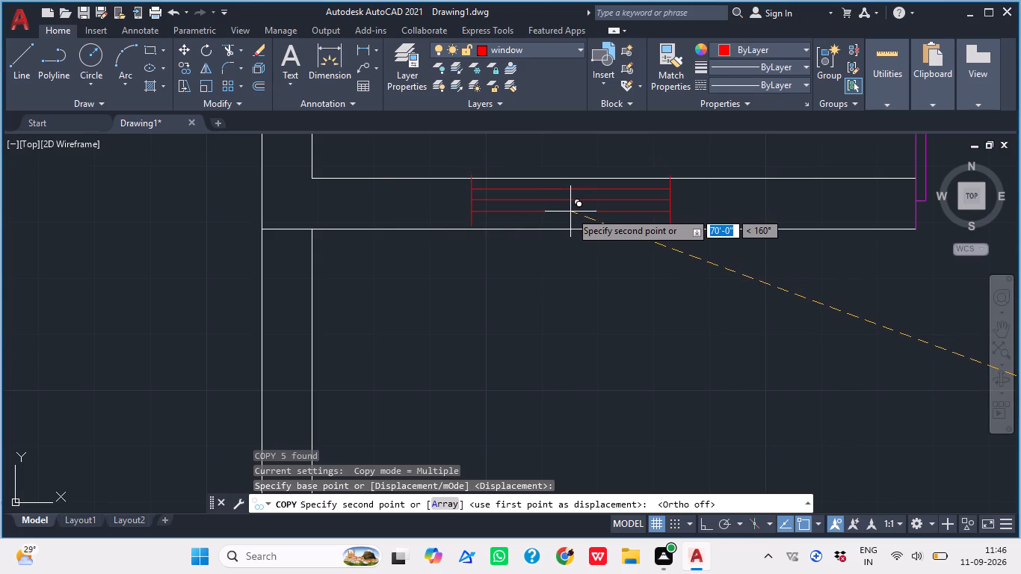
scroll(565, 208, "down", 2)
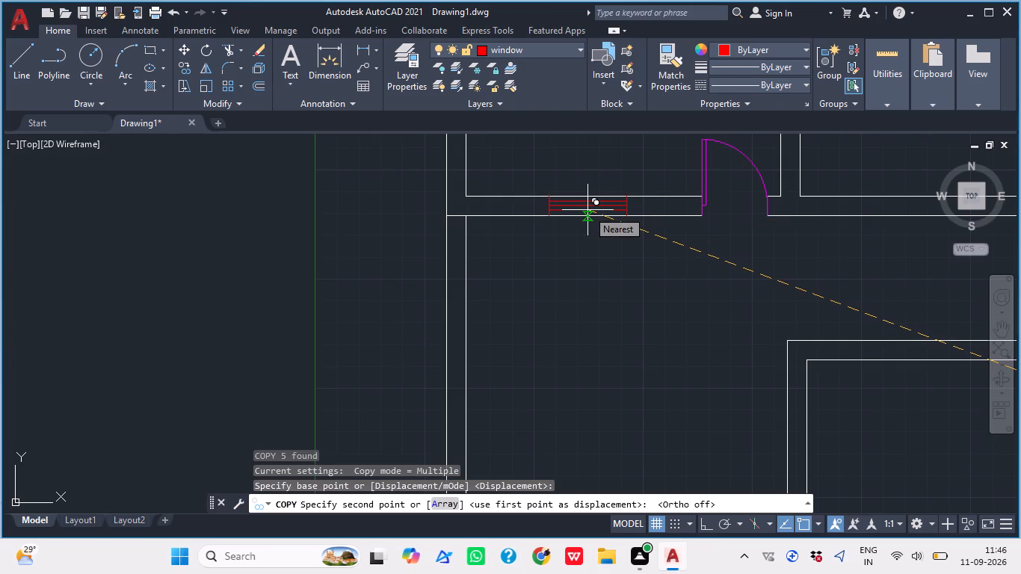
scroll(587, 211, "up", 2)
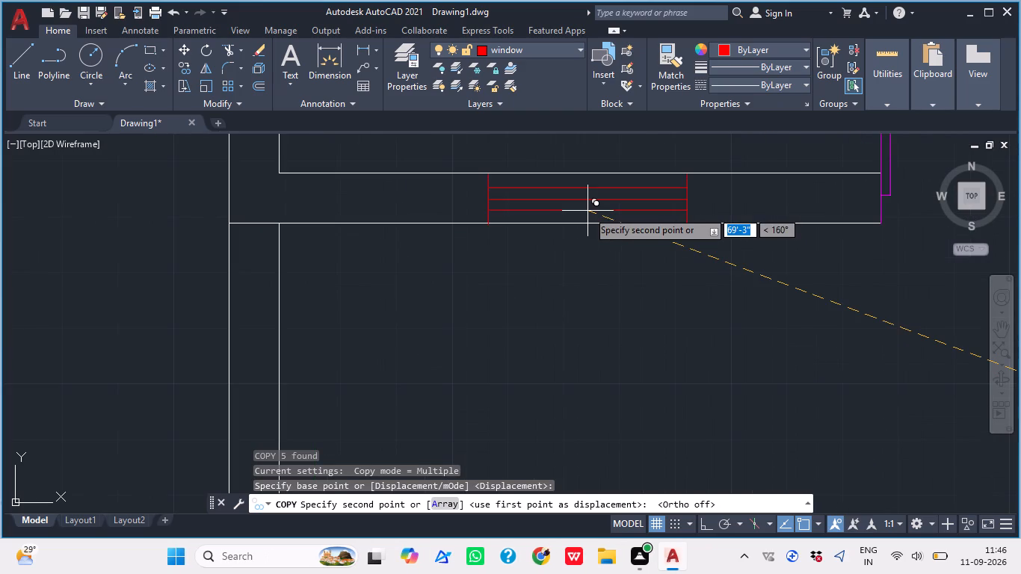
left_click(587, 211)
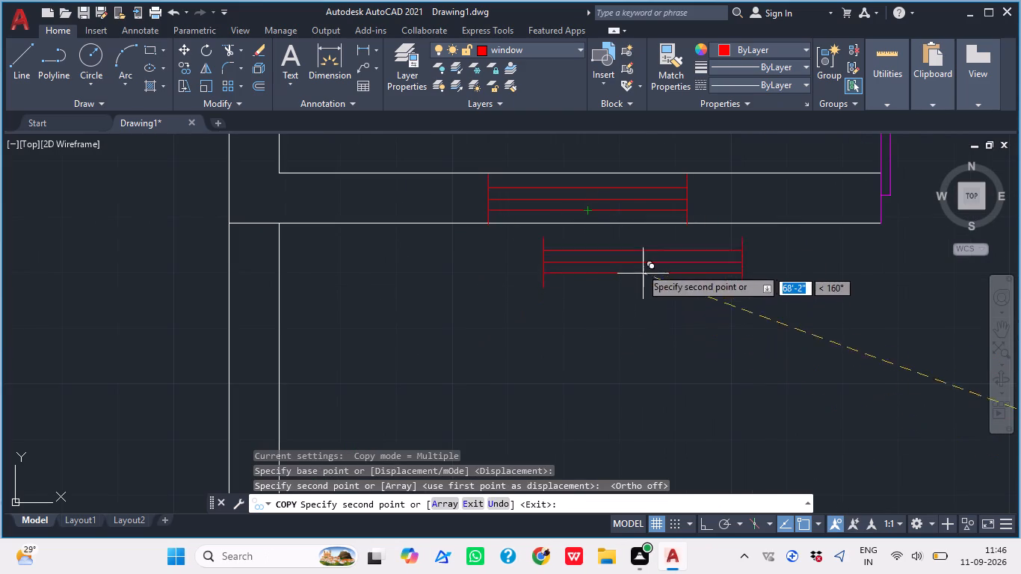
Place another window copy at the midpoint of the first copy's lower horizontal line and end copying.
scroll(585, 208, "up", 2)
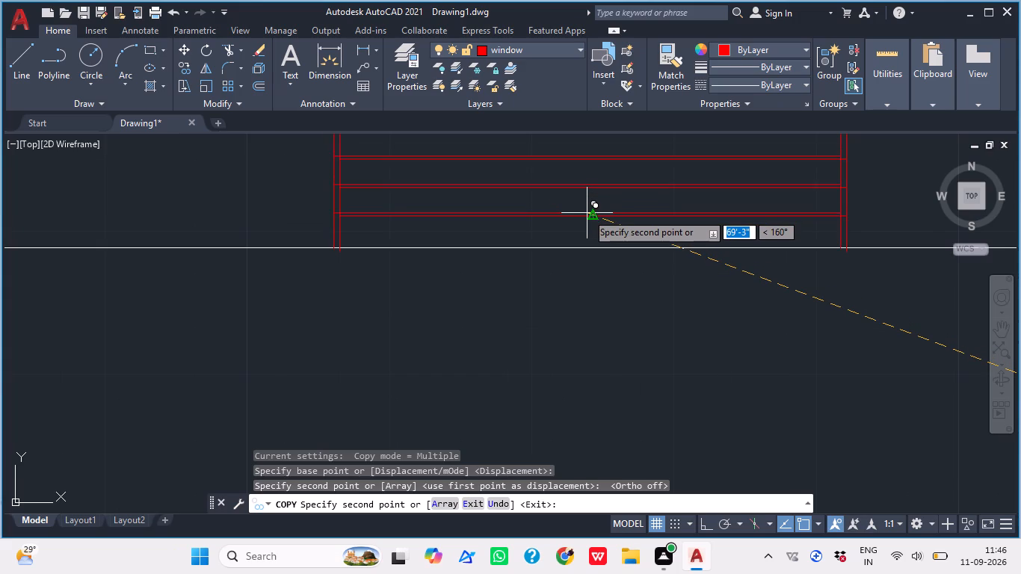
left_click(587, 213)
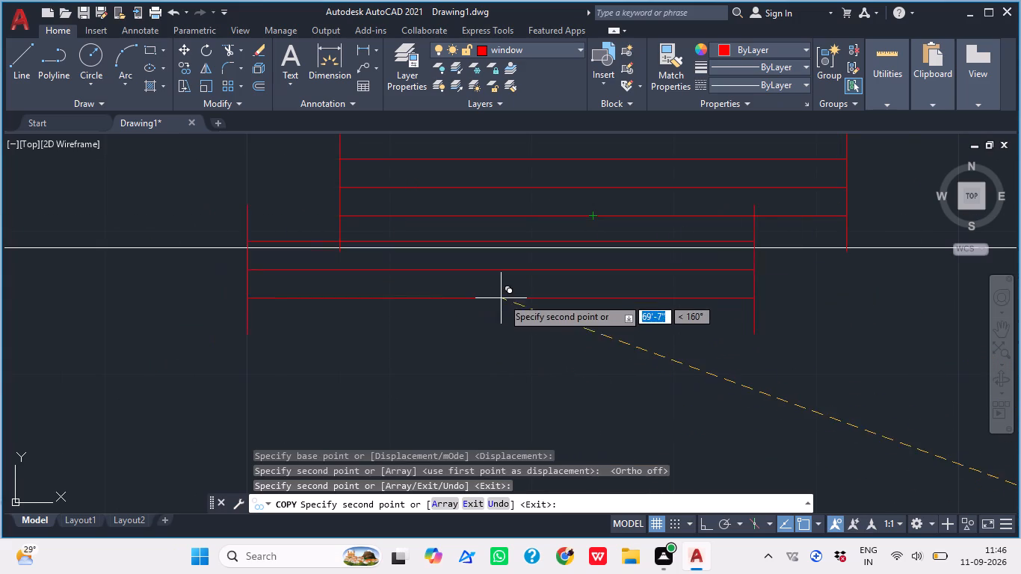
key("Escape")
Move the window in the northwest room's south wall by a jamb's lower endpoint onto the wall's outer line.
middle_click_drag(546, 284, 493, 303)
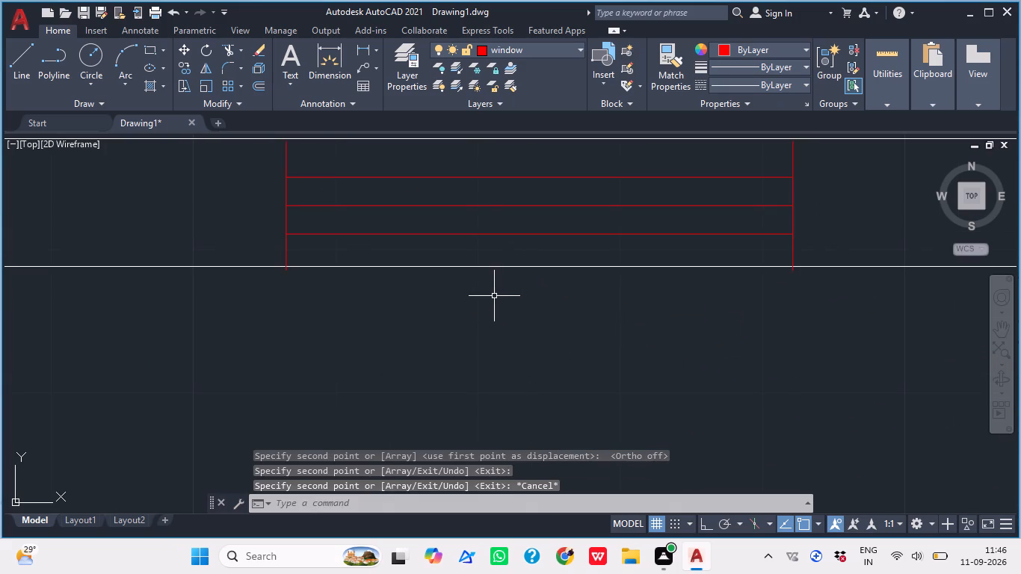
left_click(322, 233)
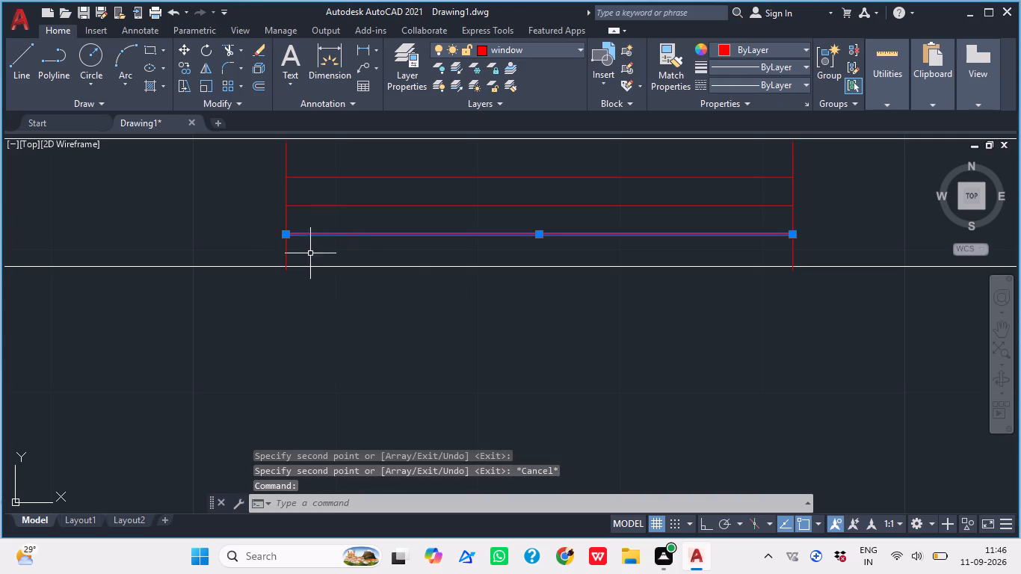
key("Escape")
scroll(332, 277, "down", 2)
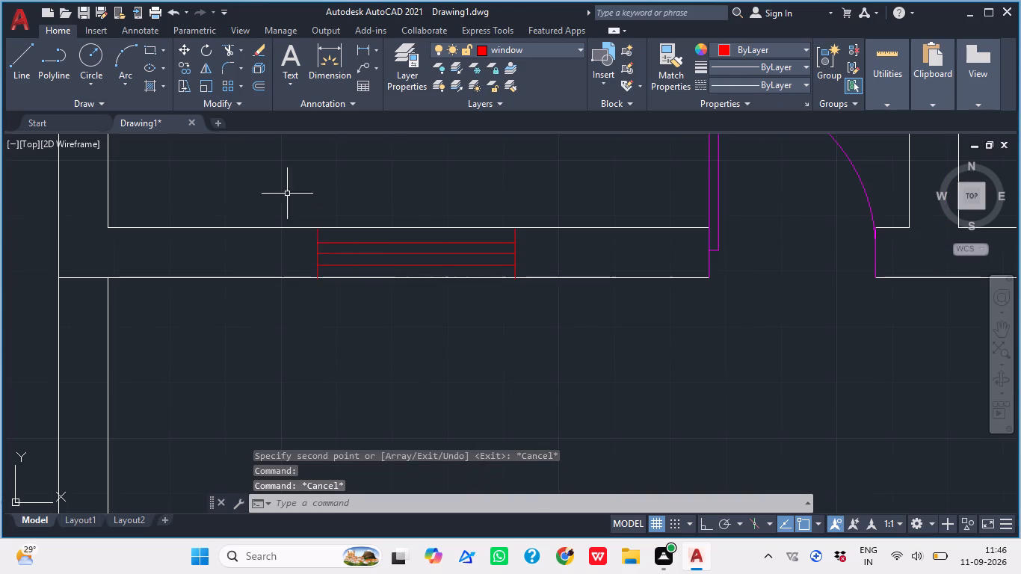
left_click(279, 191)
left_click(541, 300)
key("c")
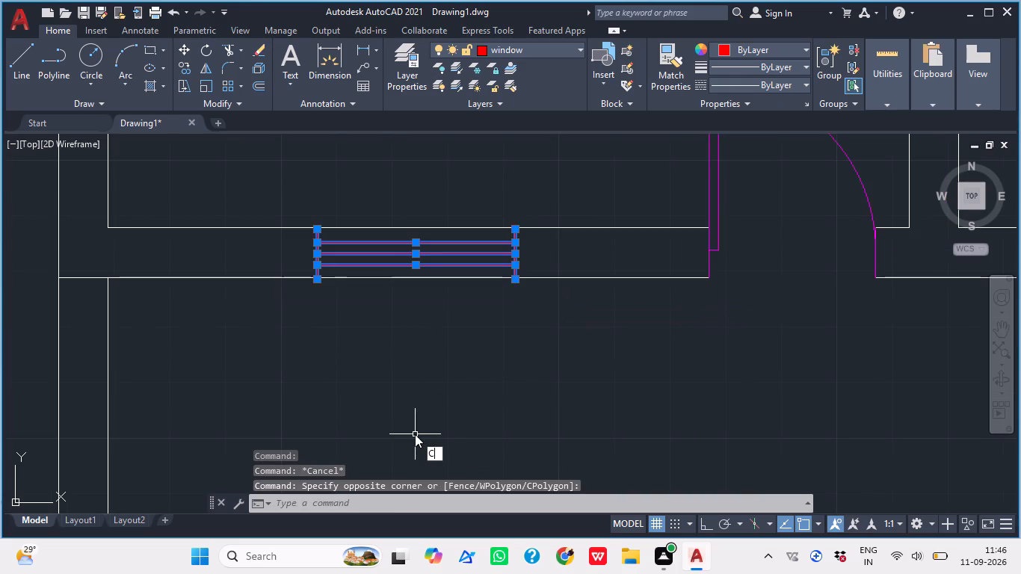
key("BackSpace")
type("M")
key("space")
scroll(286, 268, "up", 4)
scroll(409, 329, "up", 4)
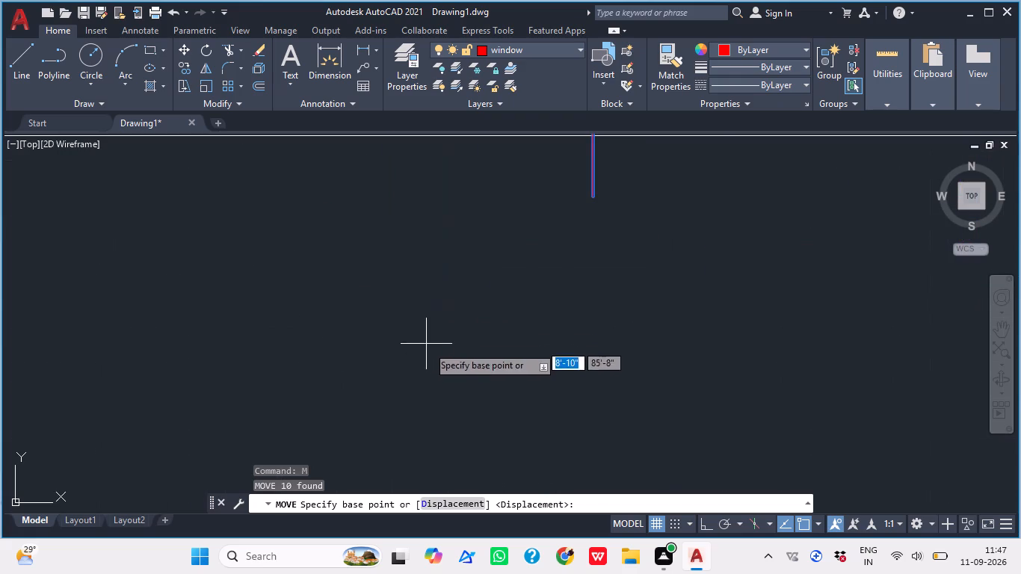
left_click(593, 200)
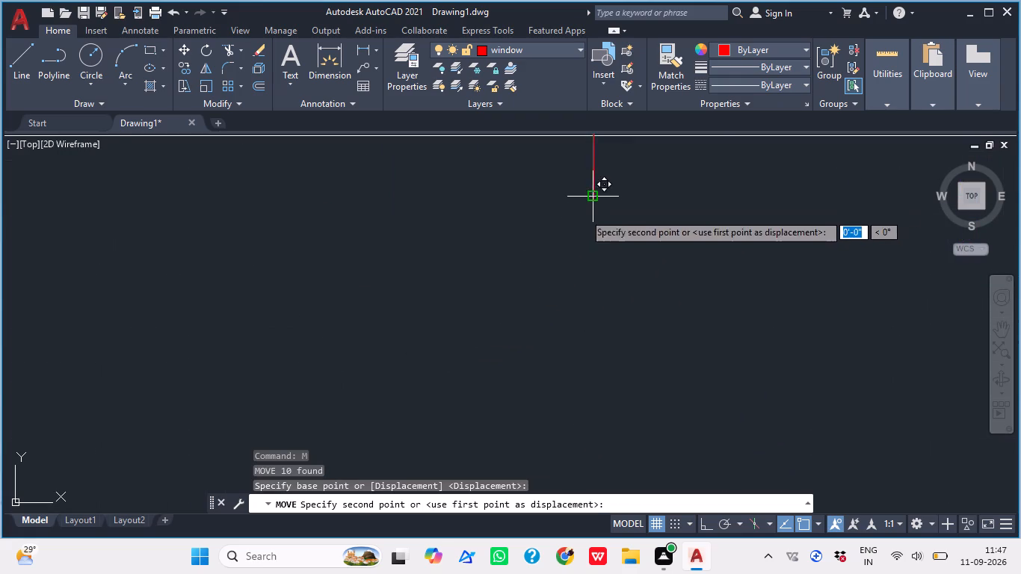
middle_click_drag(579, 283, 555, 356)
left_click(570, 206)
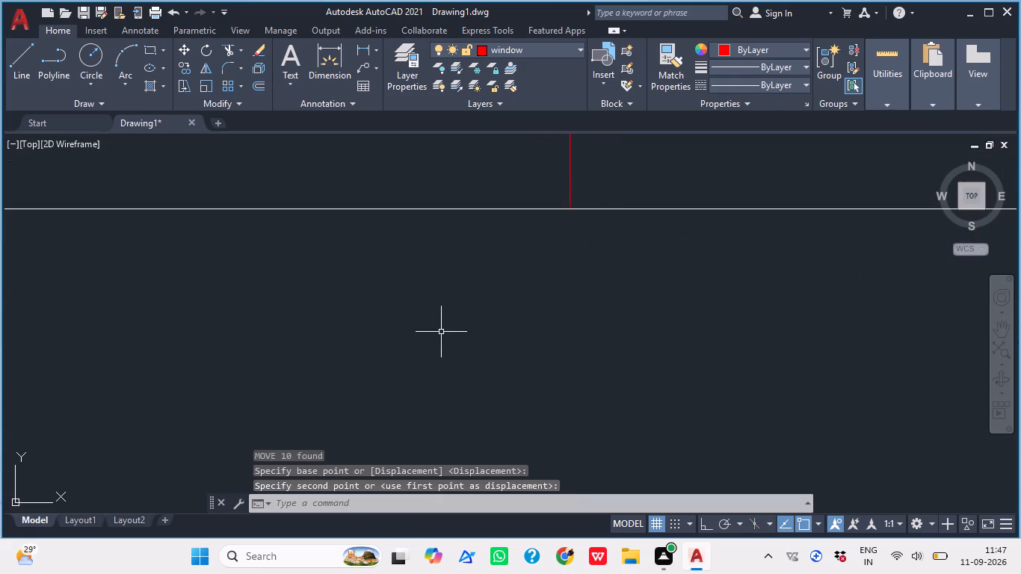
scroll(432, 338, "down", 3)
key("Escape")
middle_click_drag(437, 367, 280, 396)
scroll(395, 318, "down", 3)
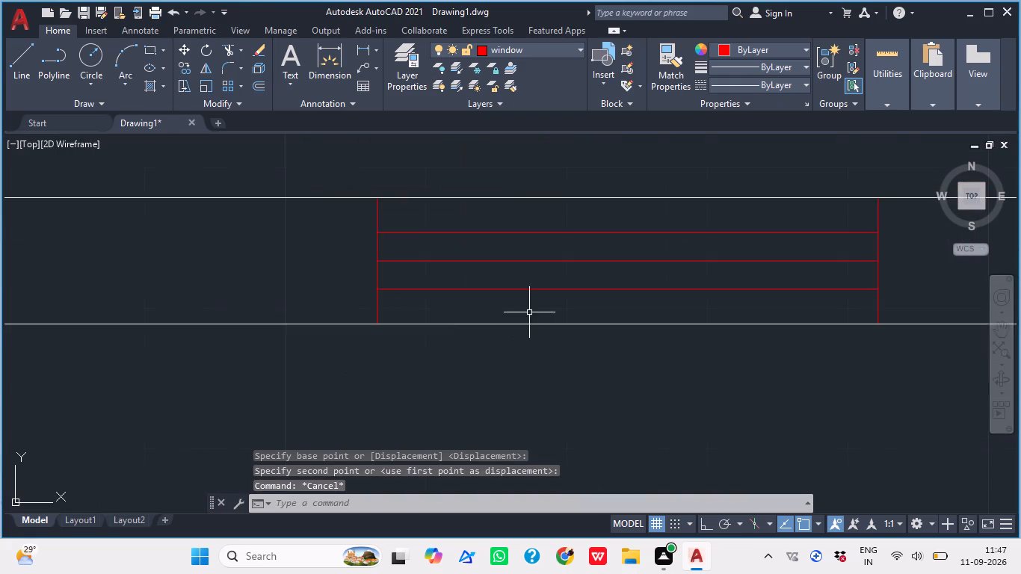
Copy the window with its two wall lines from the northwest room's inner southwest corner to the middle northern room's inner southwest corner.
scroll(541, 312, "down", 1)
middle_click_drag(545, 318, 434, 314)
left_click(693, 358)
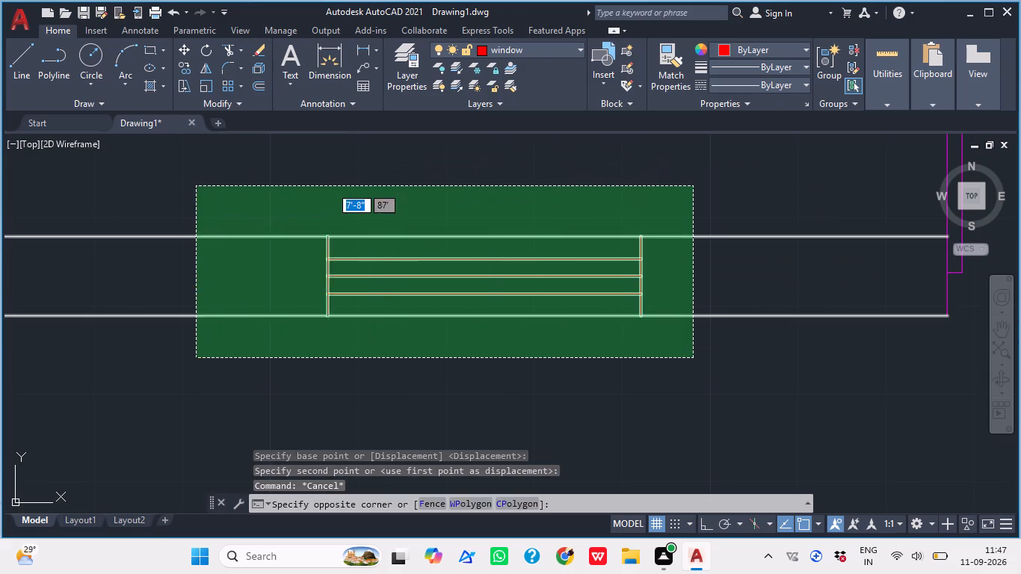
left_click(196, 186)
scroll(412, 241, "down", 3)
middle_click_drag(737, 309, 607, 328)
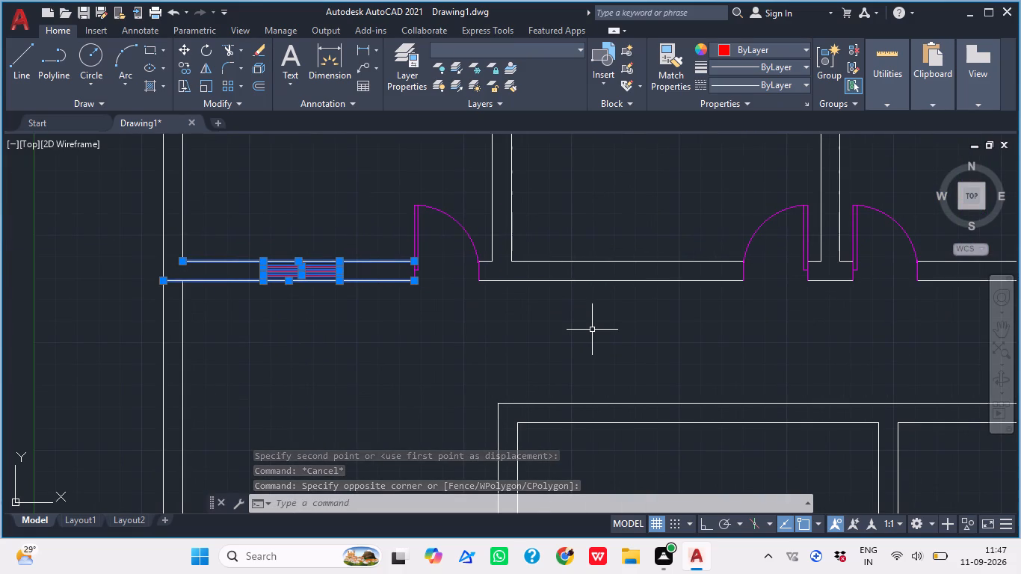
key("c")
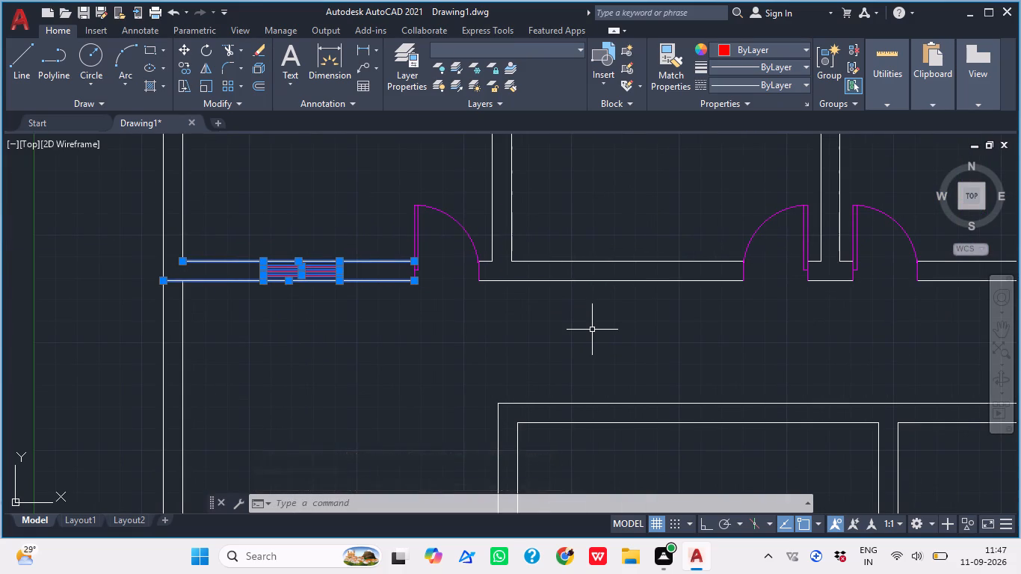
type("O")
key("space")
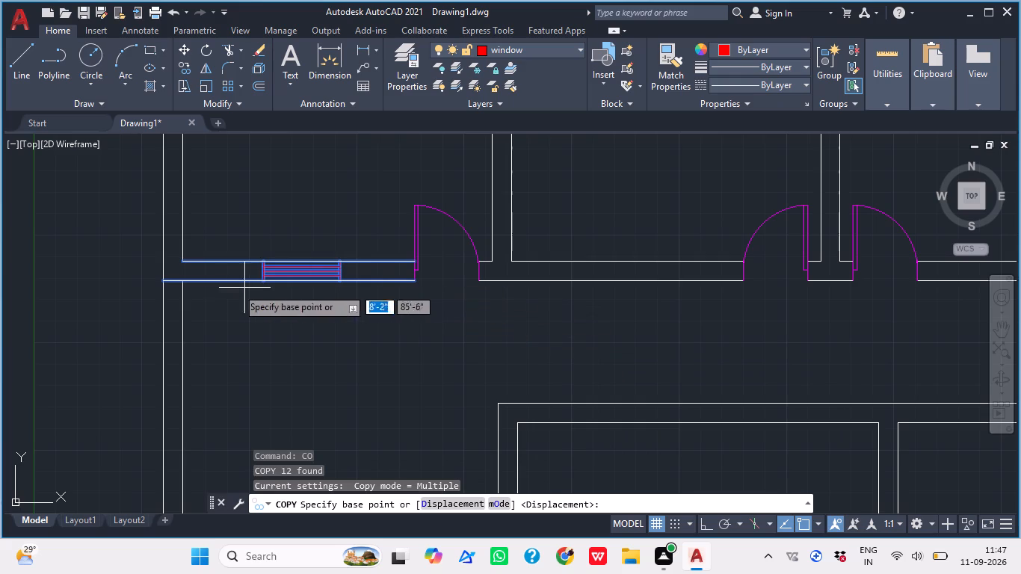
left_click(185, 260)
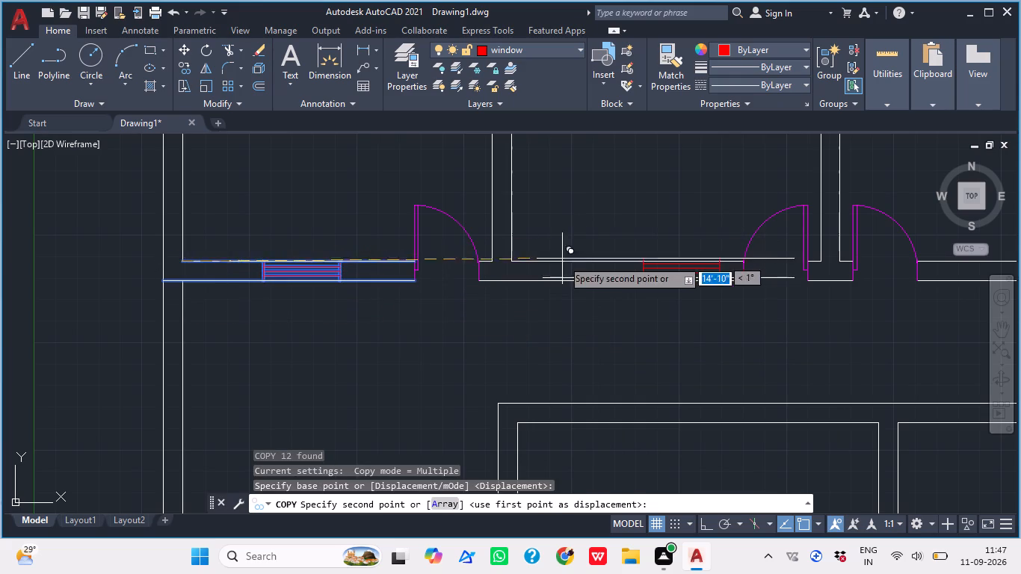
left_click(510, 263)
Place another copy in the third northern room's south wall, at the wall end east of its door, and end copying.
scroll(509, 265, "down", 3)
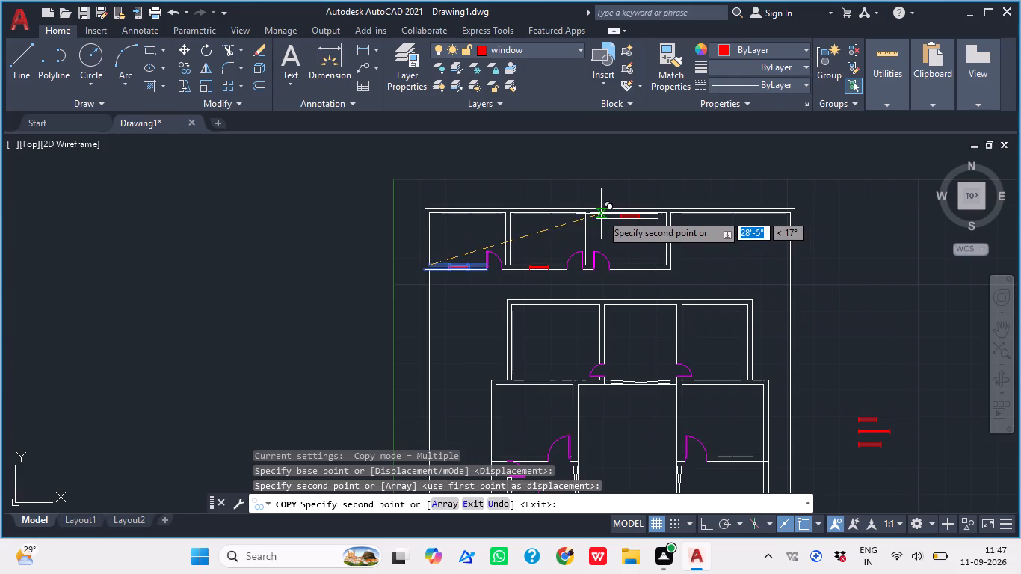
scroll(601, 214, "up", 1)
scroll(617, 290, "up", 3)
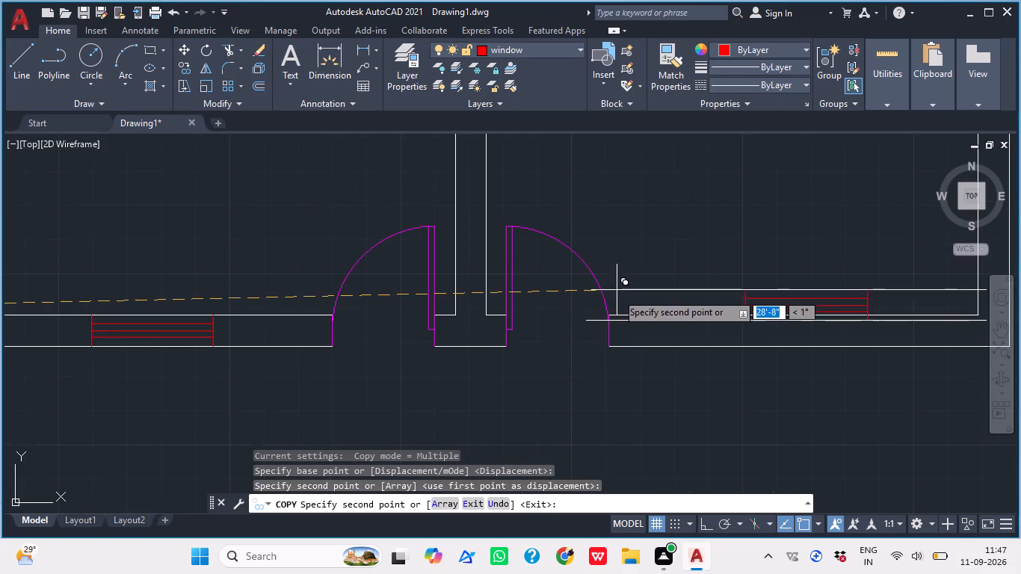
left_click(605, 317)
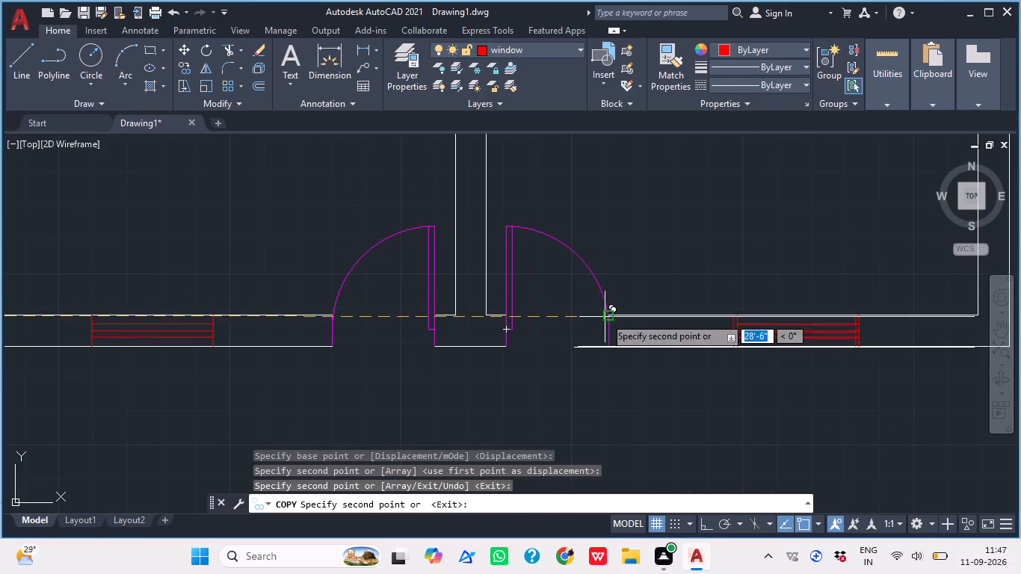
scroll(600, 306, "down", 4)
key("Escape")
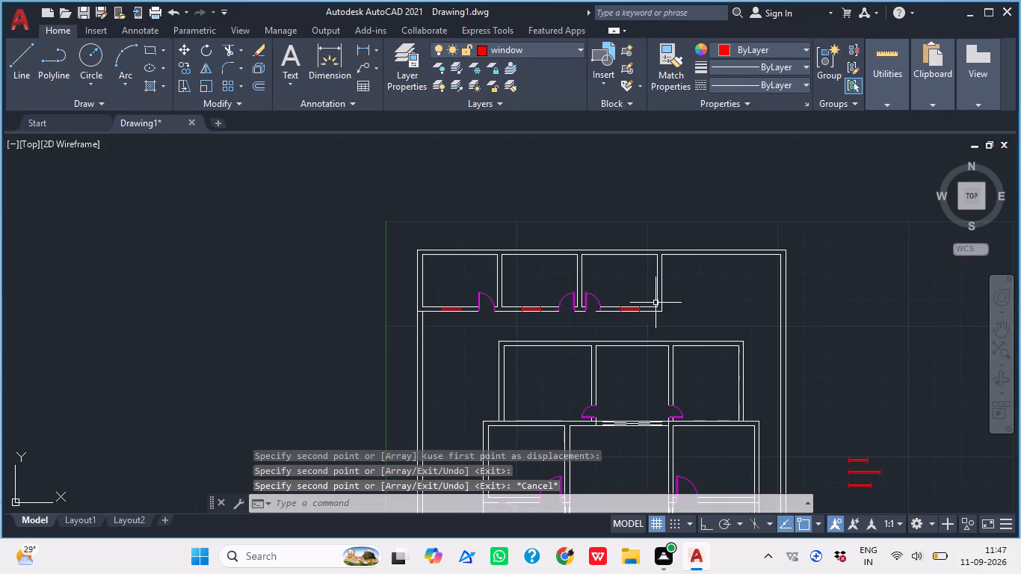
Inspect the windows, doors and wall lines along the south walls of the three northern rooms.
scroll(609, 365, "up", 3)
middle_click_drag(638, 274, 660, 428)
scroll(646, 280, "up", 1)
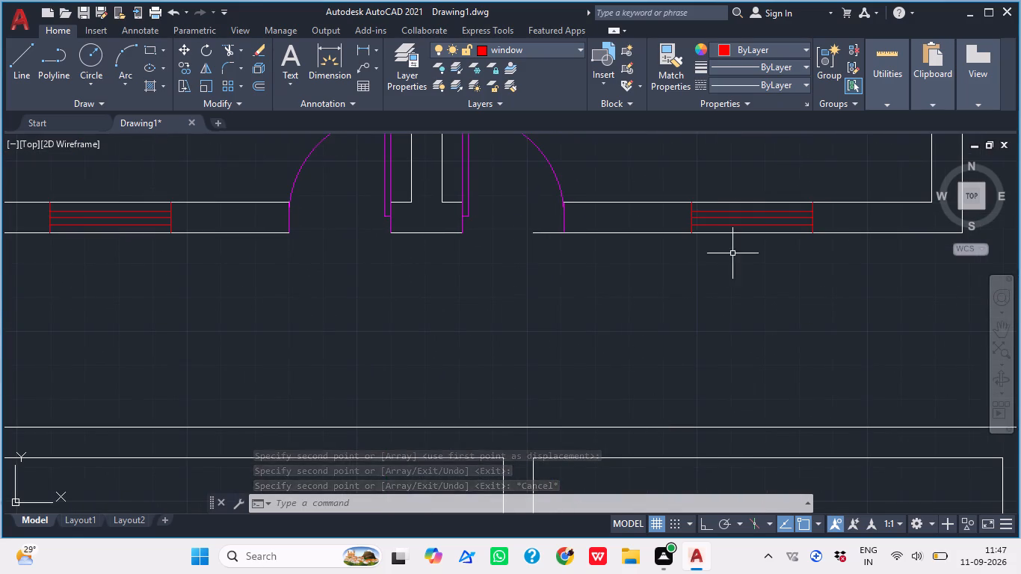
middle_click_drag(732, 256, 689, 312)
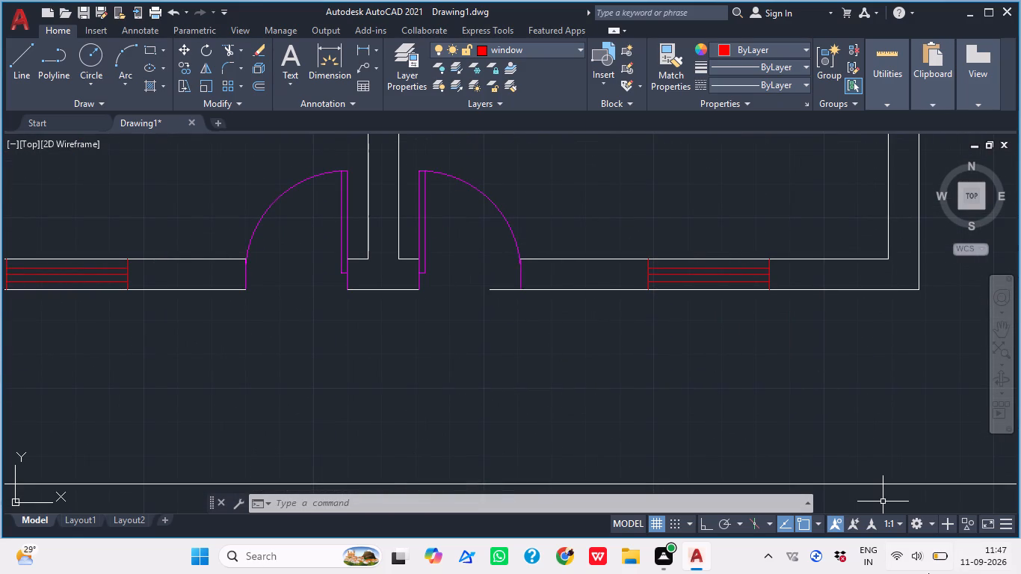
middle_click_drag(758, 392, 727, 365)
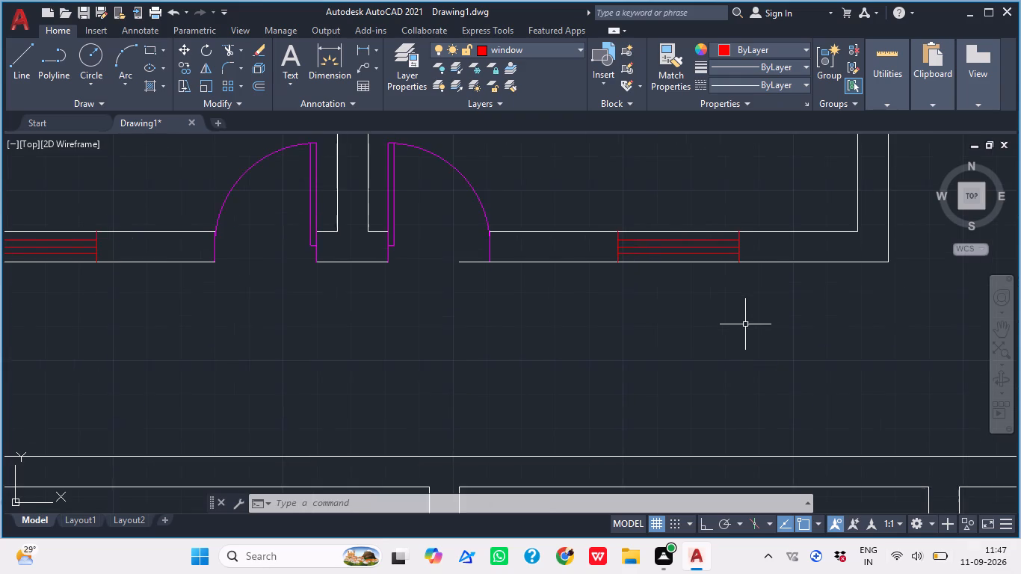
scroll(749, 321, "down", 1)
scroll(601, 307, "down", 2)
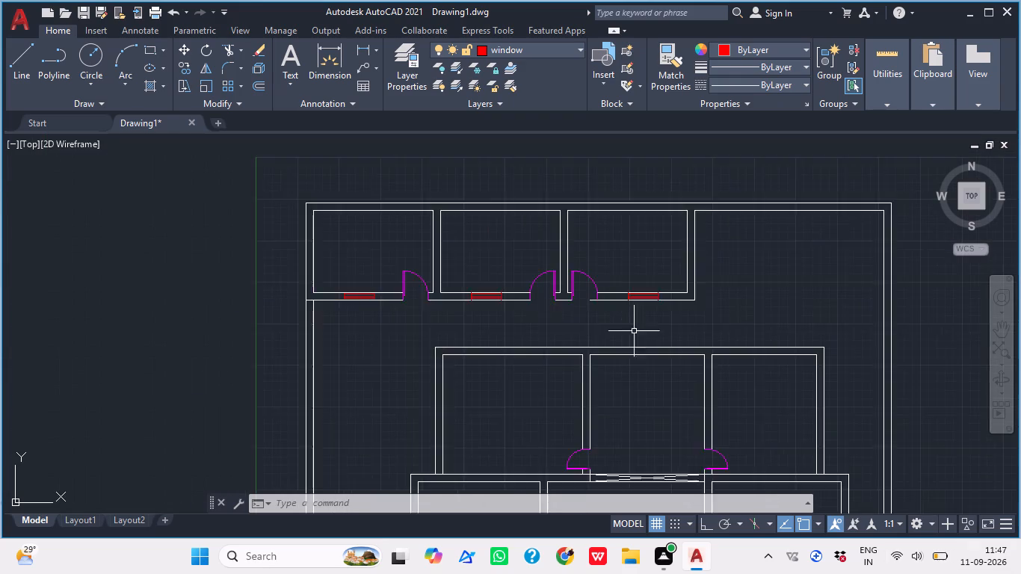
scroll(640, 342, "down", 1)
middle_click(582, 283)
scroll(645, 365, "up", 1)
middle_click_drag(651, 368, 604, 342)
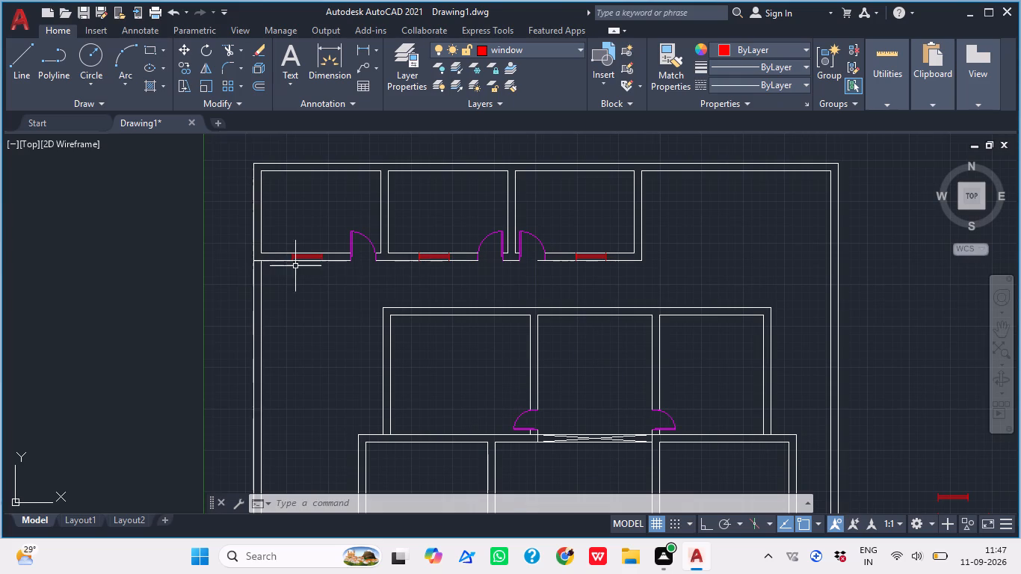
Copy only the northwest room's window from that room's inner southwest corner to the main building's outer northwest corner, into its north wall.
scroll(298, 253, "up", 2)
left_click(262, 238)
left_click(395, 330)
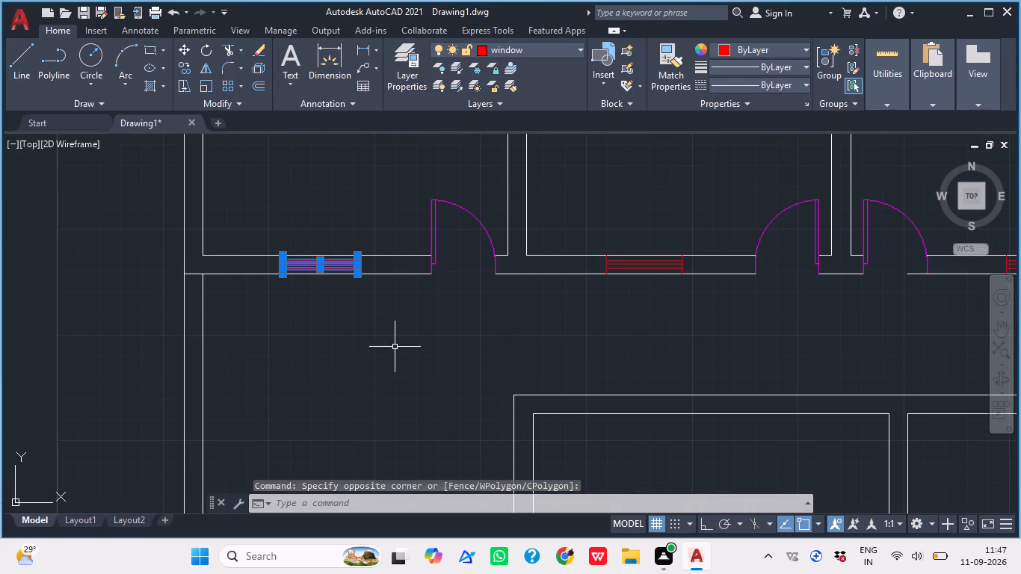
key("c")
type("O")
key("space")
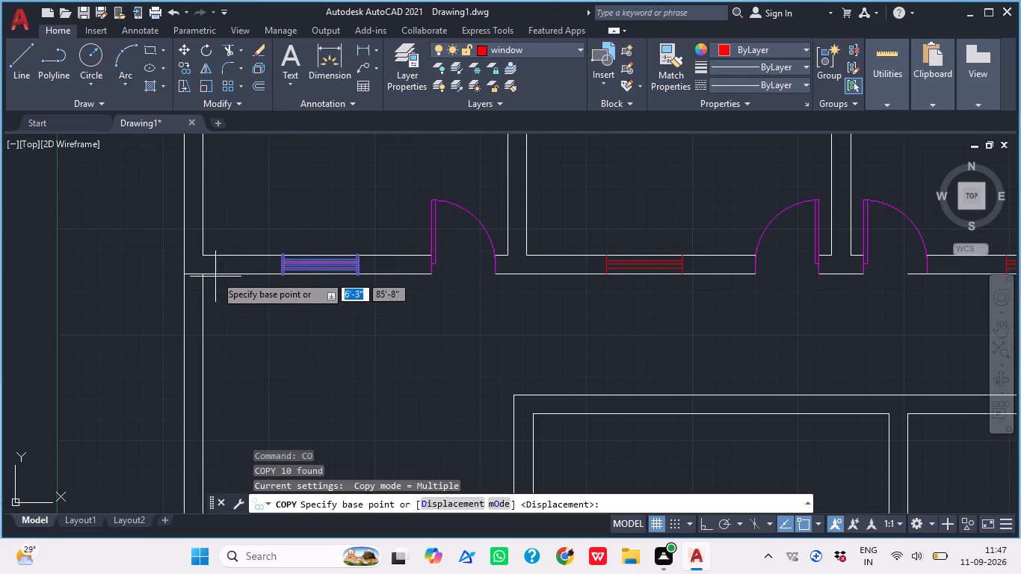
left_click(200, 256)
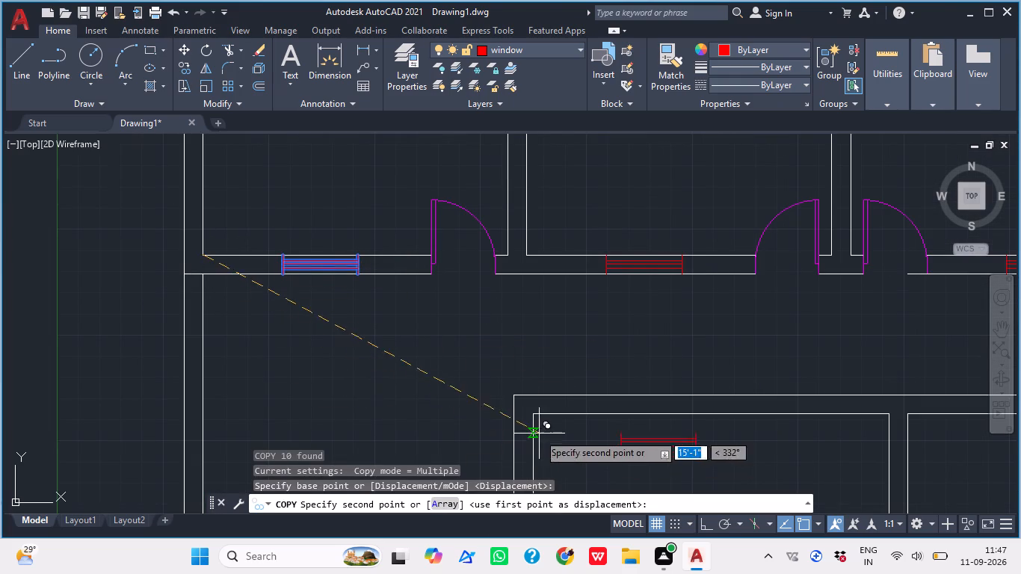
scroll(515, 395, "up", 2)
left_click(515, 395)
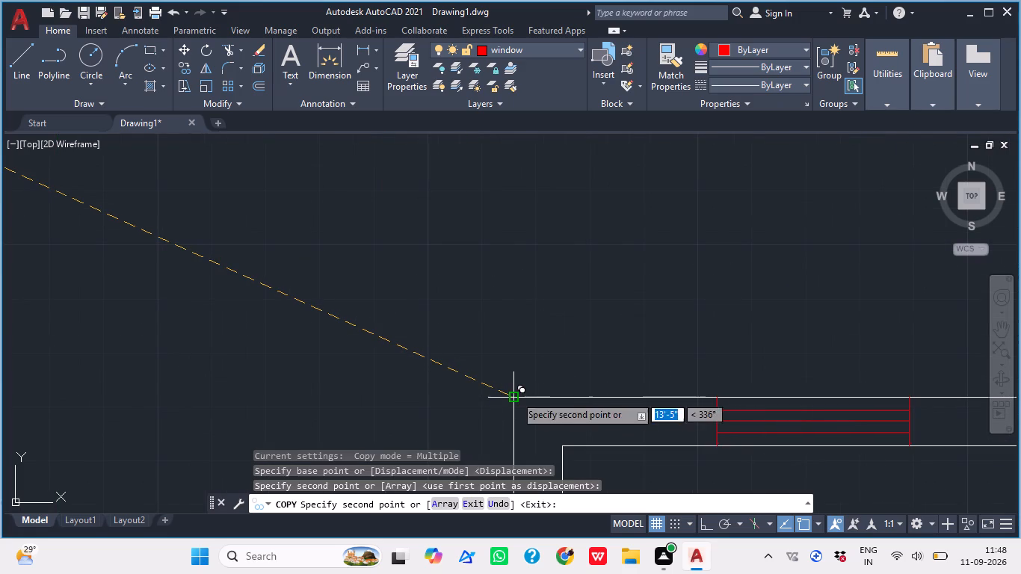
scroll(531, 384, "down", 4)
middle_click_drag(781, 381, 525, 307)
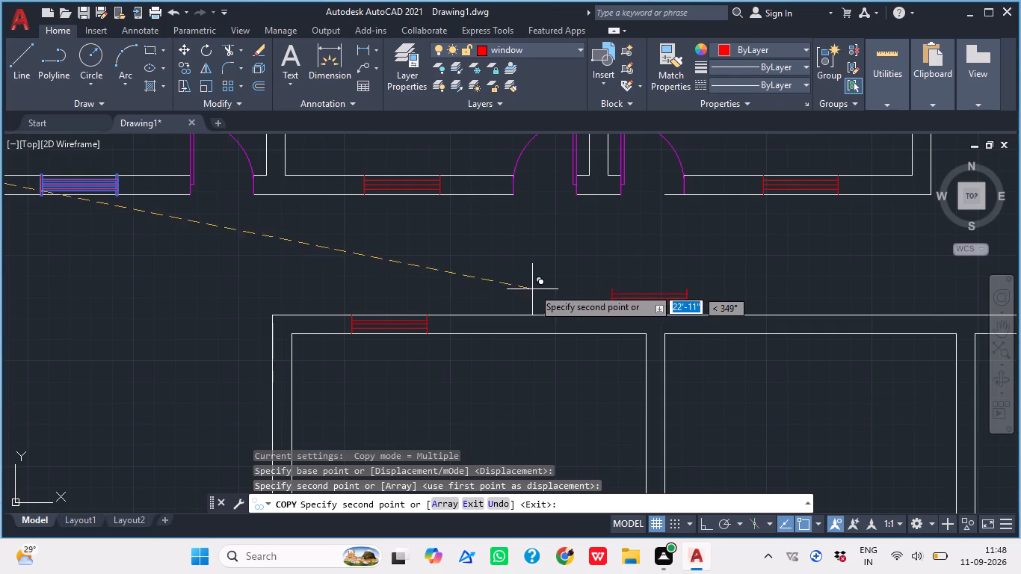
scroll(537, 286, "down", 1)
key("Escape")
Move the new window in the main building's north wall 1' east, using the room's inner northwest corner as base point.
left_click(396, 282)
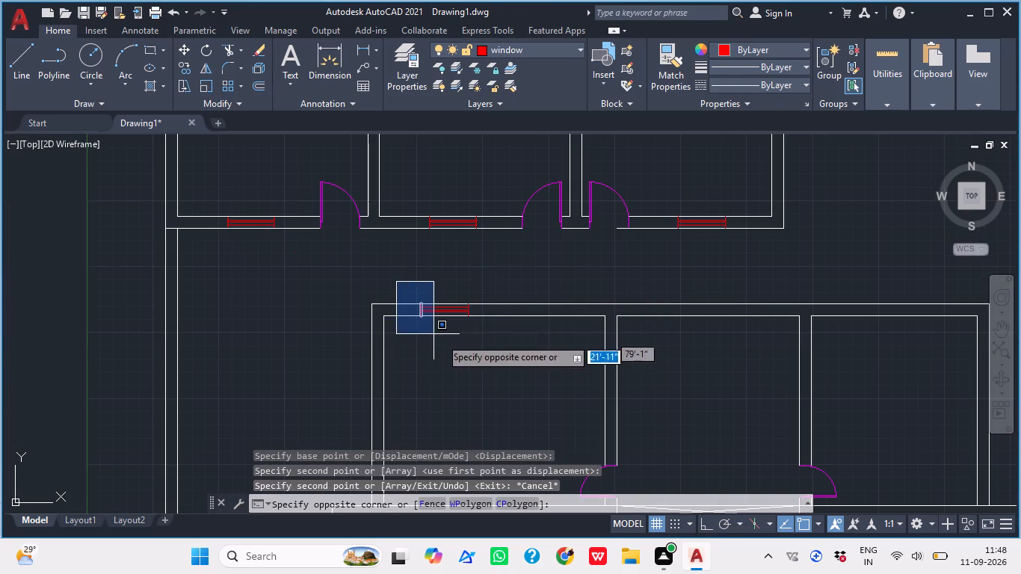
left_click(502, 345)
key("m")
key("space")
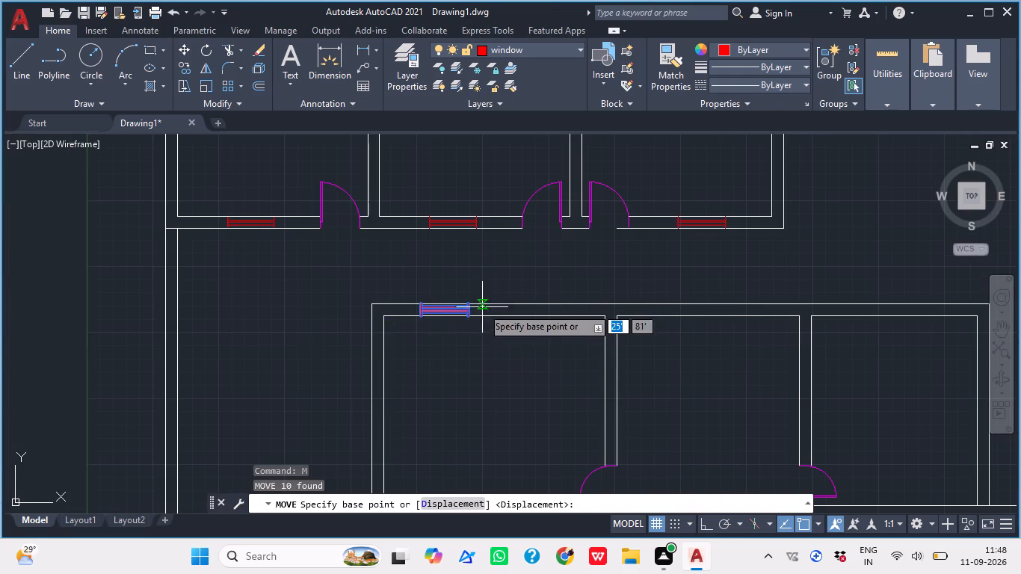
scroll(375, 323, "up", 4)
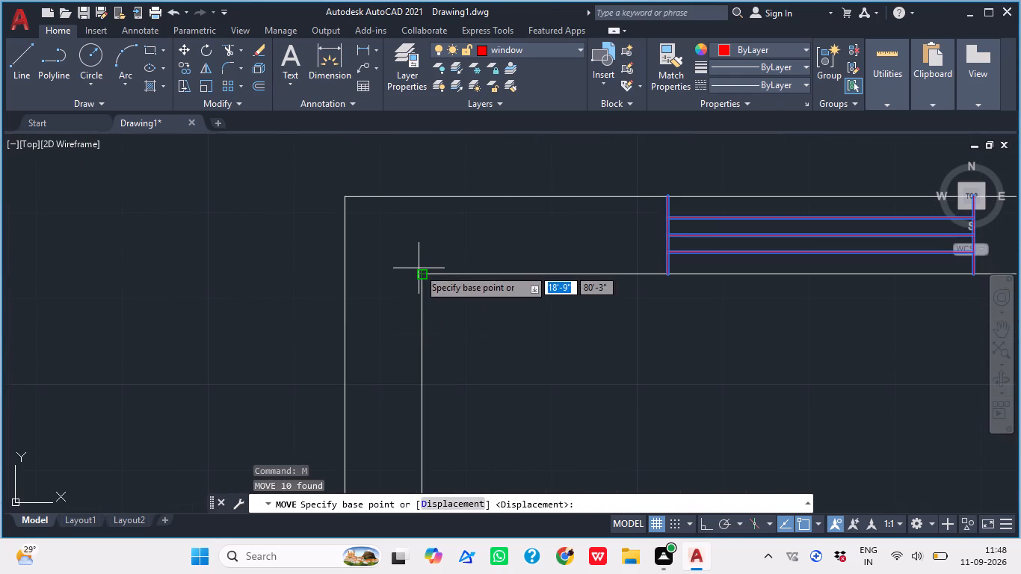
left_click(425, 271)
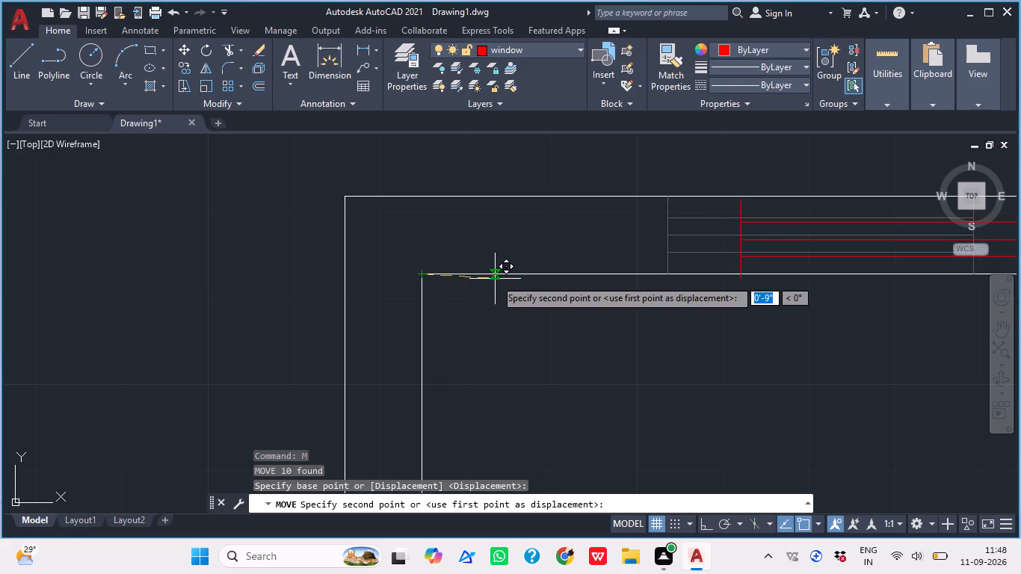
type("1'")
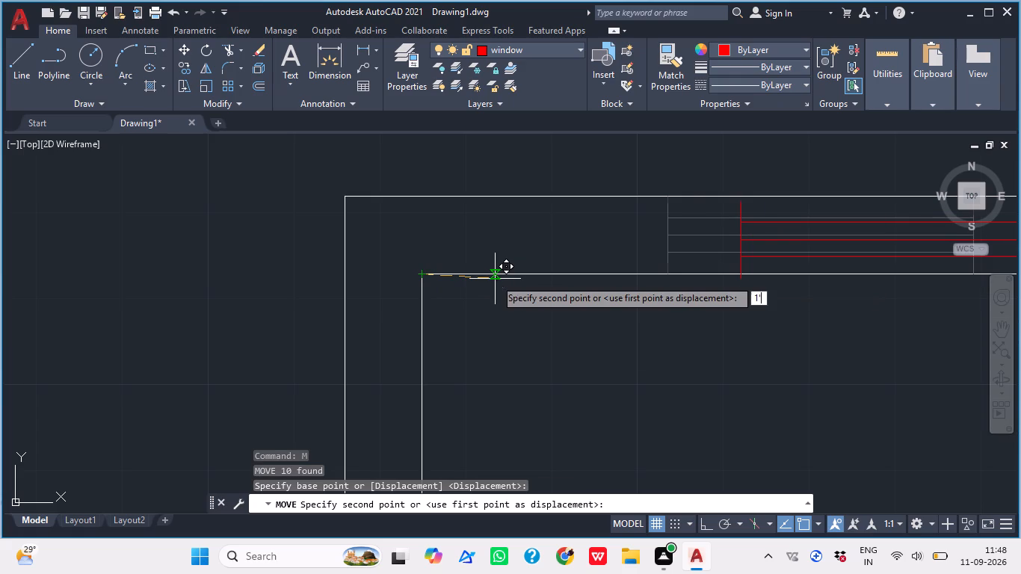
key("Return")
Move the window in the main building's north wall another 1' east, using the room's inner northwest corner as base point.
scroll(428, 177, "down", 3)
middle_click_drag(563, 277, 486, 300)
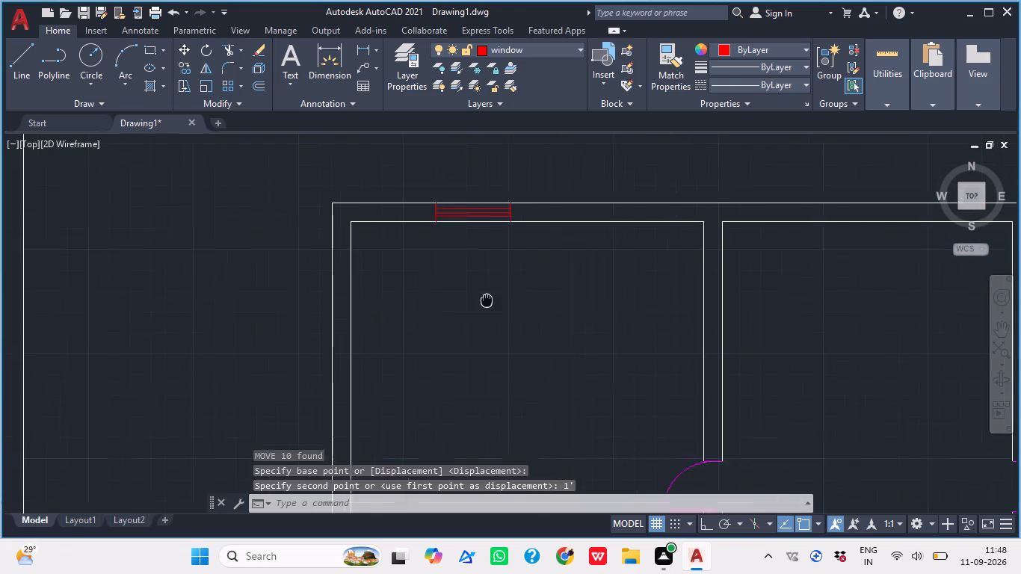
middle_click_drag(486, 300, 478, 303)
left_click(367, 173)
left_click(530, 265)
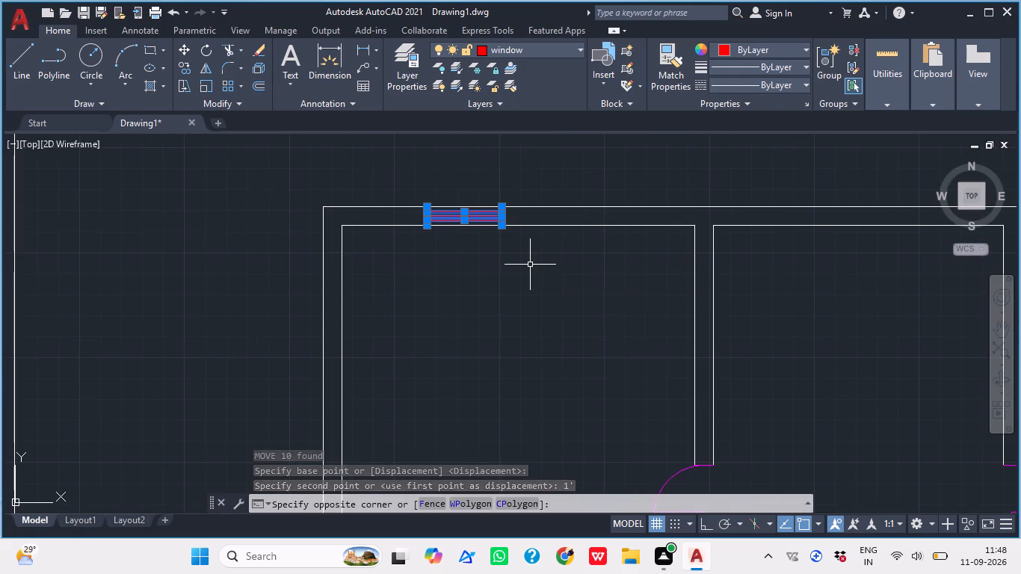
type("M")
key("space")
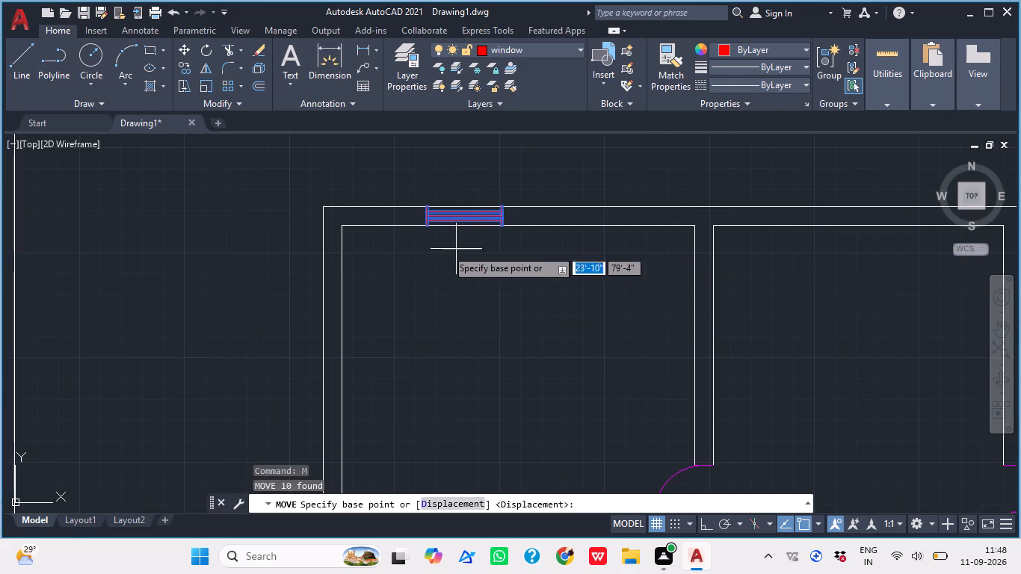
left_click(339, 227)
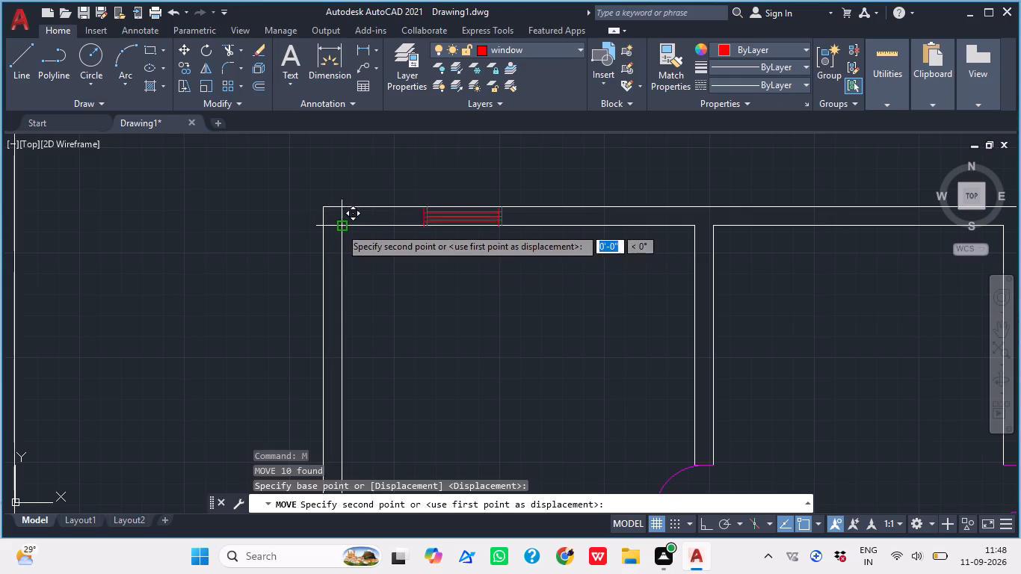
type("1'")
key("Return")
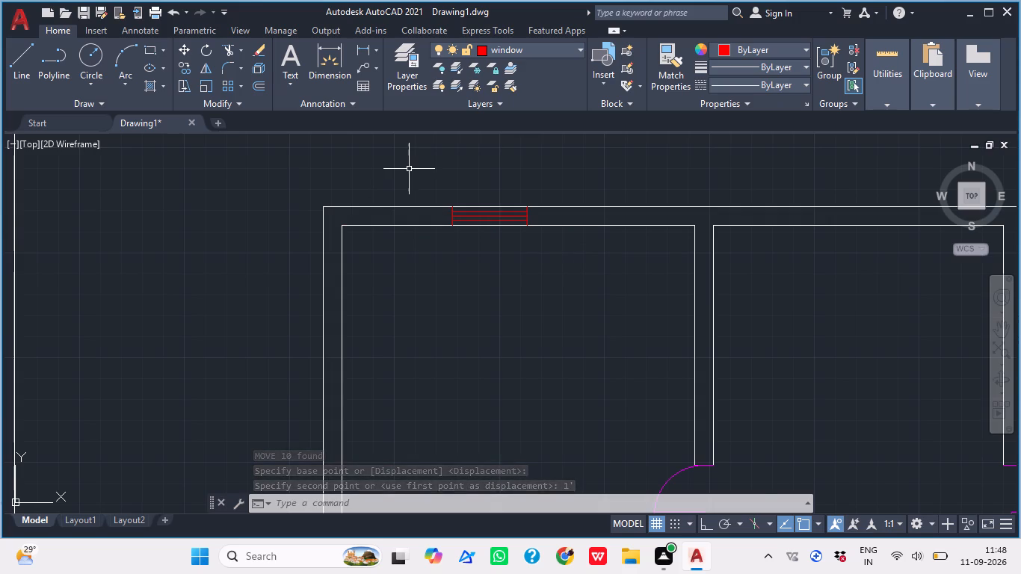
Move the same north-wall window 6" further east, using its lower west corner as base point.
scroll(409, 169, "down", 2)
middle_click_drag(439, 212, 404, 258)
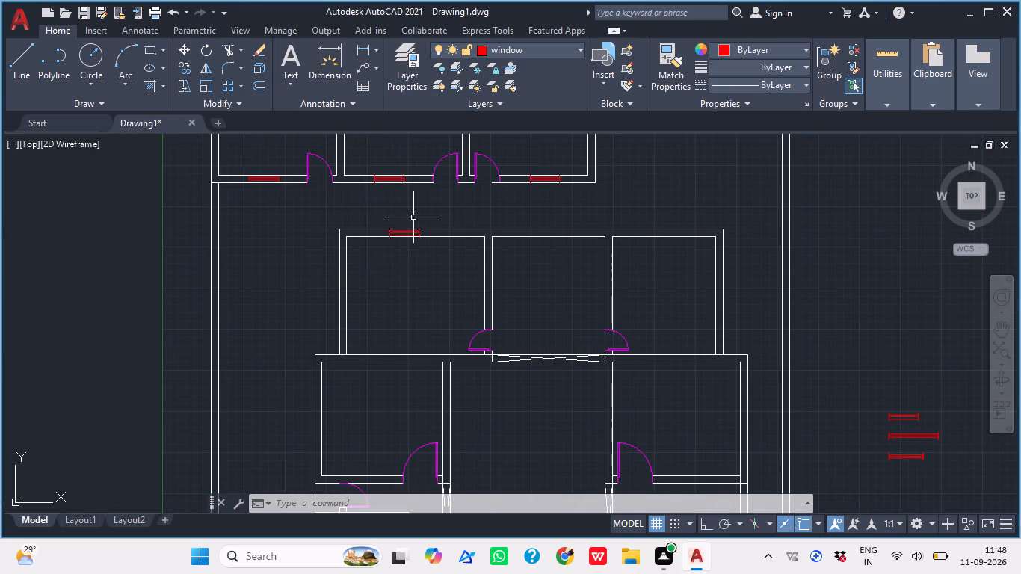
middle_click_drag(445, 242, 426, 280)
left_click(359, 238)
left_click(426, 303)
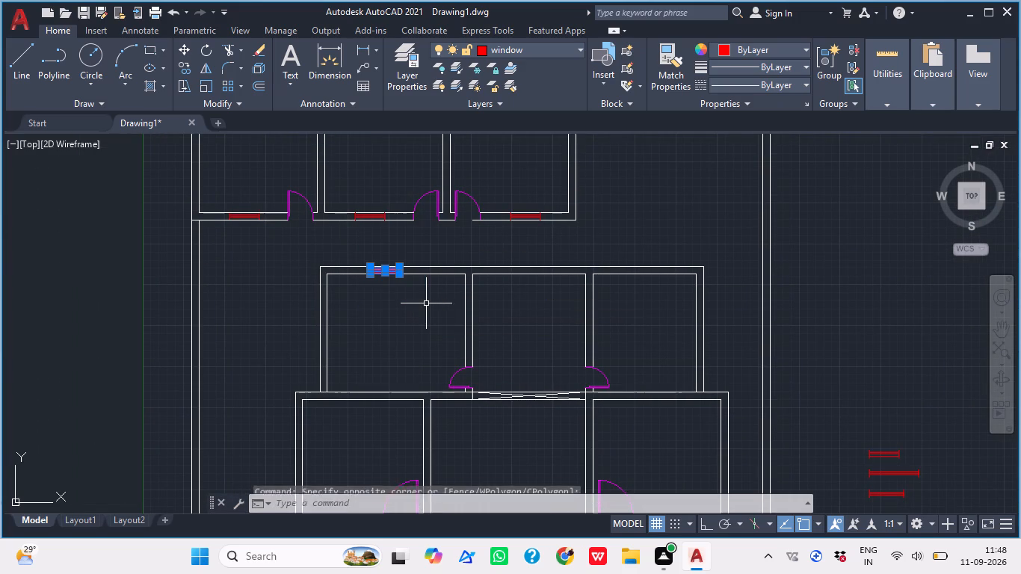
type("M")
key("space")
scroll(381, 278, "up", 1)
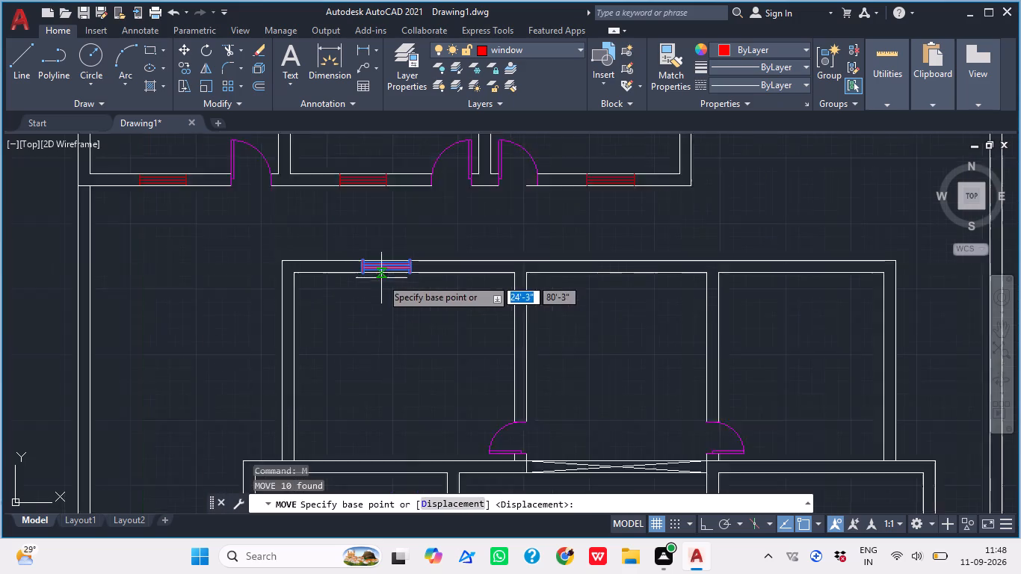
scroll(381, 278, "up", 6)
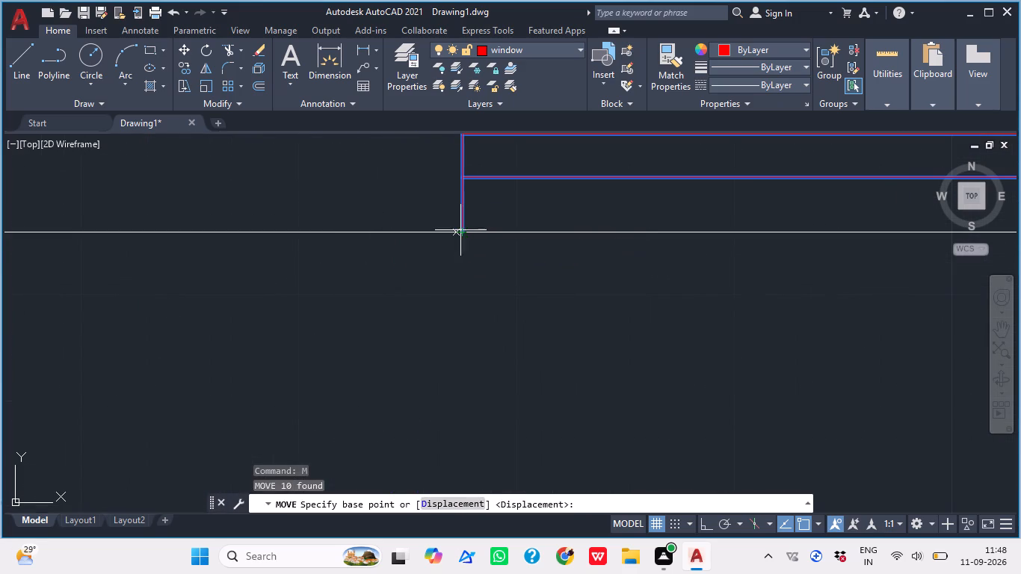
left_click(466, 233)
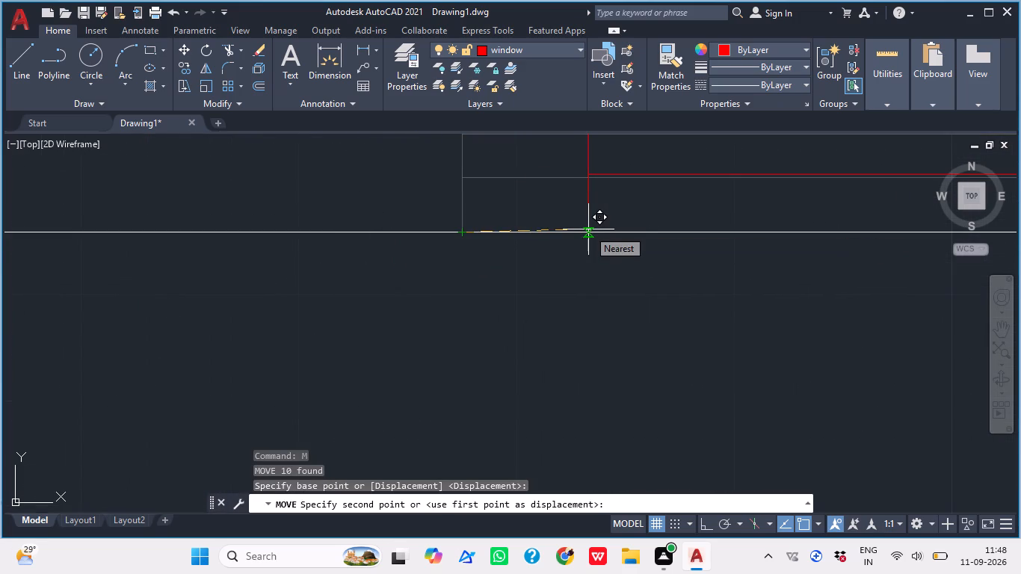
type("6\"")
key("Return")
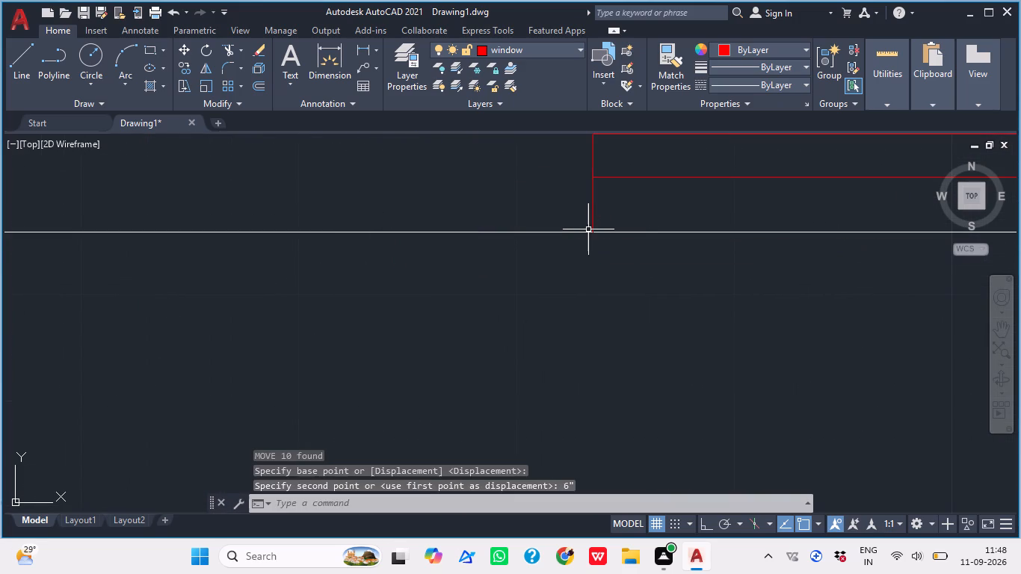
Examine the window placement in the main building's north wall and the layout of the surrounding rooms.
scroll(585, 226, "down", 1)
middle_click_drag(623, 207, 410, 297)
scroll(407, 276, "down", 4)
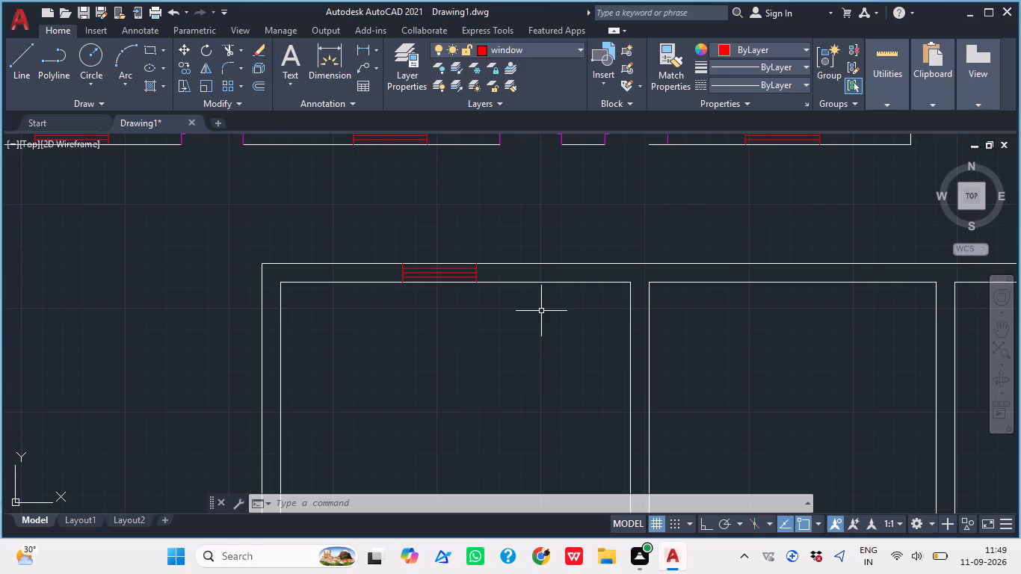
scroll(692, 190, "down", 3)
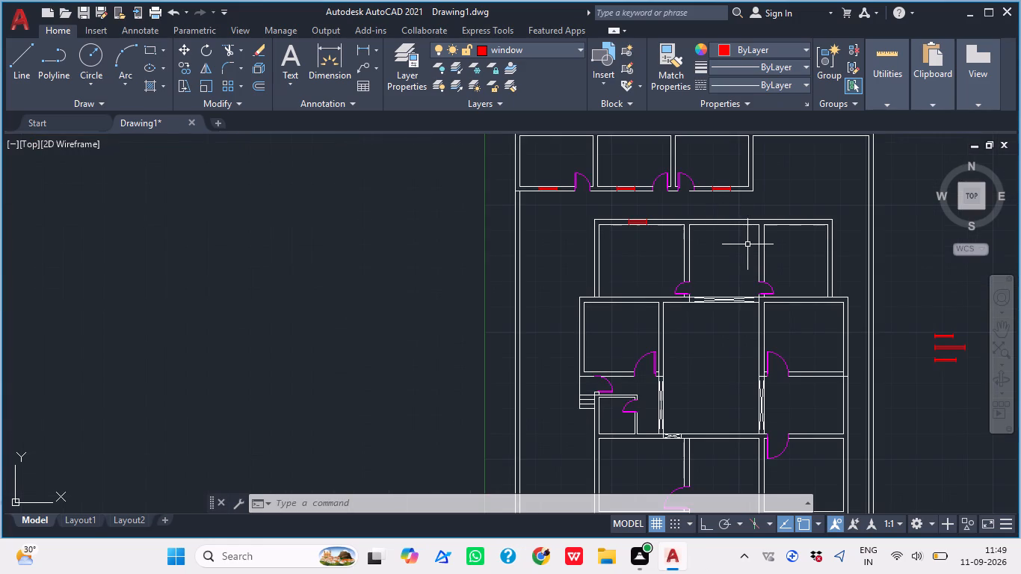
middle_click_drag(750, 245, 715, 255)
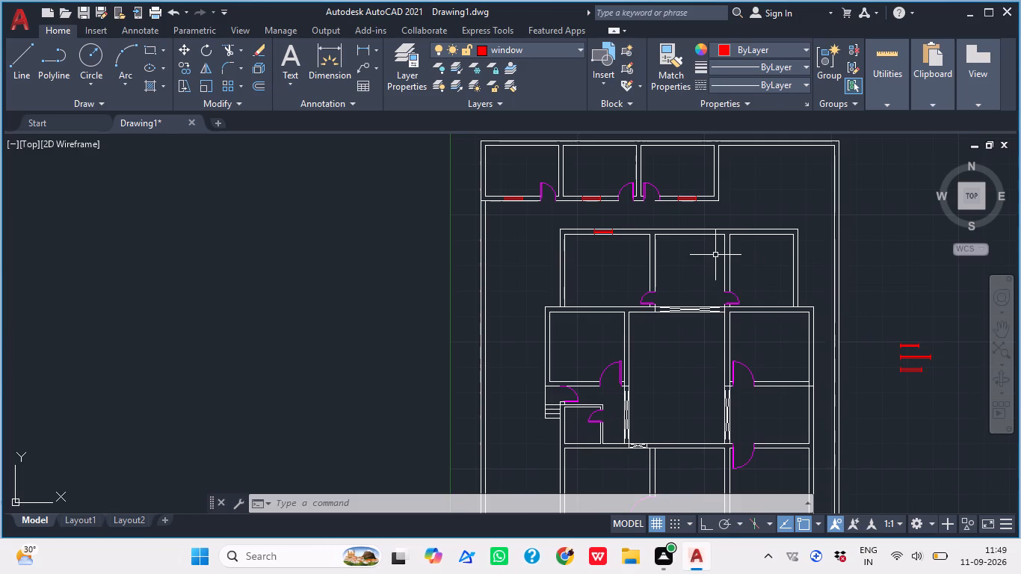
middle_click_drag(723, 250, 719, 250)
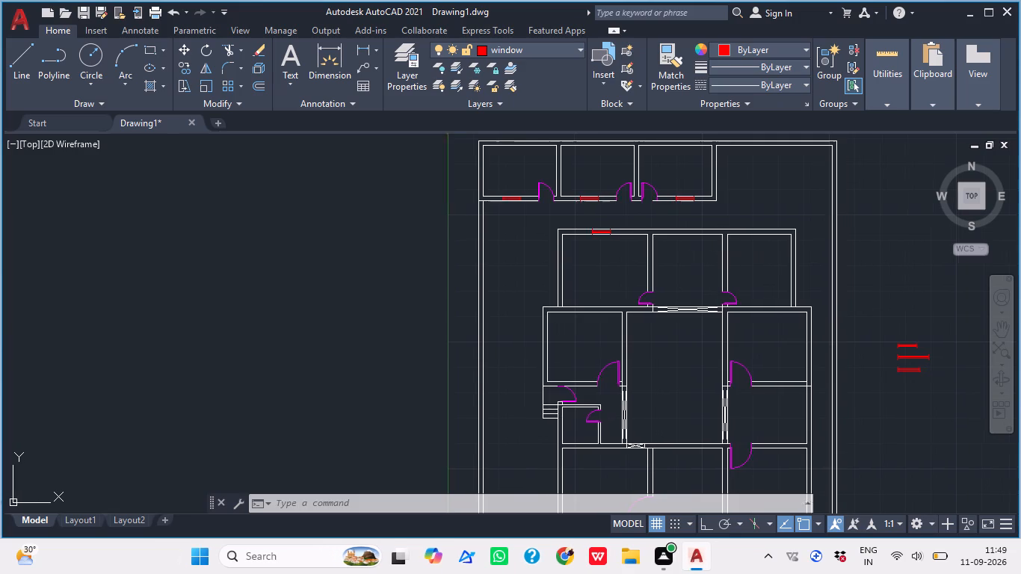
middle_click_drag(719, 250, 564, 258)
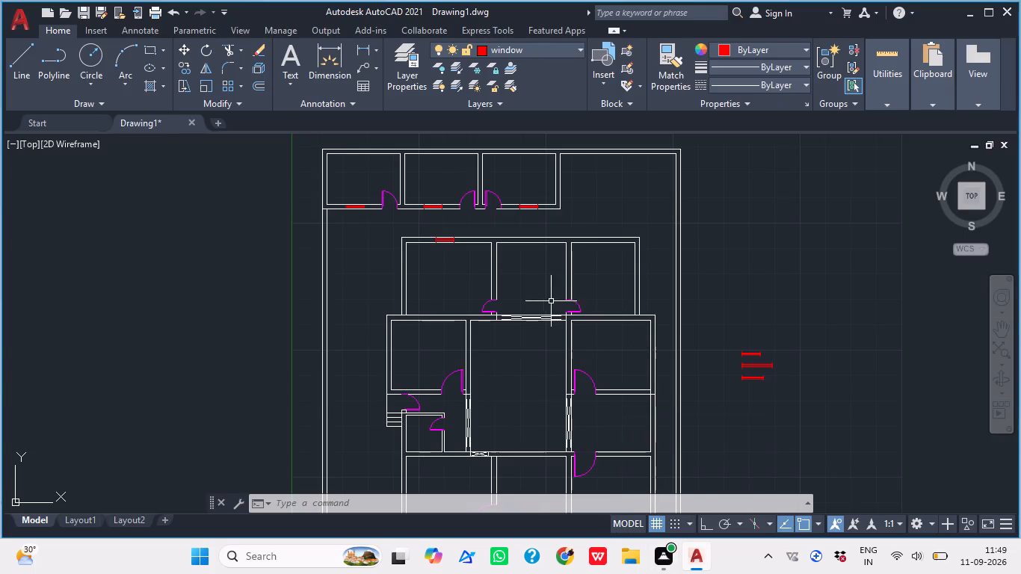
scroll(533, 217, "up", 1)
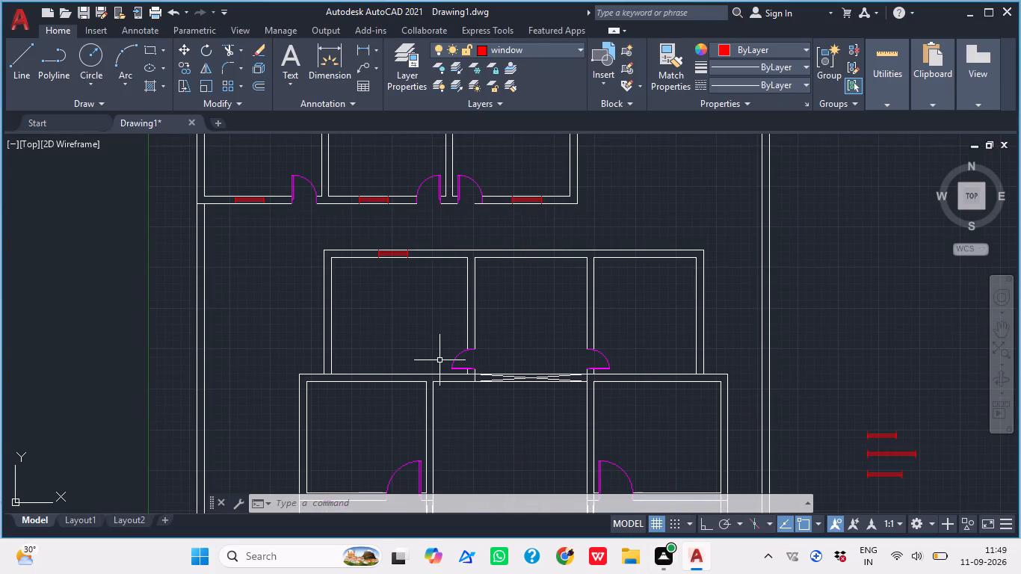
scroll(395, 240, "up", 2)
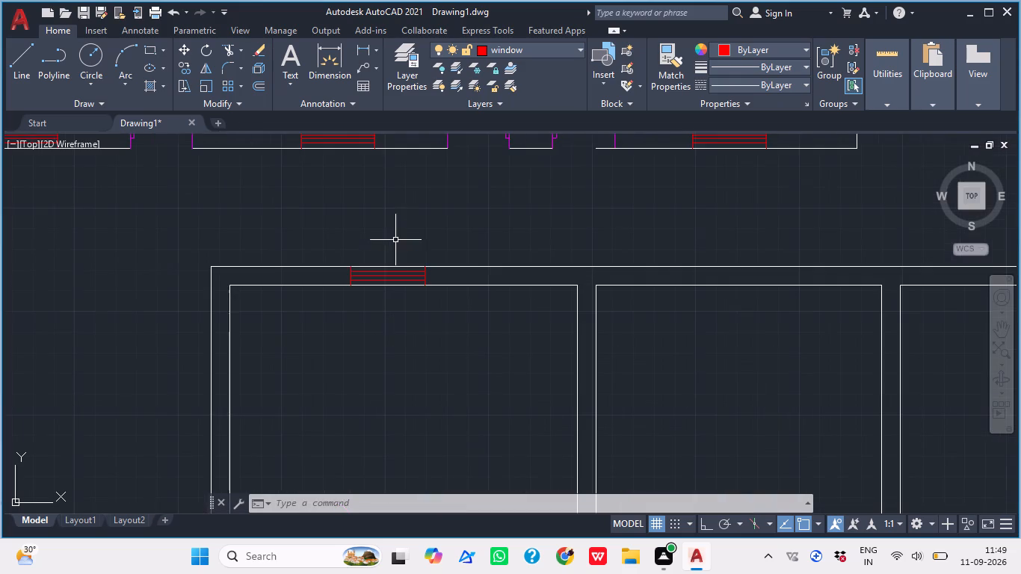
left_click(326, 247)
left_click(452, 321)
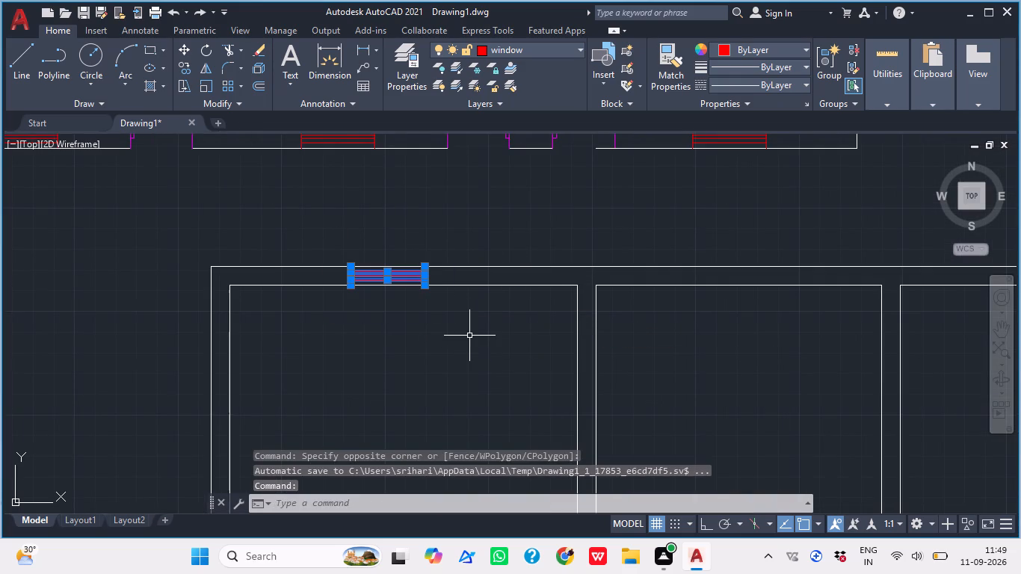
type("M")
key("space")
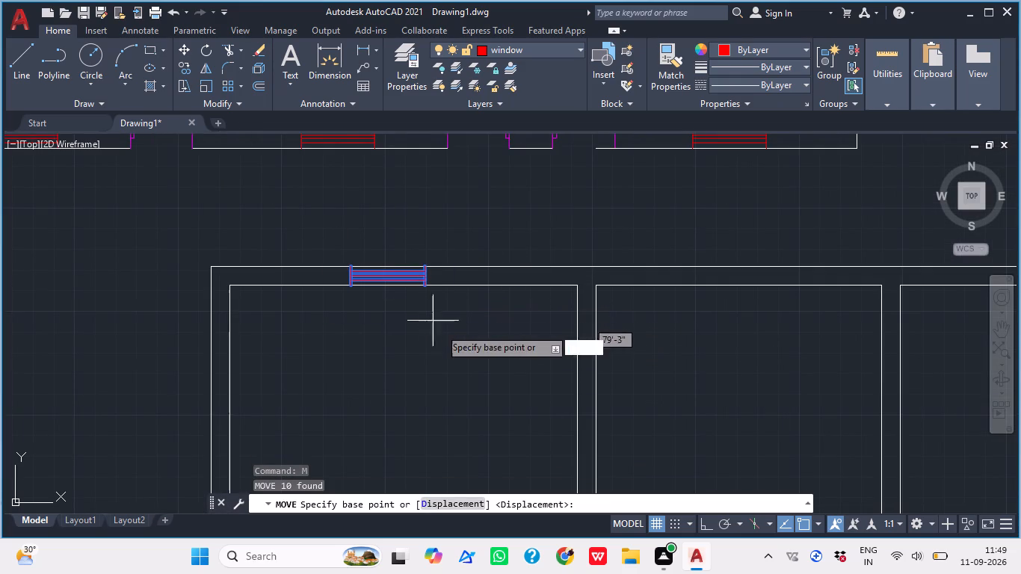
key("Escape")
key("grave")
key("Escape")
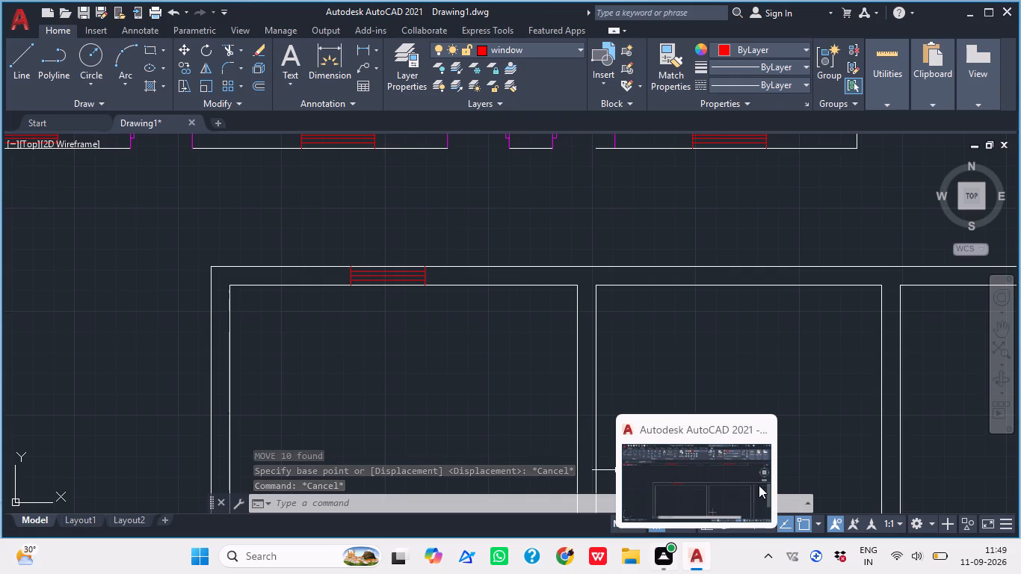
Copy the longest of the three spare window symbols east of the plan into the middle north room's north wall, and end copying.
scroll(708, 370, "down", 2)
middle_click_drag(712, 373, 627, 330)
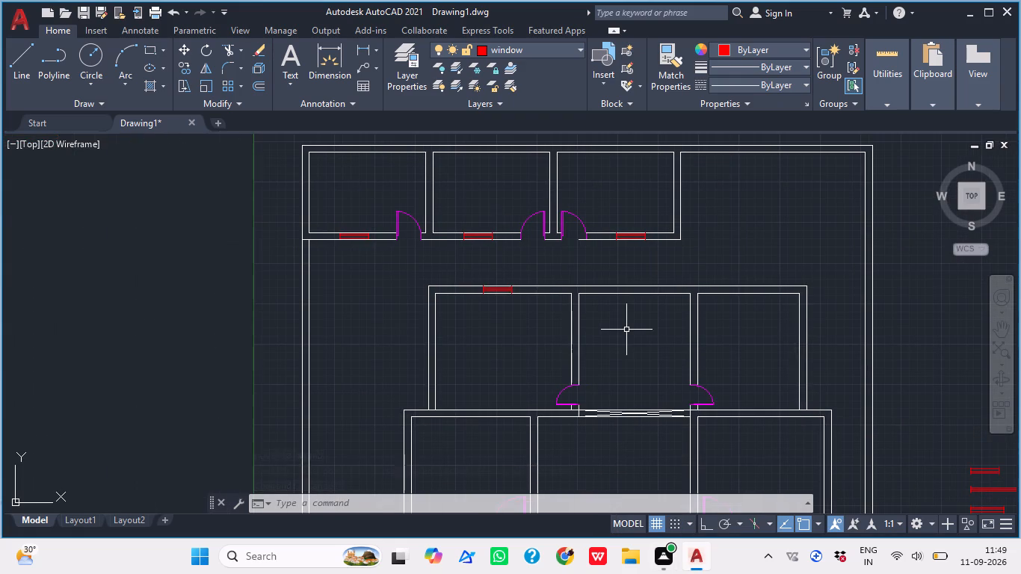
scroll(696, 345, "down", 1)
middle_click_drag(701, 345, 601, 271)
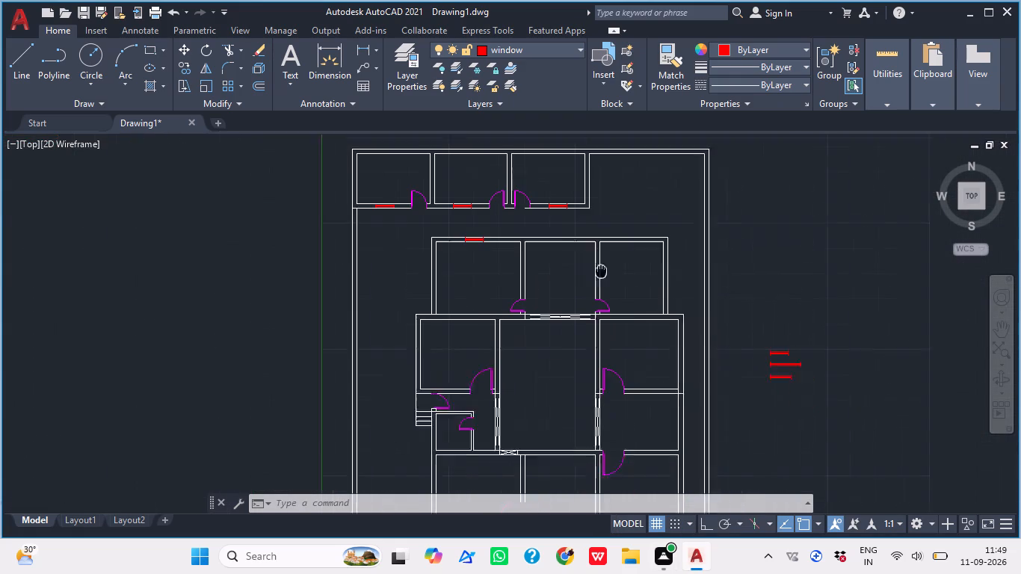
middle_click_drag(601, 271, 587, 261)
scroll(848, 379, "up", 2)
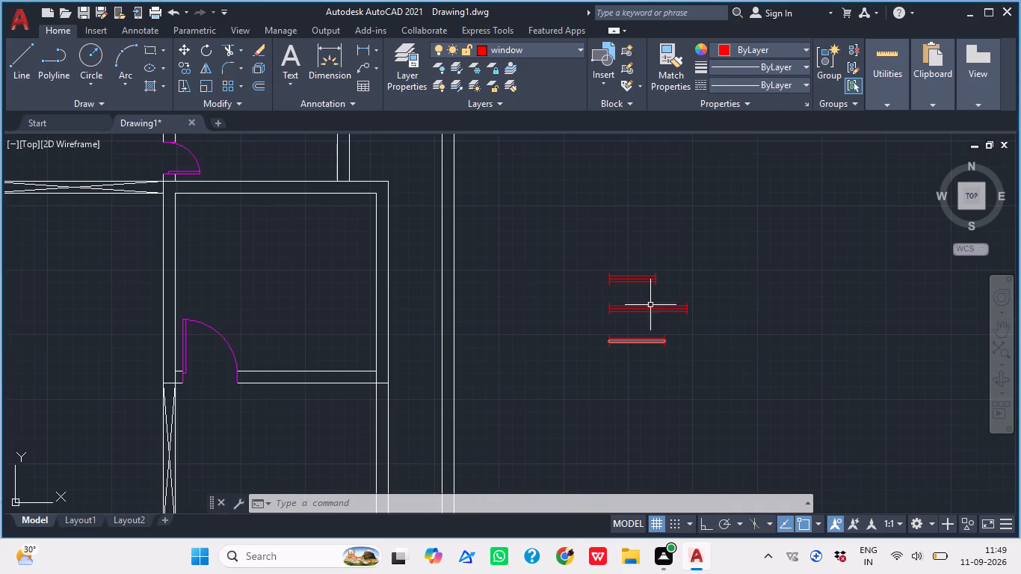
left_click(590, 290)
left_click(724, 336)
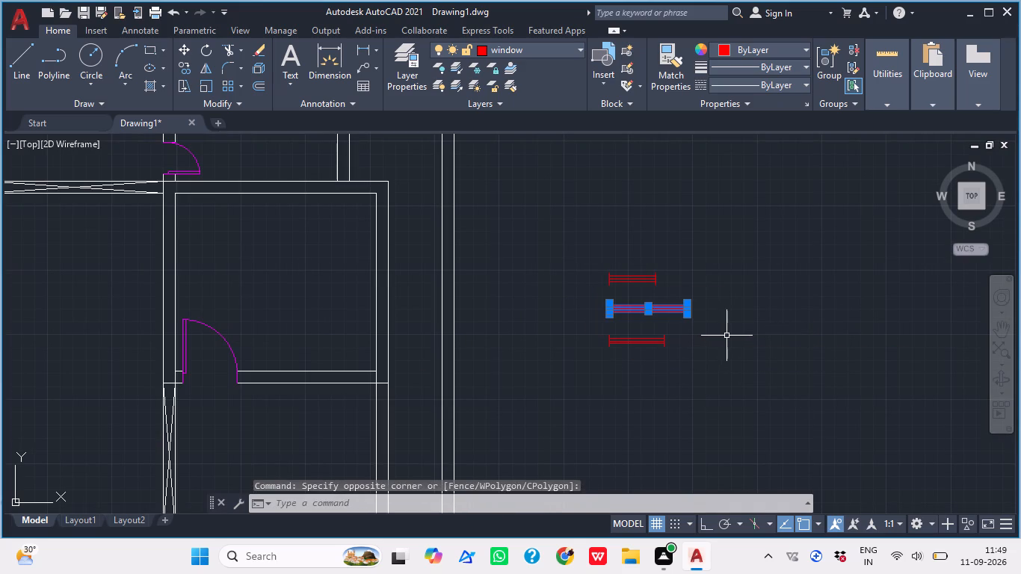
key("c")
key("o")
key("space")
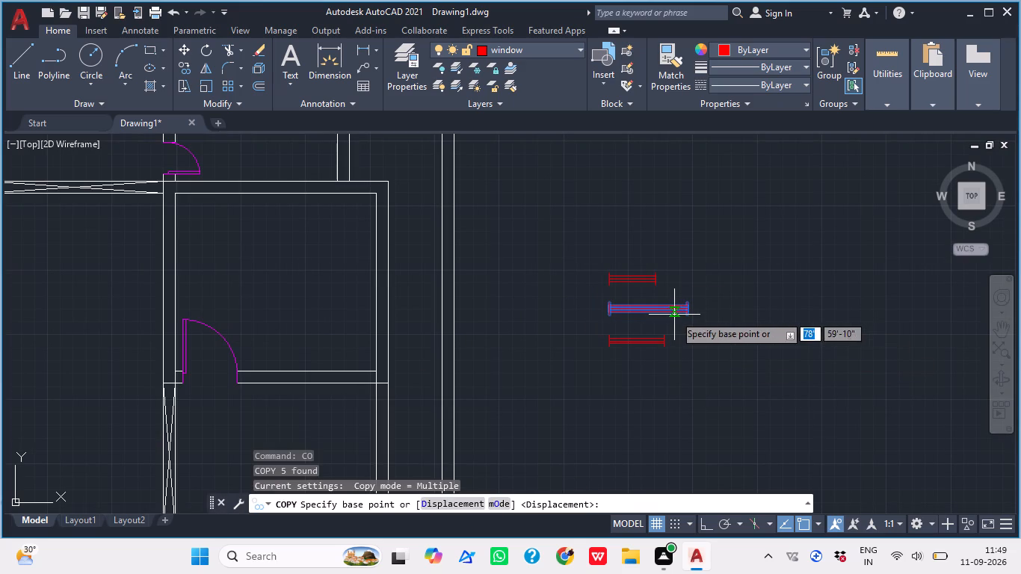
left_click(673, 315)
scroll(744, 346, "down", 2)
scroll(474, 203, "up", 1)
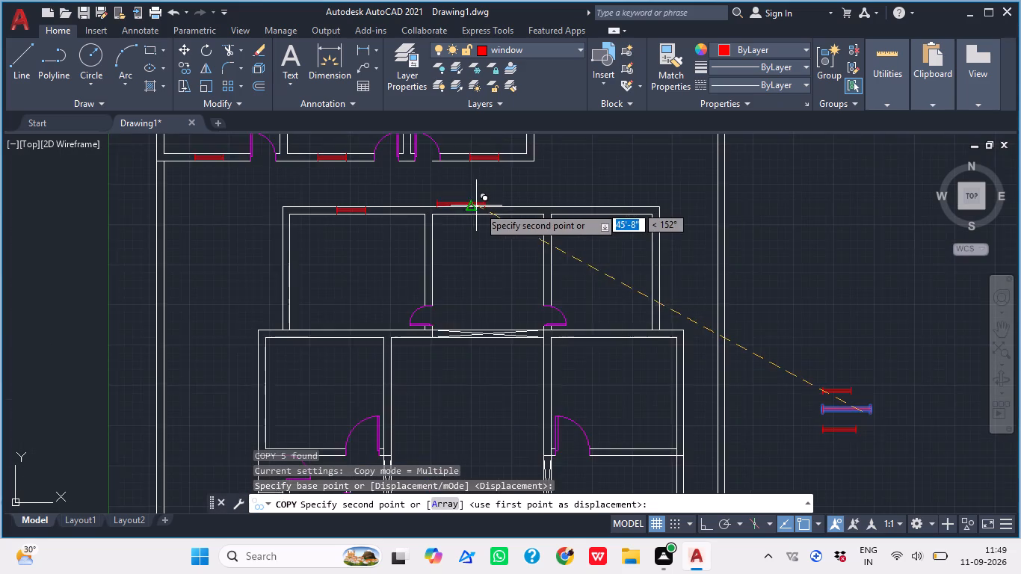
scroll(491, 215, "up", 2)
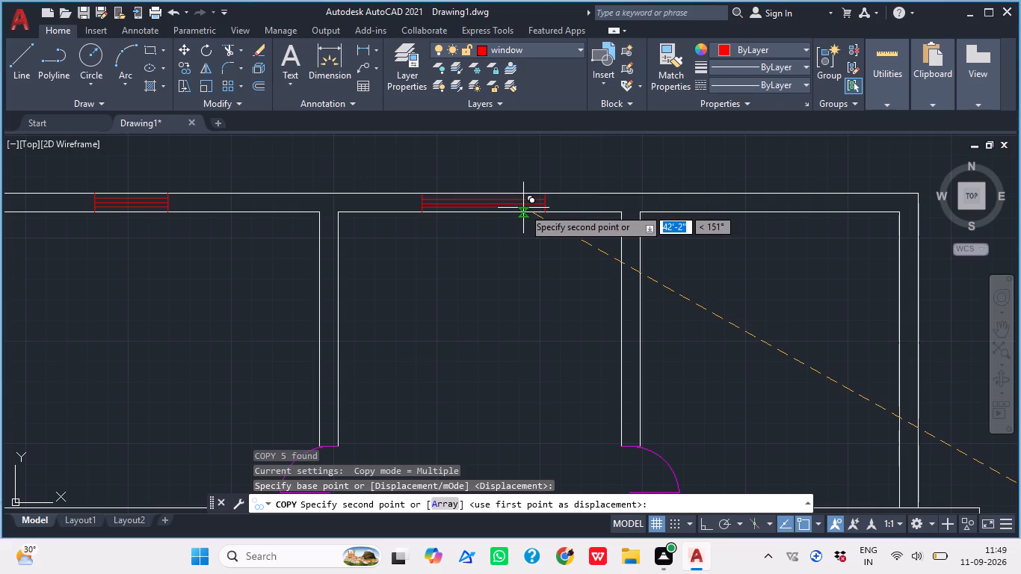
left_click(525, 208)
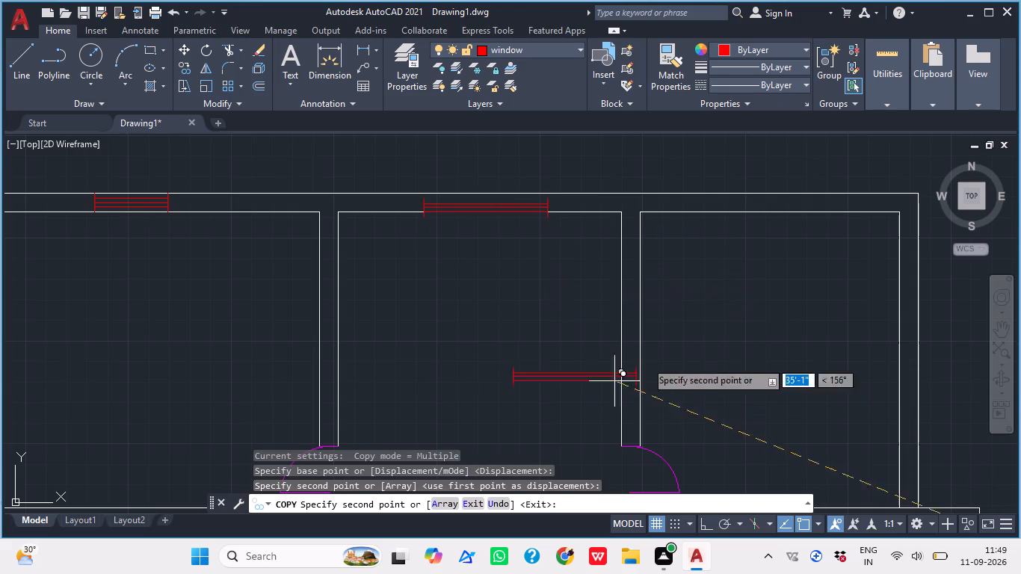
key("Escape")
Move the middle room's new window north from its lower east endpoint to the wall's inner line, fitting it within the wall thickness.
scroll(461, 200, "up", 2)
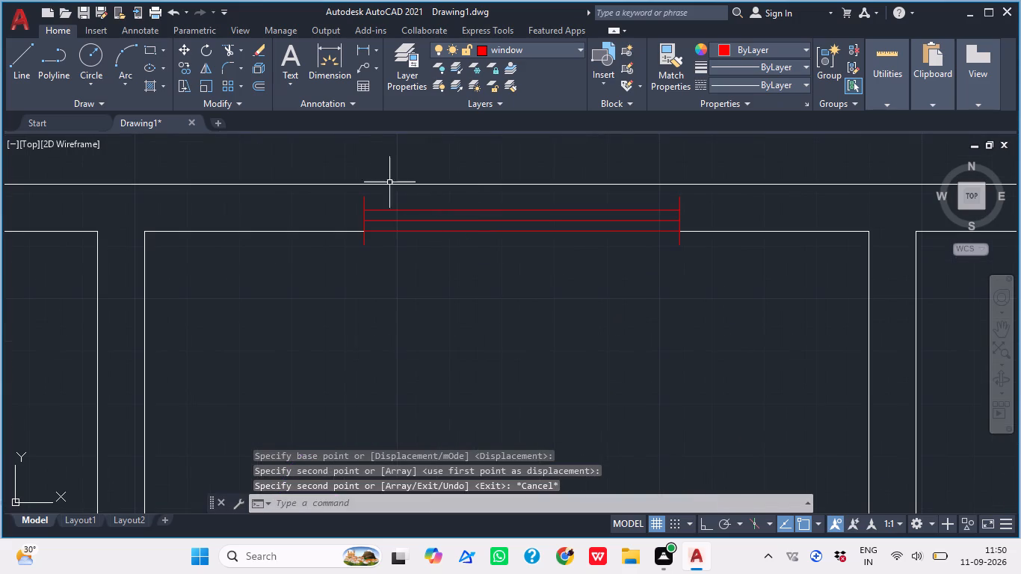
left_click(341, 140)
left_click(712, 333)
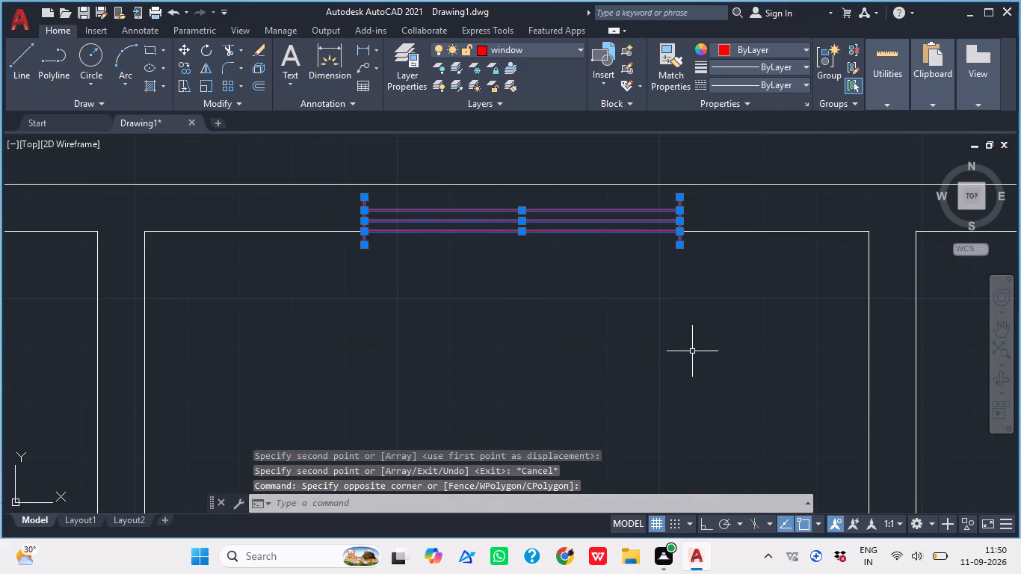
key("m")
key("space")
left_click(679, 241)
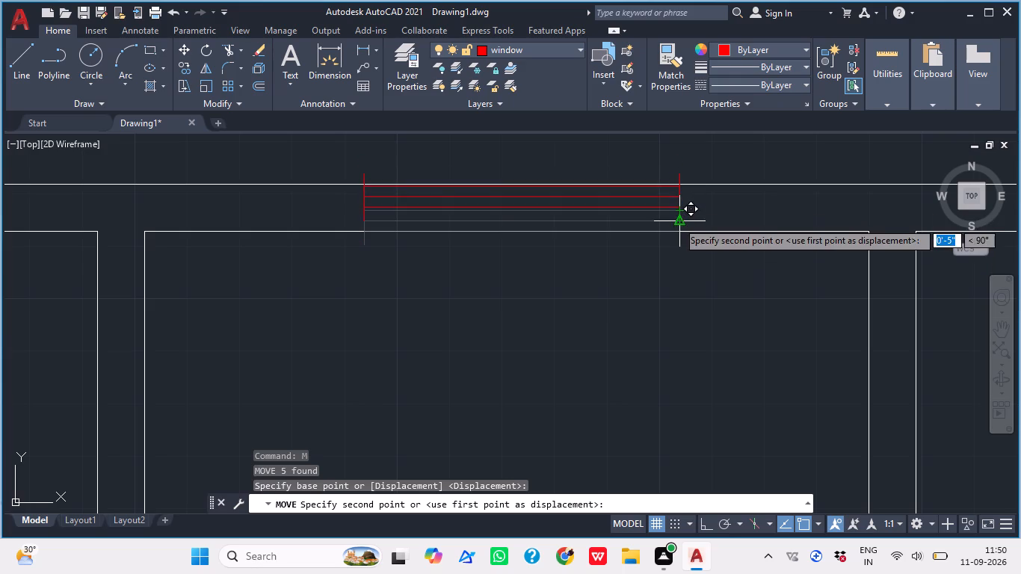
left_click(675, 234)
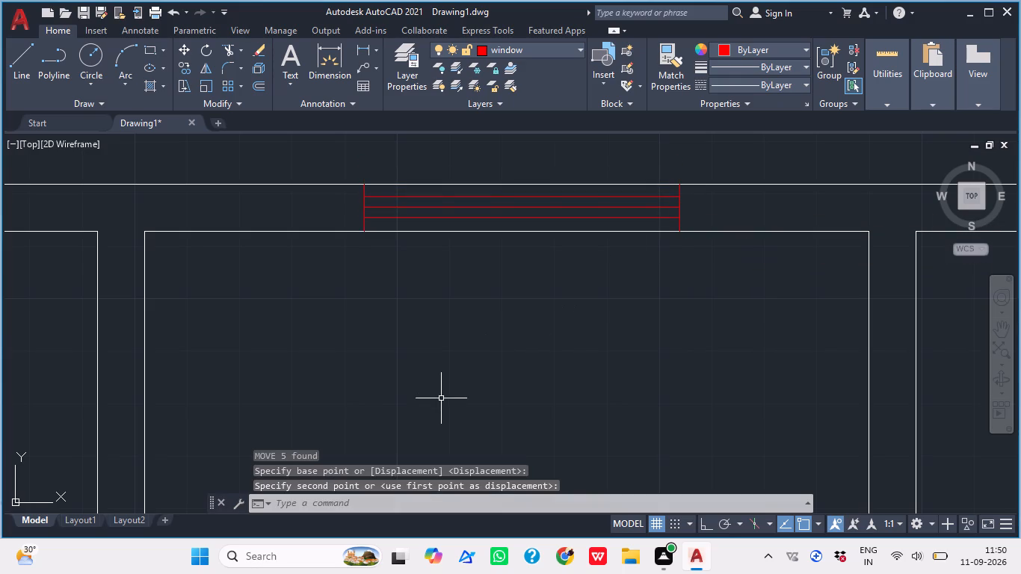
scroll(443, 398, "down", 2)
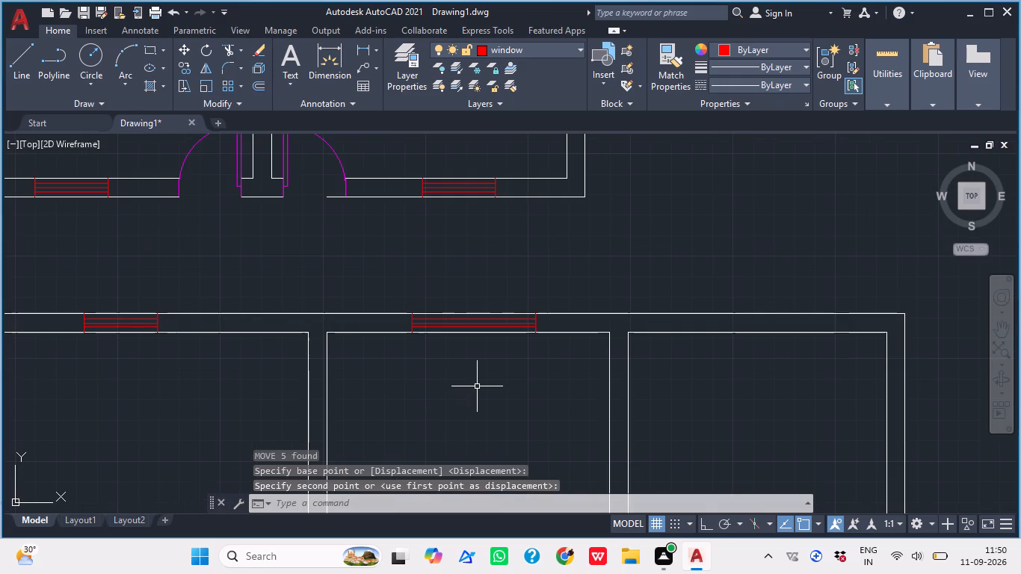
scroll(595, 351, "down", 2)
scroll(512, 278, "down", 3)
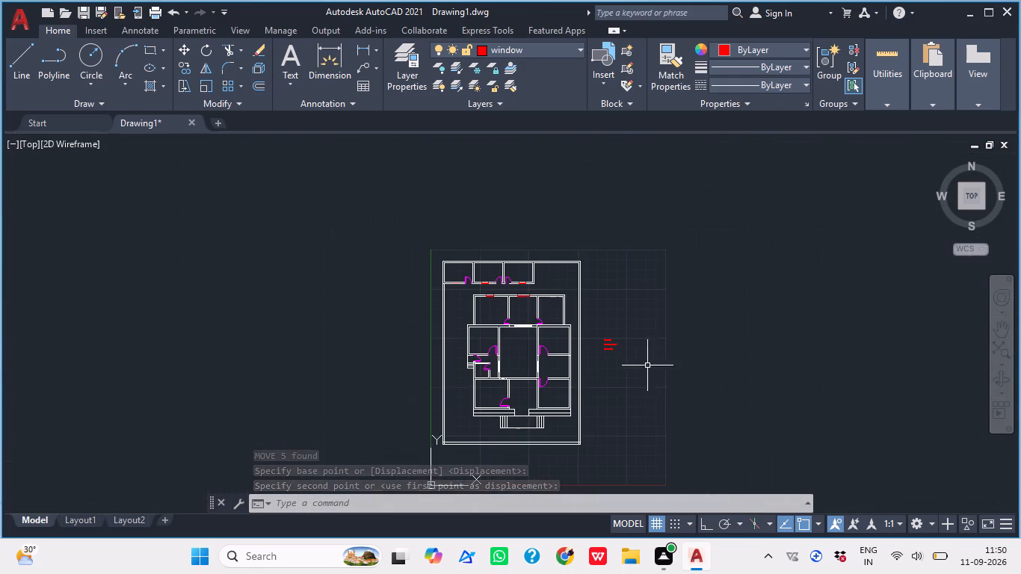
Copy the southernmost of the three spare window symbols by its lower east endpoint into the northeast room's north wall, and end copying.
scroll(671, 396, "up", 2)
scroll(519, 294, "up", 3)
left_click(455, 223)
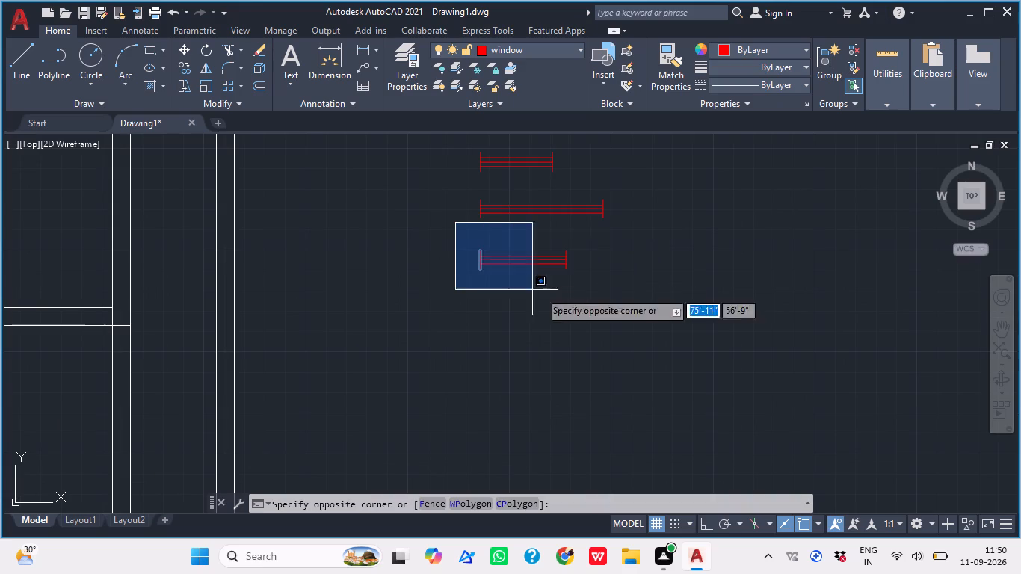
left_click(591, 297)
key("c")
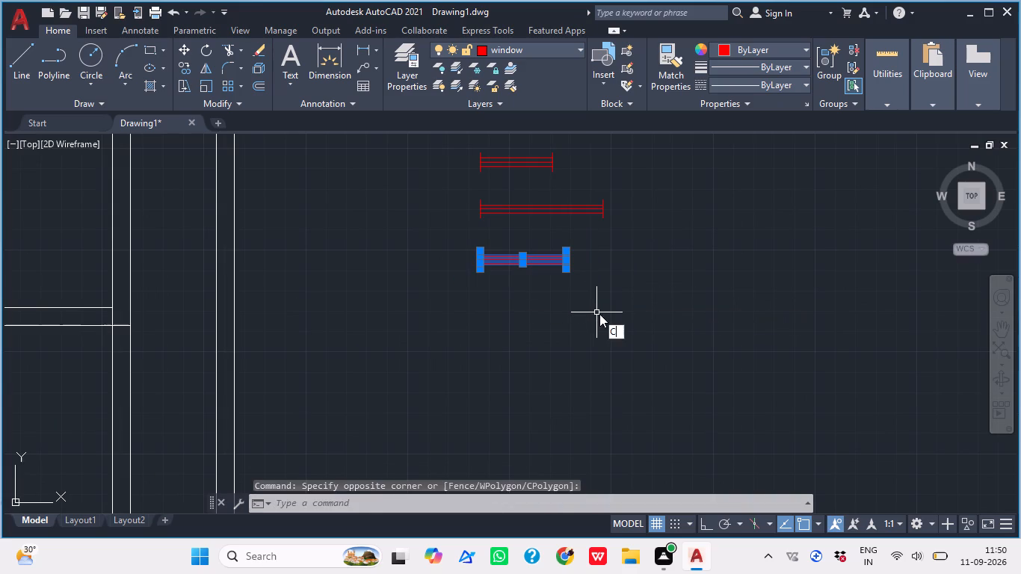
key("o")
key("space")
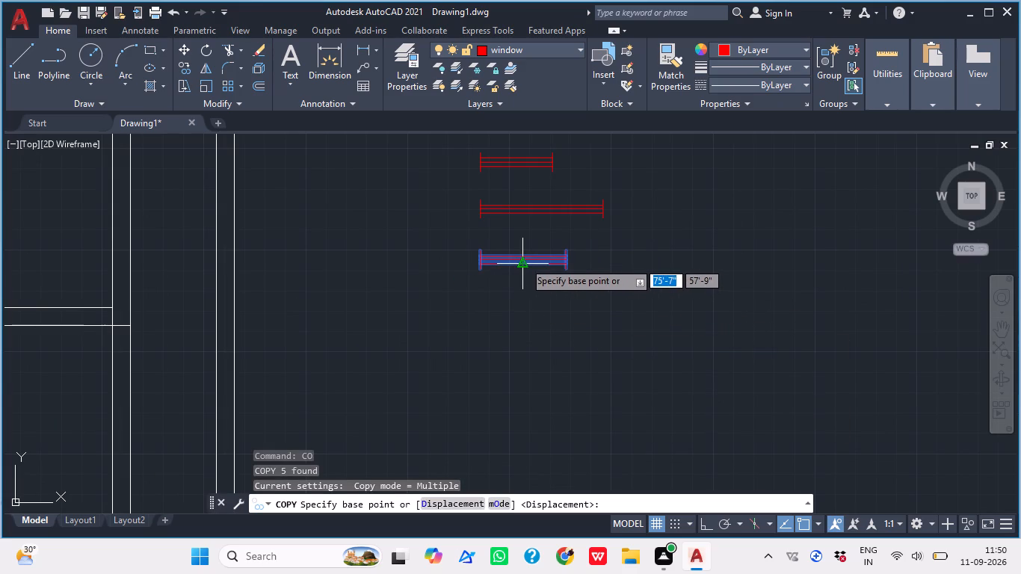
left_click(567, 271)
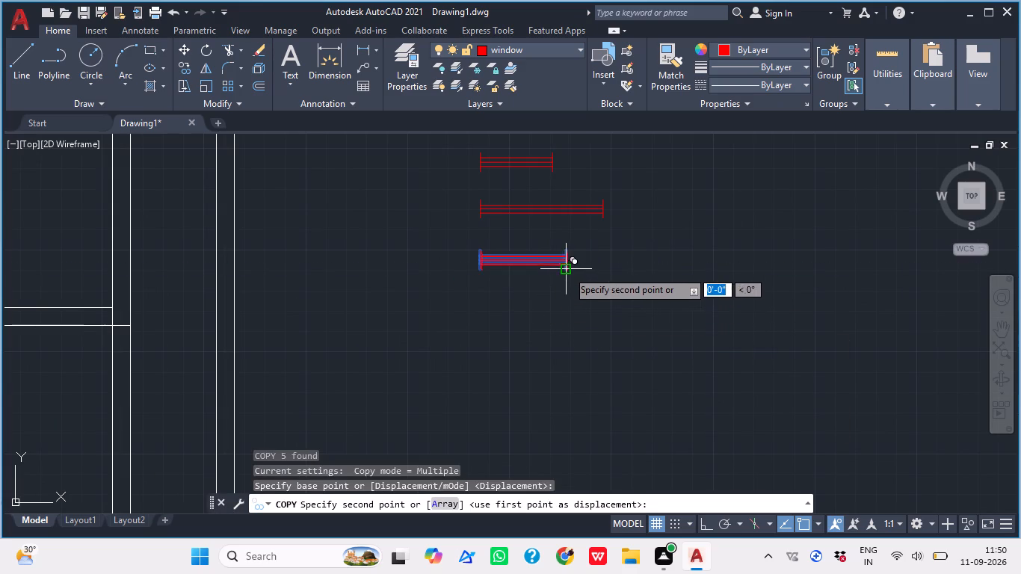
scroll(641, 368, "down", 4)
scroll(540, 260, "up", 3)
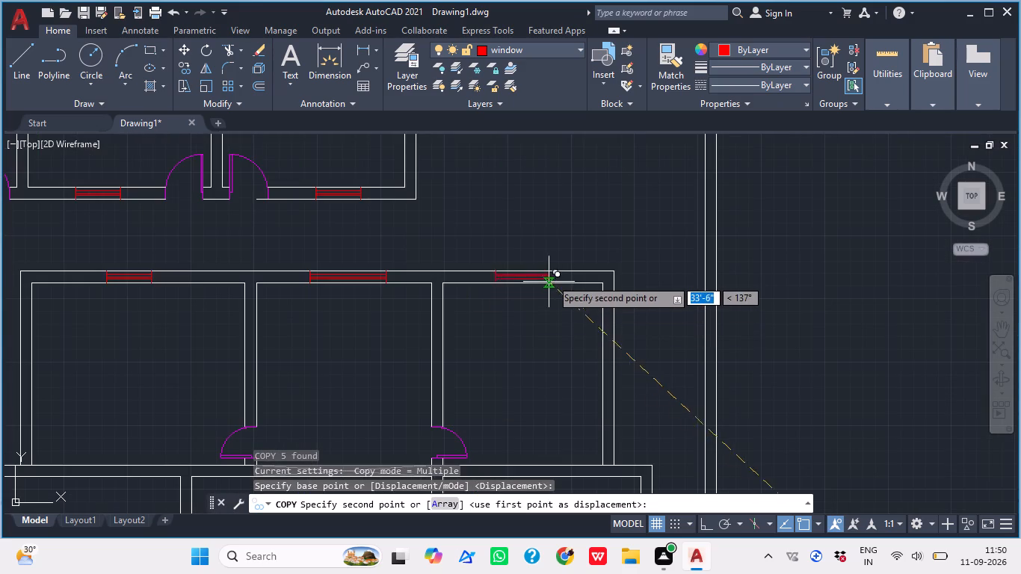
scroll(554, 277, "up", 5)
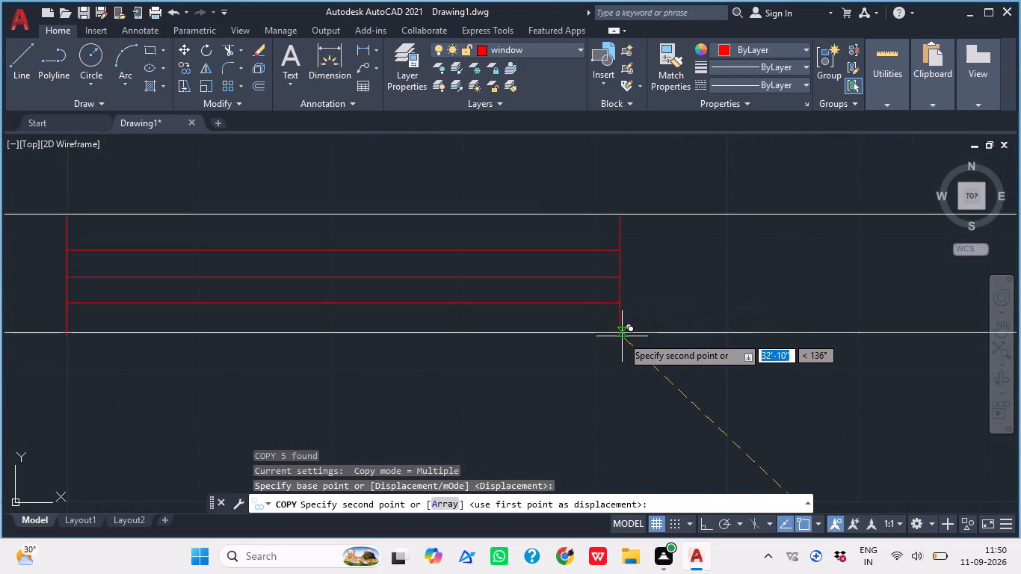
scroll(620, 333, "down", 2)
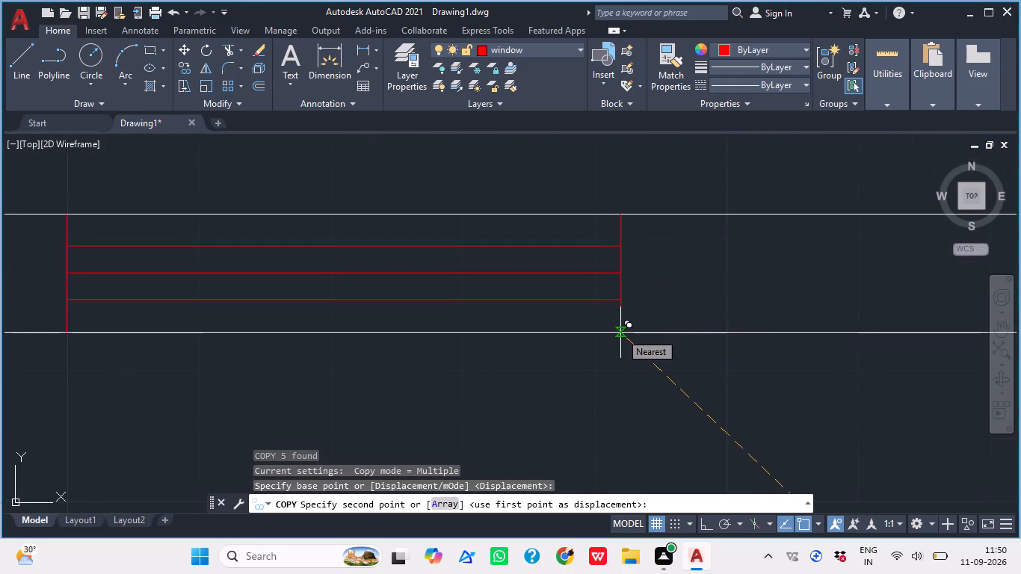
scroll(620, 333, "down", 1)
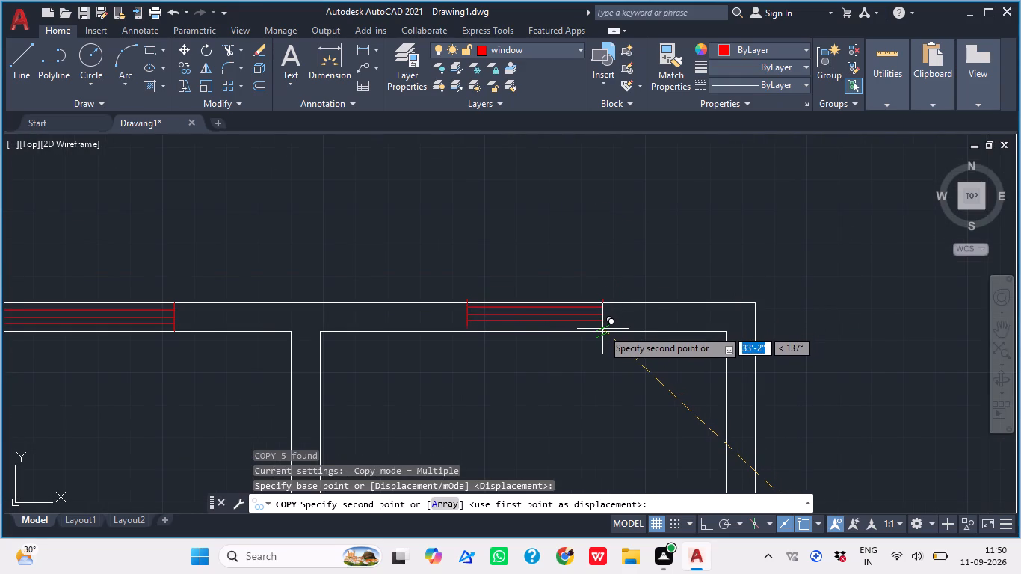
scroll(599, 330, "up", 3)
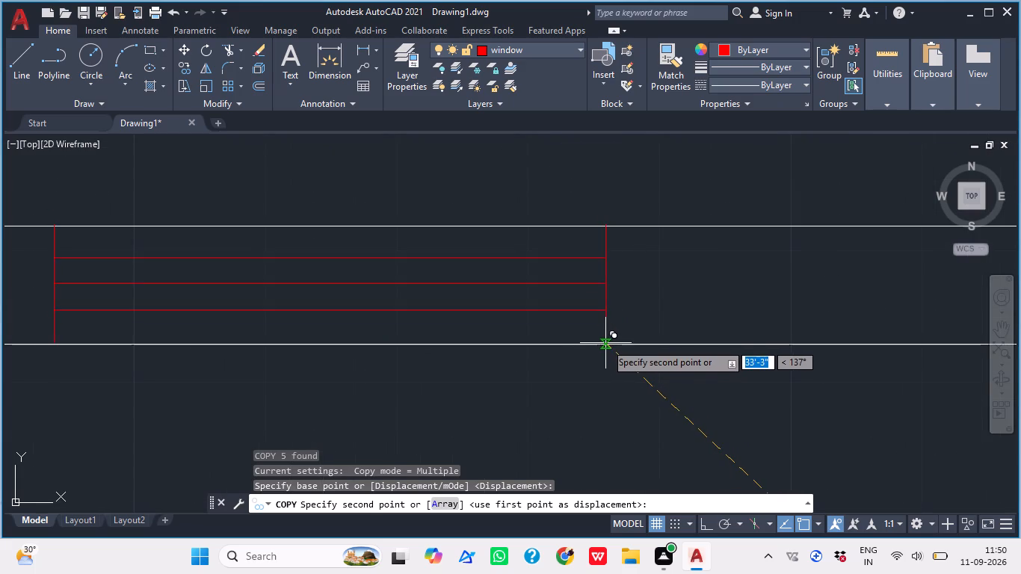
scroll(605, 343, "up", 3)
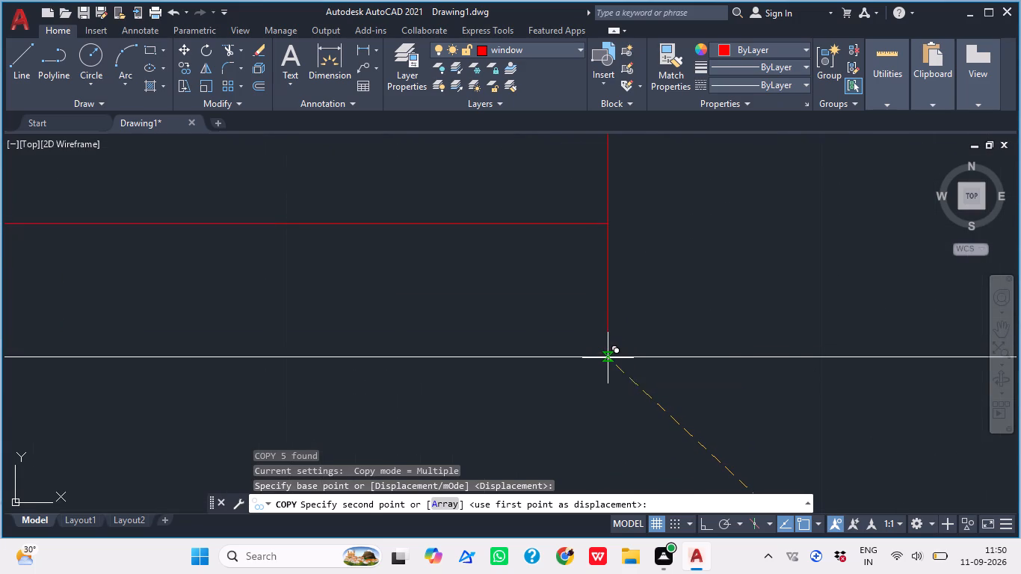
left_click(608, 358)
scroll(635, 351, "down", 3)
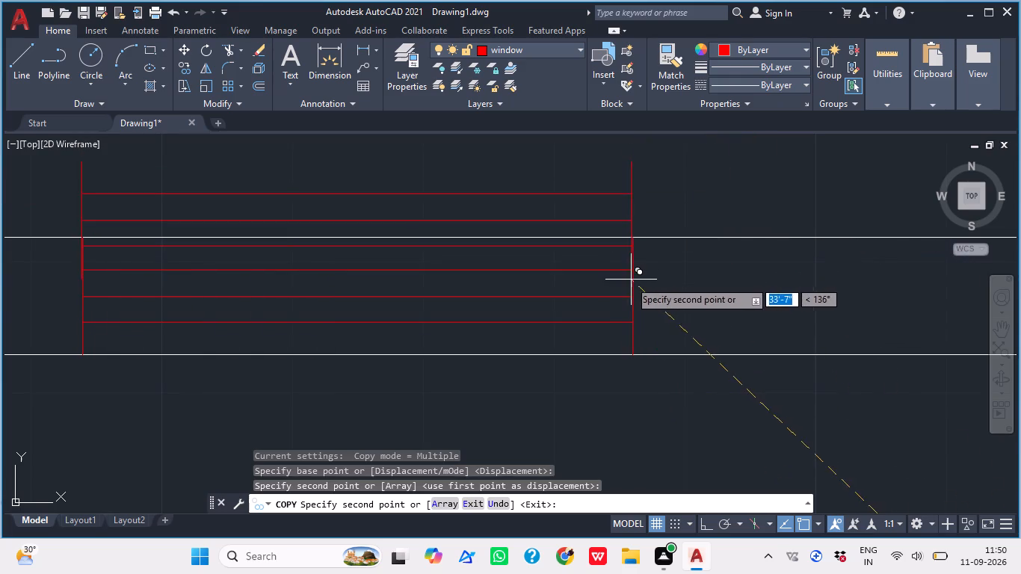
key("Escape")
Examine how the northeast room's new window fits between the wall lines and sits among the neighbouring rooms.
scroll(661, 241, "up", 2)
scroll(579, 238, "up", 6)
scroll(725, 262, "up", 1)
scroll(748, 323, "up", 1)
scroll(771, 388, "up", 6)
scroll(657, 285, "down", 12)
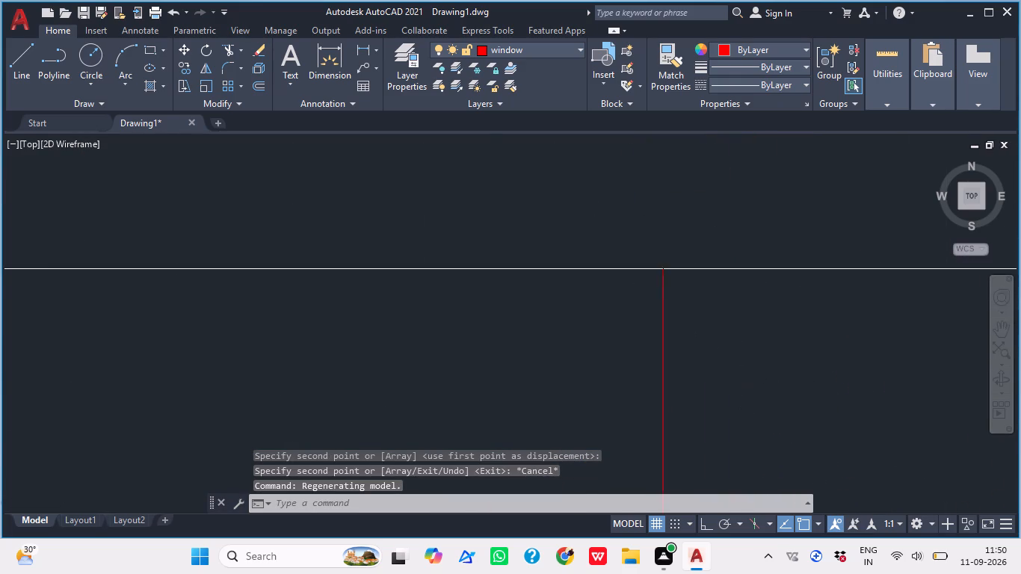
scroll(676, 284, "down", 11)
middle_click_drag(679, 389, 656, 354)
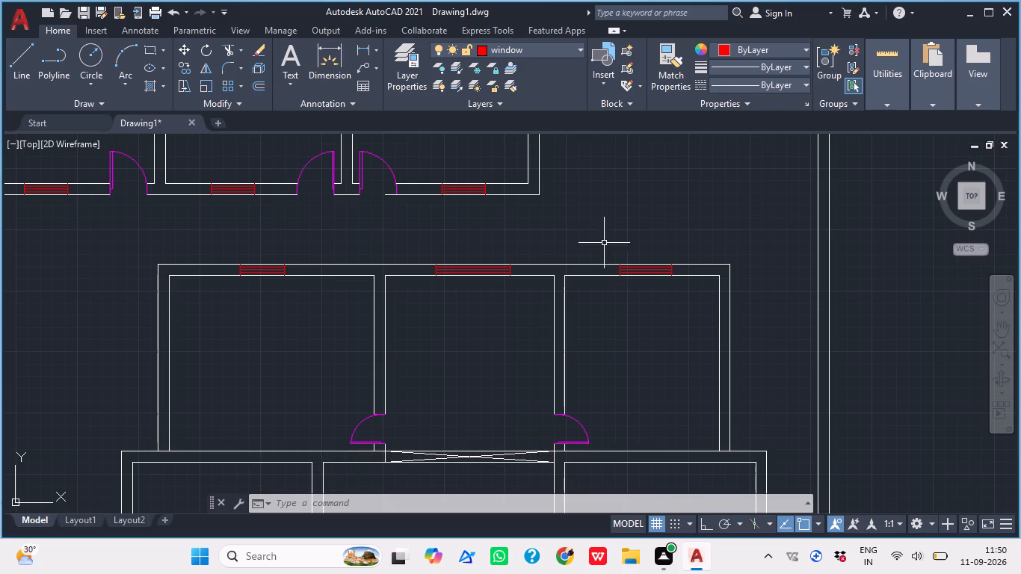
Copy the northeast room's window by its lower east endpoint to the open space west of the main building's northwest room.
left_click(588, 229)
left_click(694, 311)
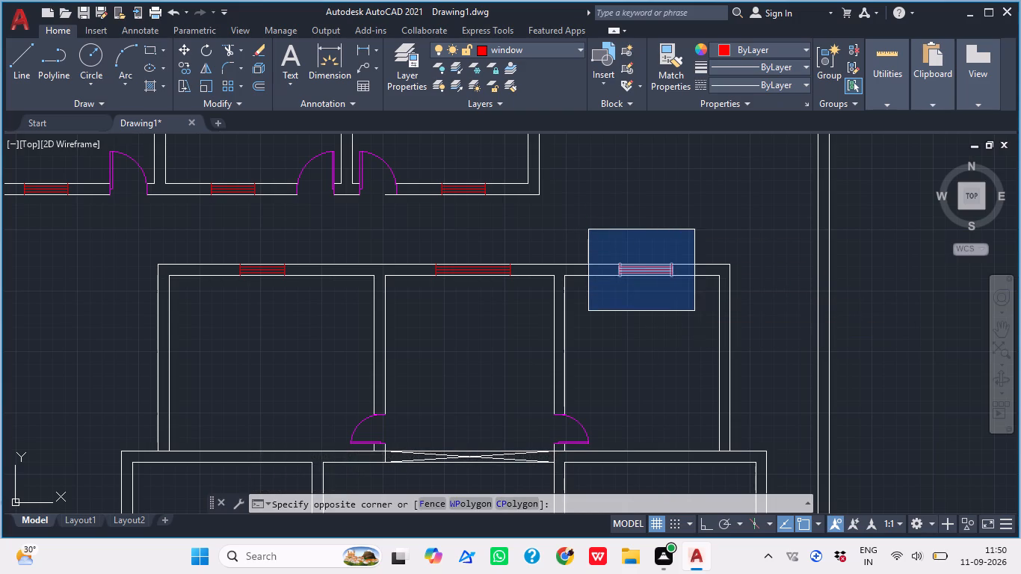
type("CO")
key("space")
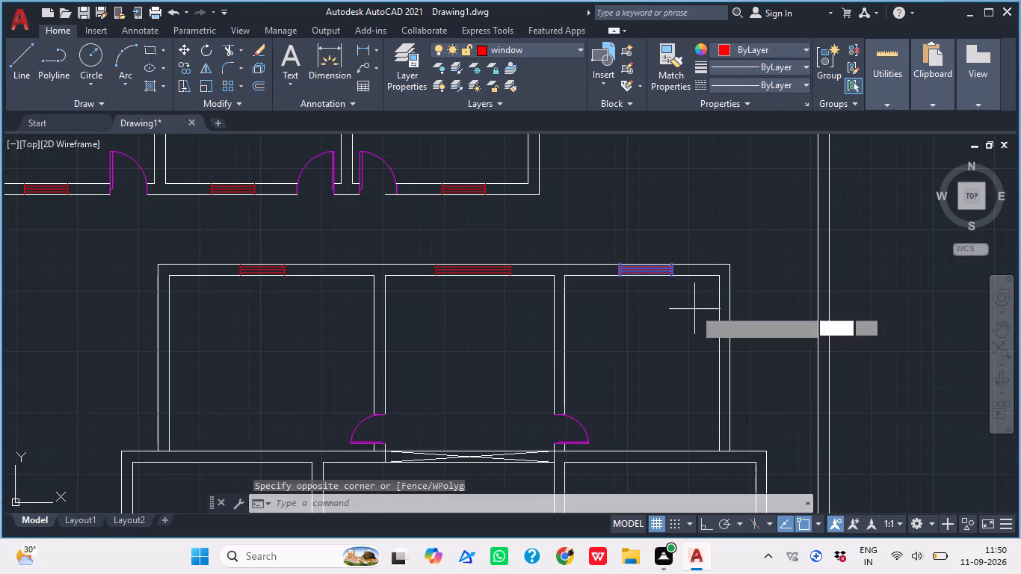
scroll(673, 285, "up", 5)
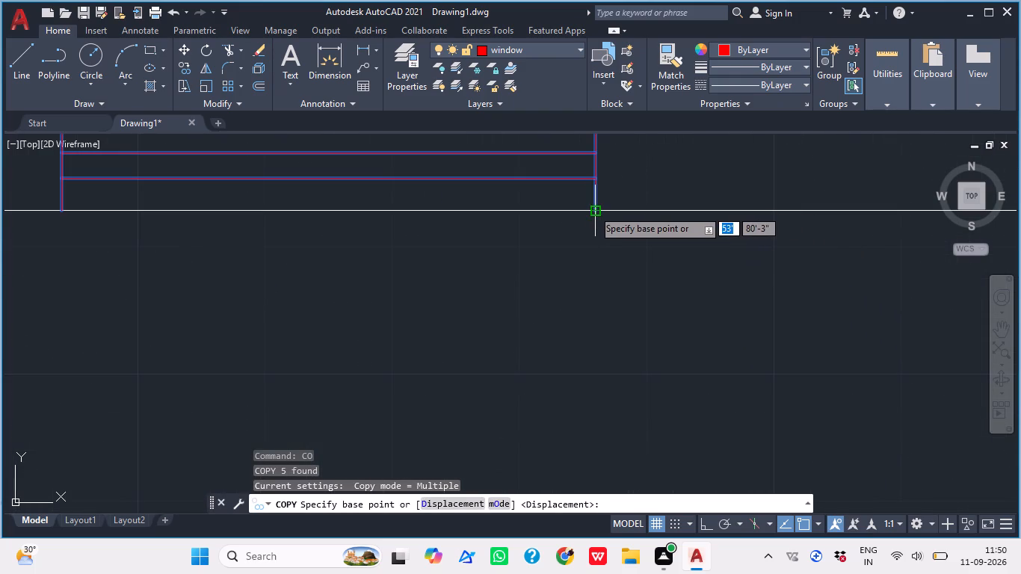
left_click(593, 209)
scroll(620, 226, "down", 6)
scroll(697, 213, "down", 4)
scroll(599, 283, "down", 1)
scroll(632, 260, "up", 5)
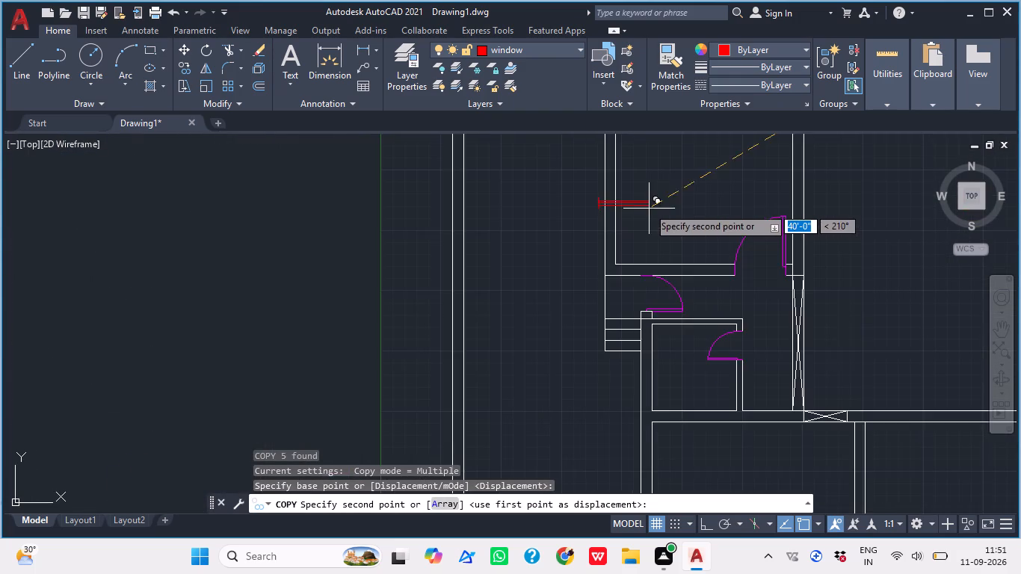
middle_click_drag(639, 219, 553, 371)
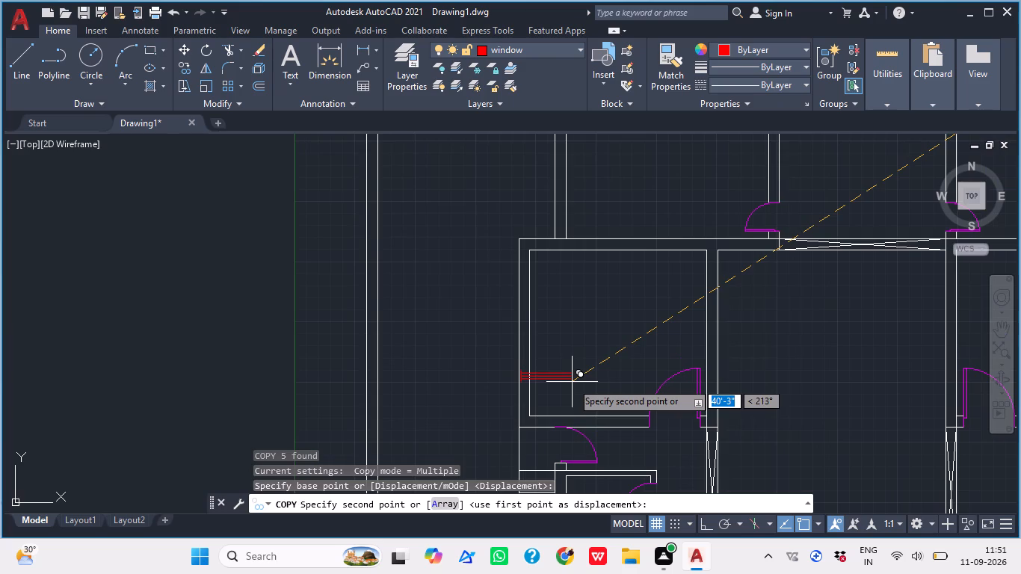
middle_click_drag(598, 303, 548, 520)
scroll(534, 381, "down", 2)
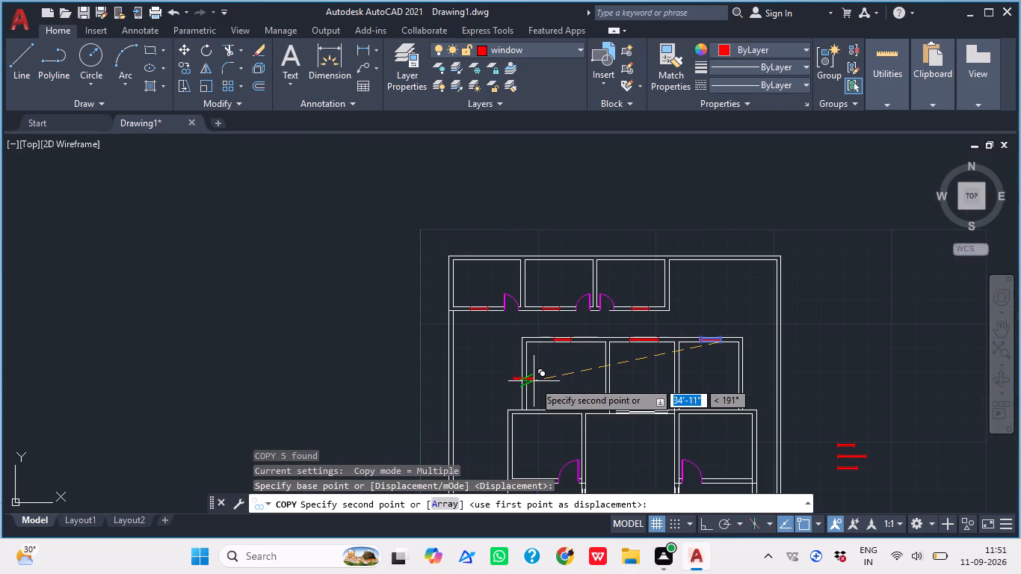
scroll(524, 365, "up", 2)
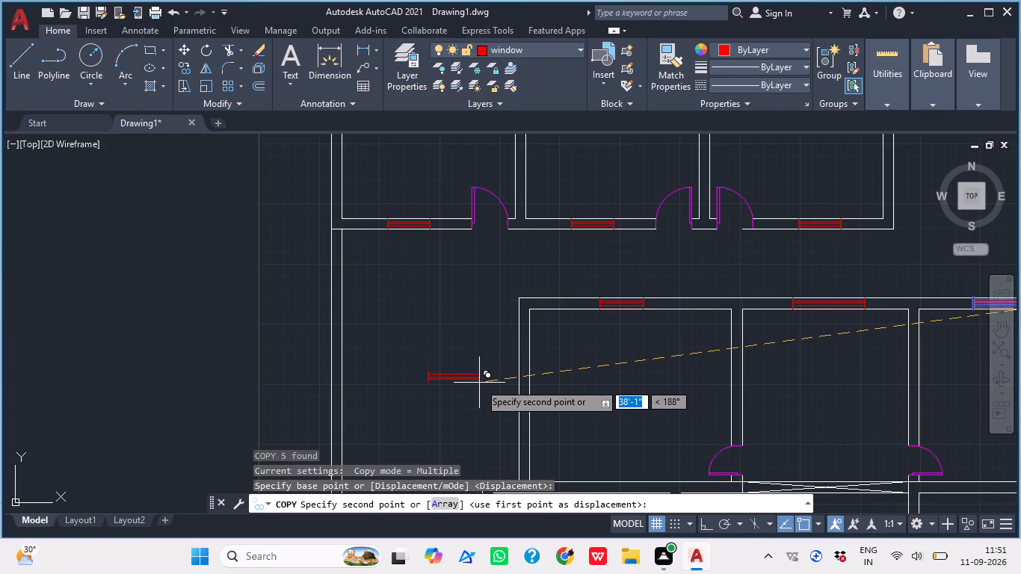
left_click(479, 383)
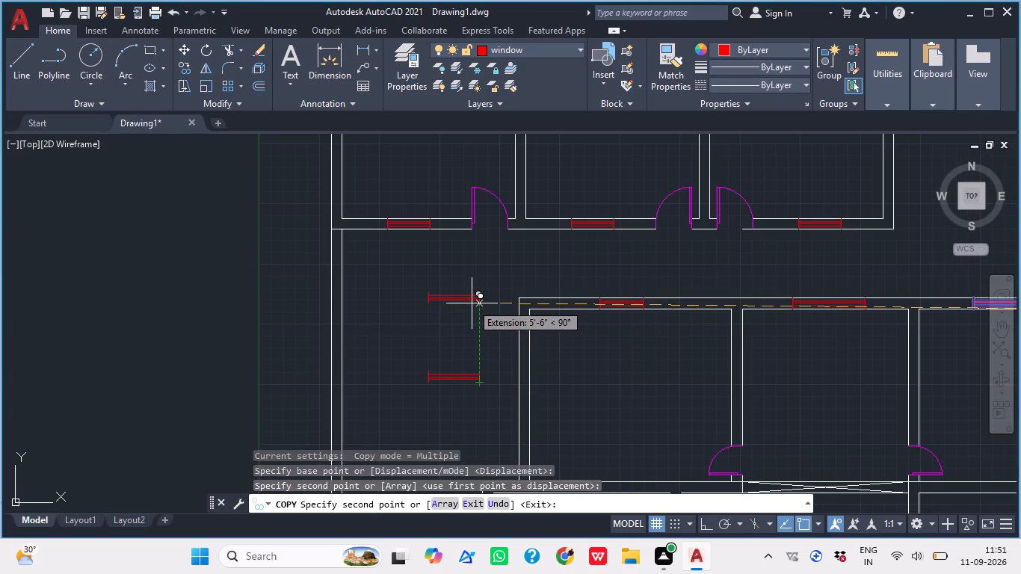
Place a second copy of that window further south, outside the west wall of the room below, and end copying.
scroll(472, 378, "down", 1)
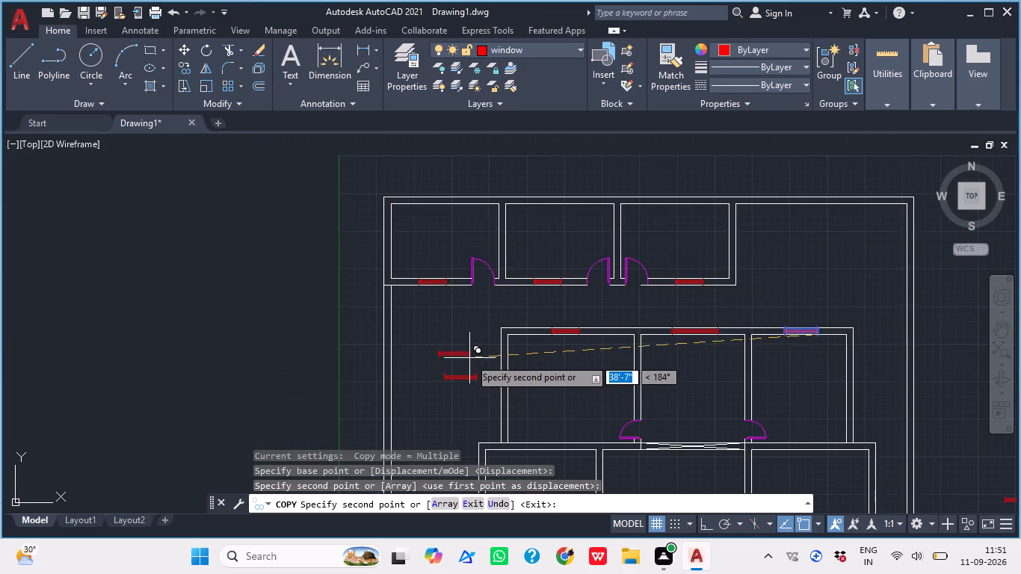
scroll(469, 359, "down", 3)
middle_click_drag(483, 374, 483, 359)
scroll(473, 392, "up", 3)
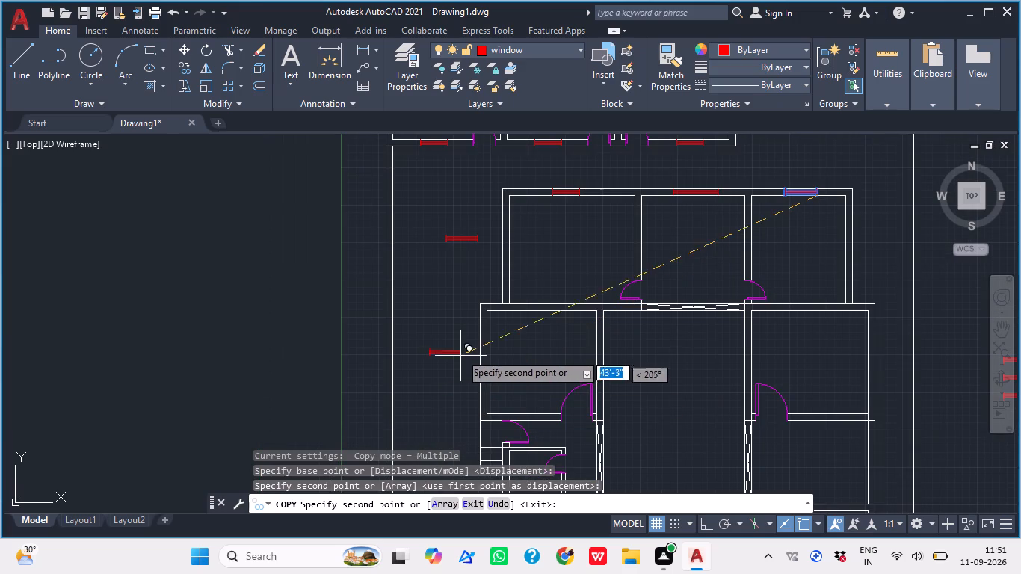
left_click(460, 370)
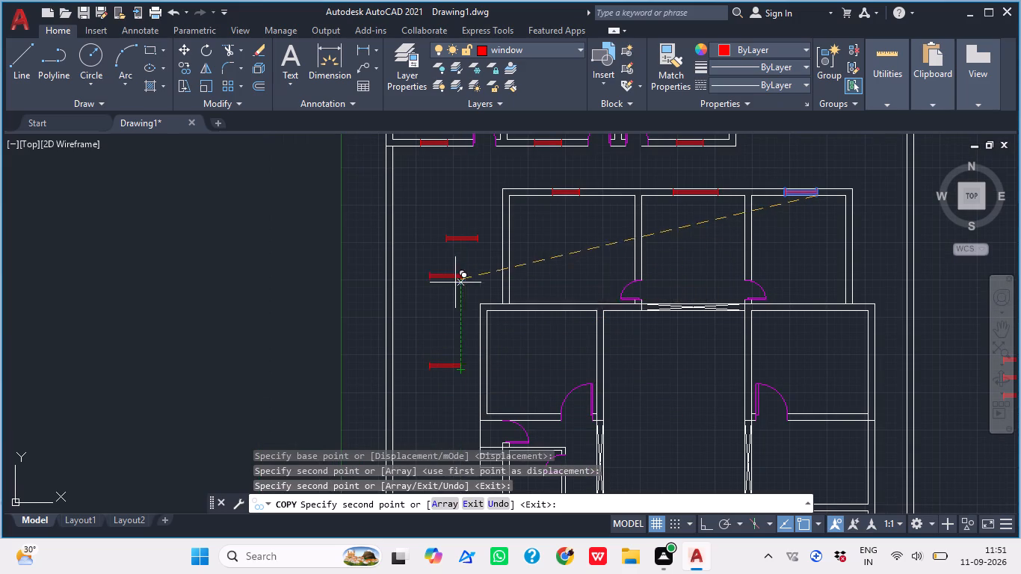
key("Escape")
Rotate the northern loose window copy a quarter turn clockwise about its lower east endpoint so it stands north-south.
left_click(434, 222)
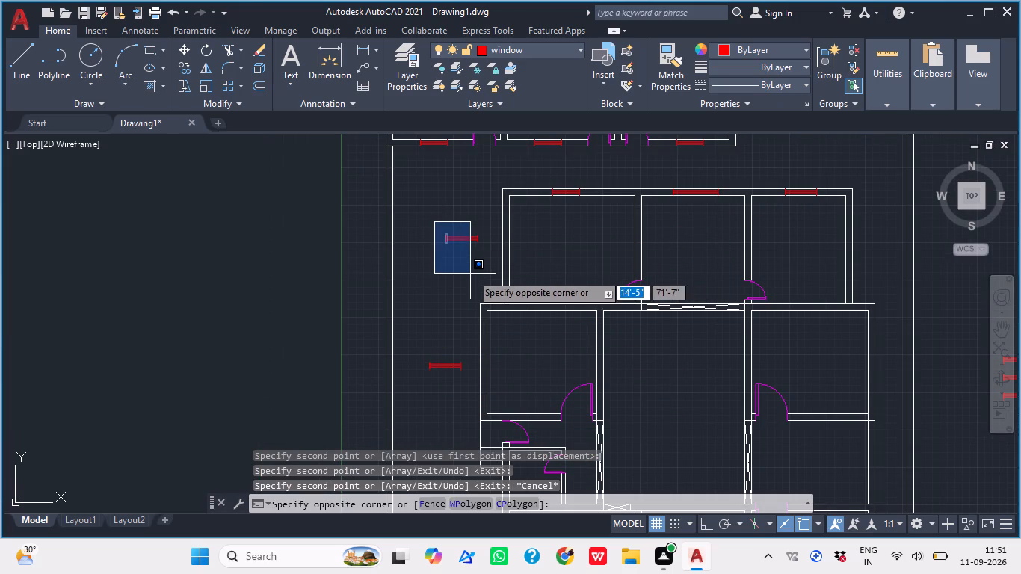
left_click(484, 275)
type("RO")
key("space")
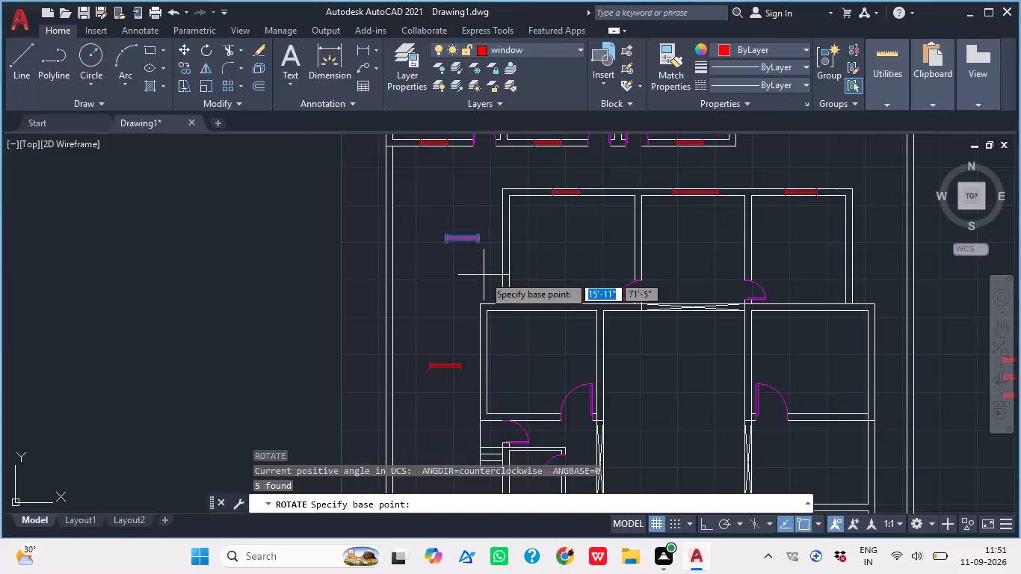
scroll(531, 218, "up", 2)
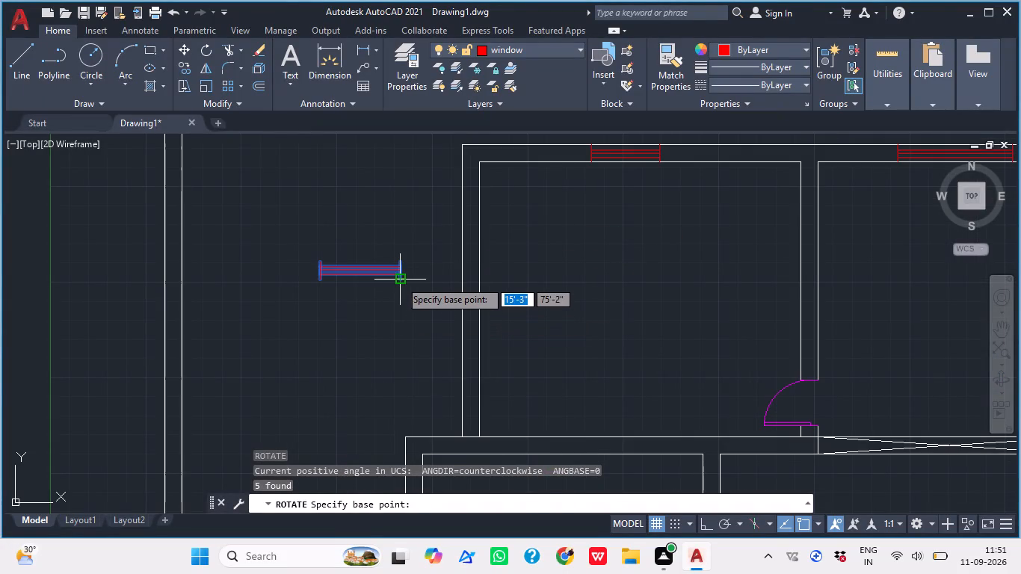
left_click(400, 280)
left_click(398, 359)
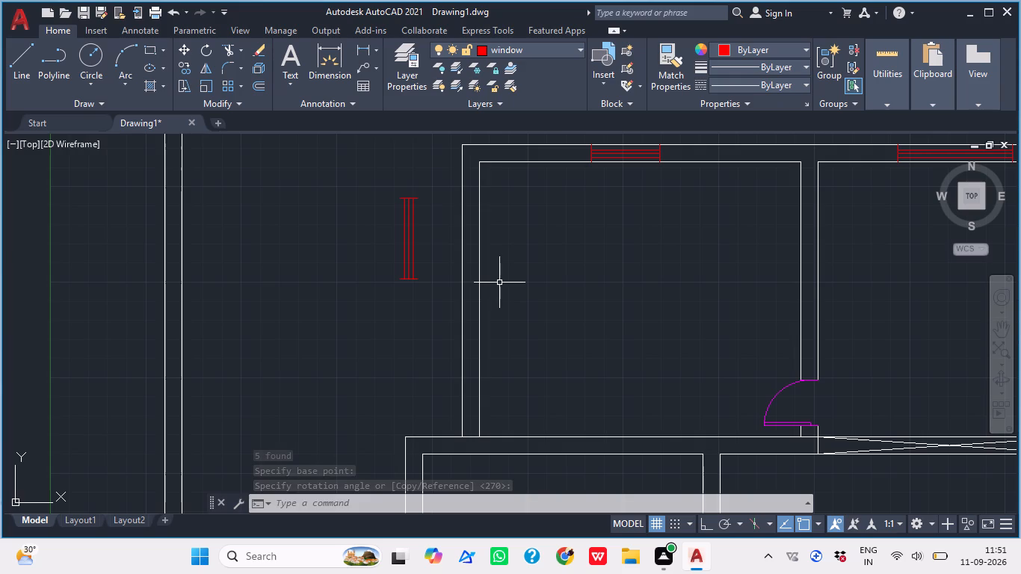
Move the upright window copy by its lower east endpoint onto the inner face of the northwest room's west wall, about mid-wall.
left_click(366, 143)
left_click(431, 342)
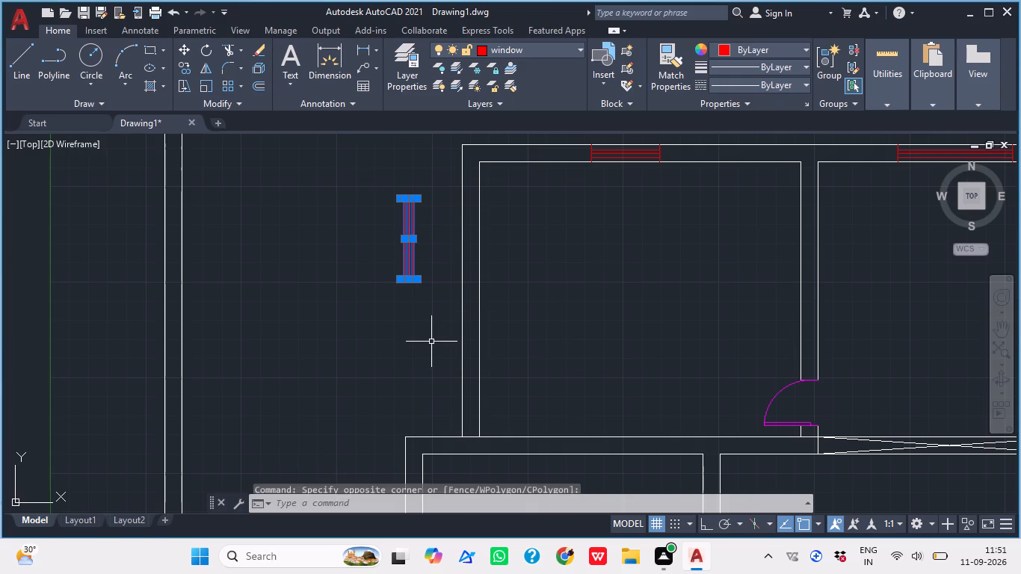
type("M")
key("space")
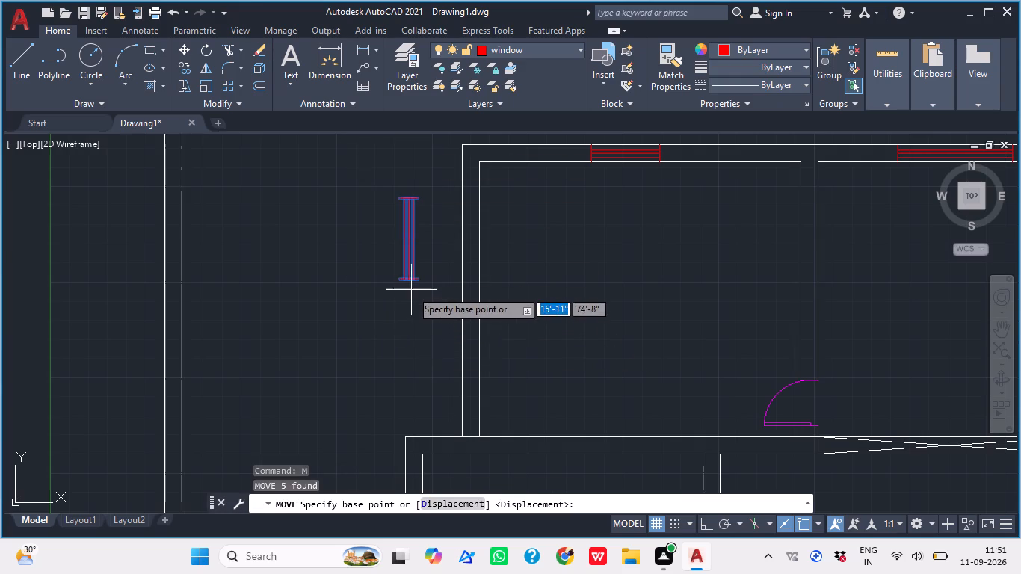
scroll(411, 284, "up", 7)
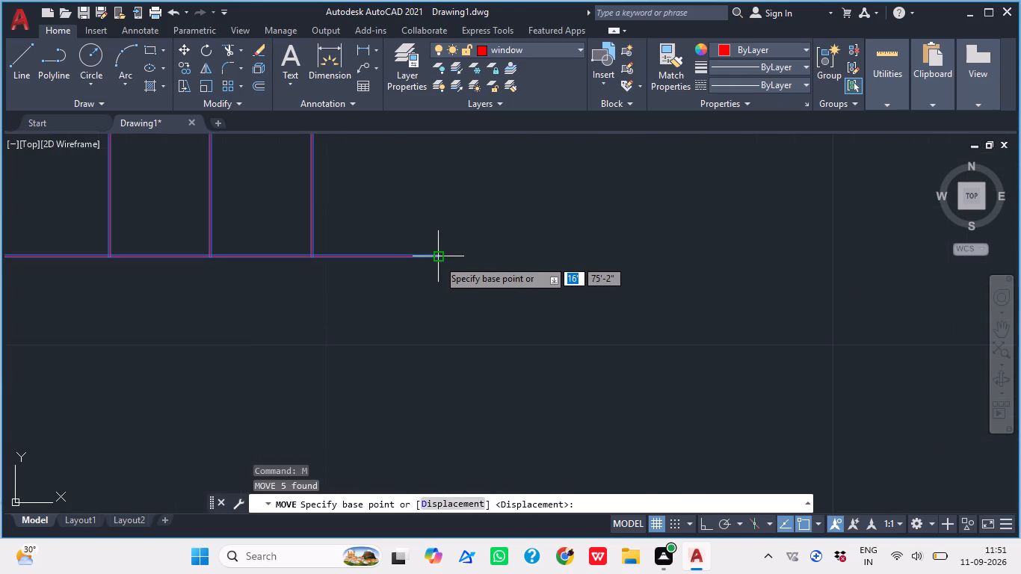
left_click(438, 259)
scroll(426, 263, "down", 9)
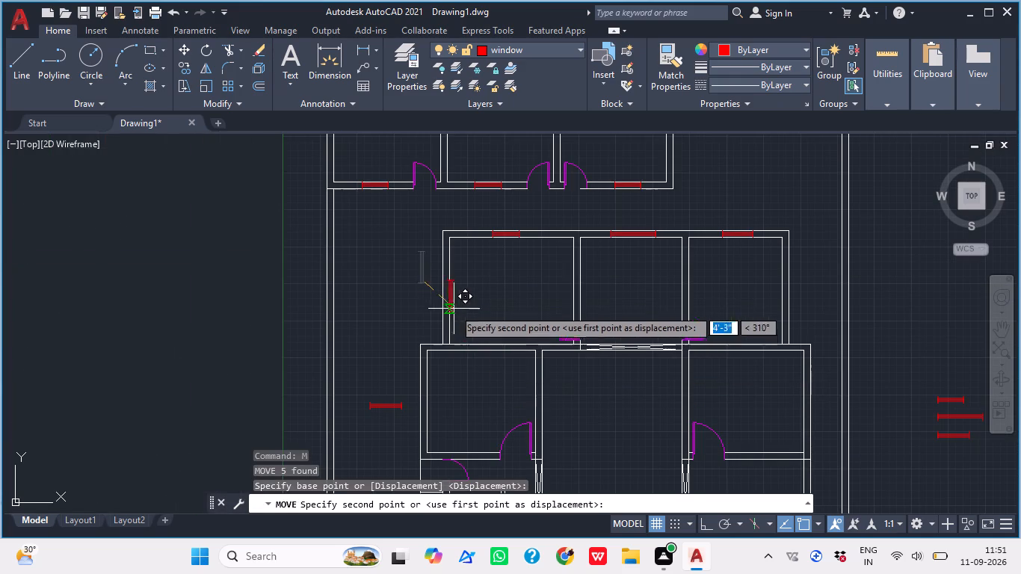
scroll(448, 302, "up", 1)
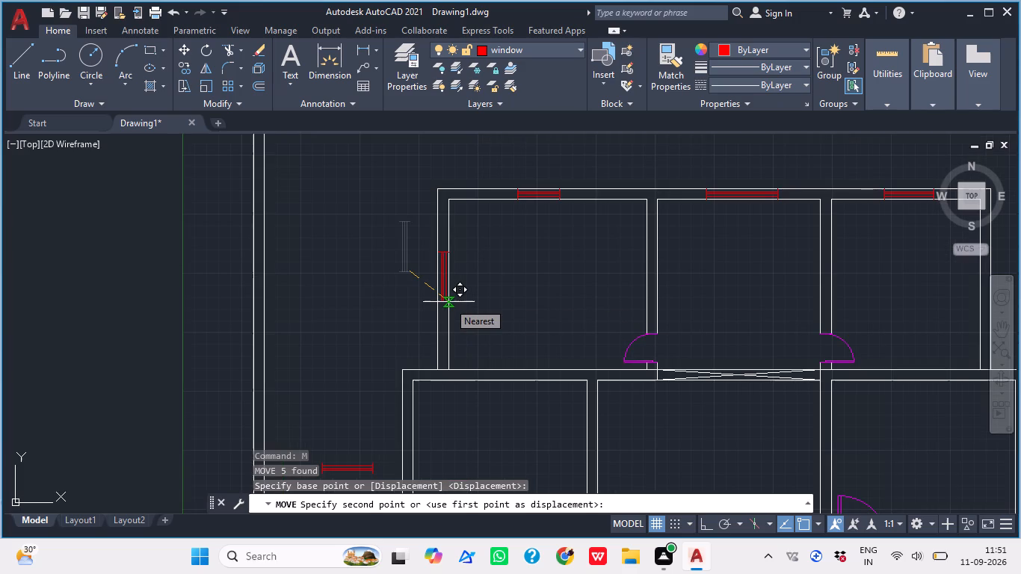
scroll(445, 302, "up", 5)
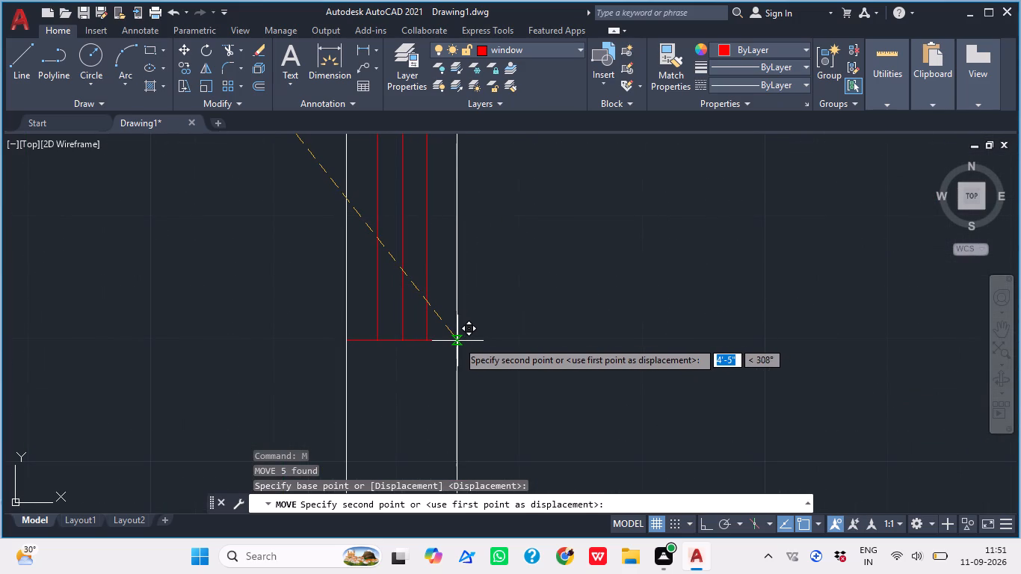
scroll(456, 339, "down", 4)
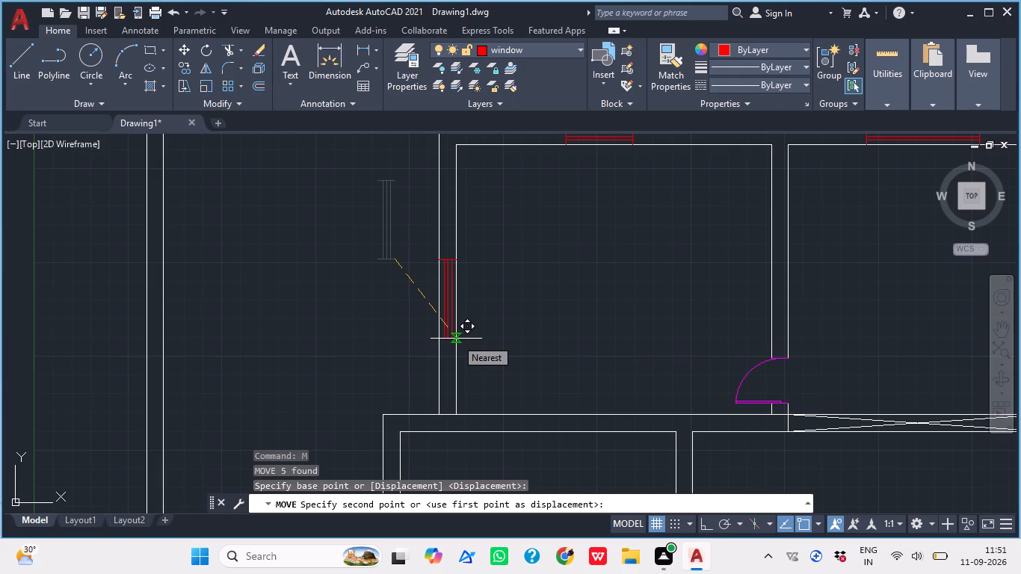
left_click(456, 339)
scroll(543, 288, "down", 2)
Delete the remaining loose horizontal window copy outside the west wall of the room below the northwest room.
middle_click_drag(558, 297, 367, 259)
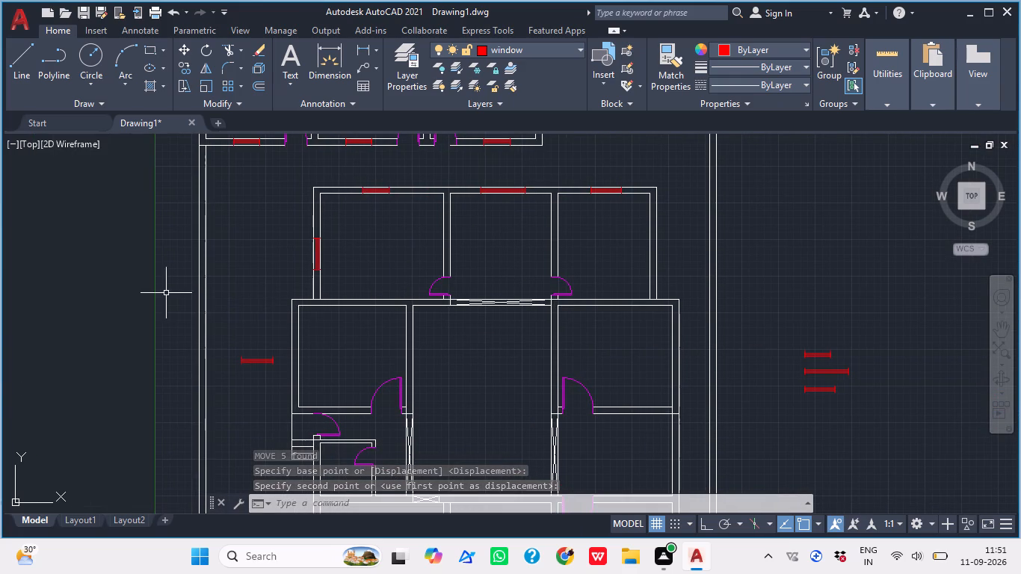
left_click(230, 348)
left_click(283, 383)
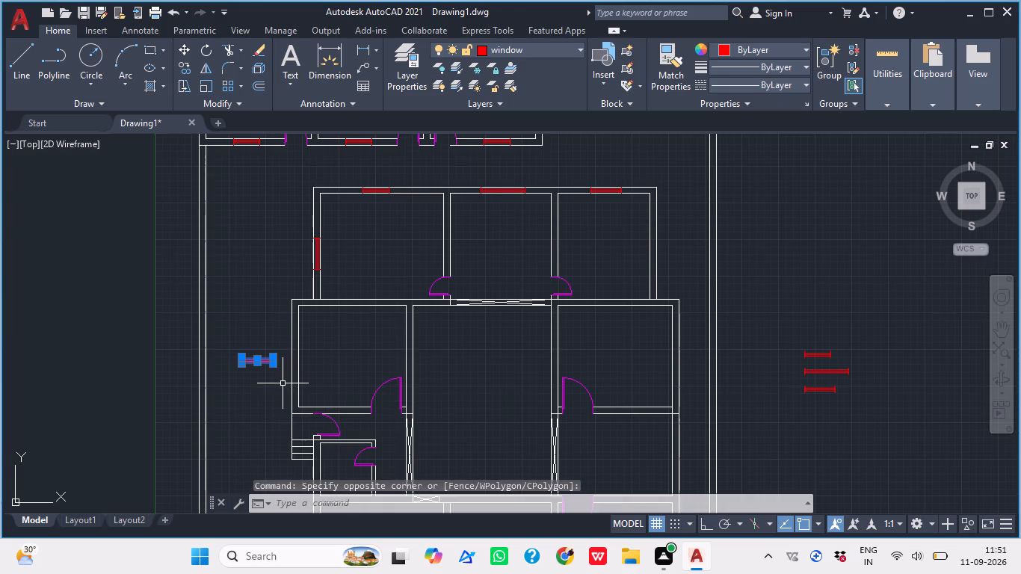
key("Delete")
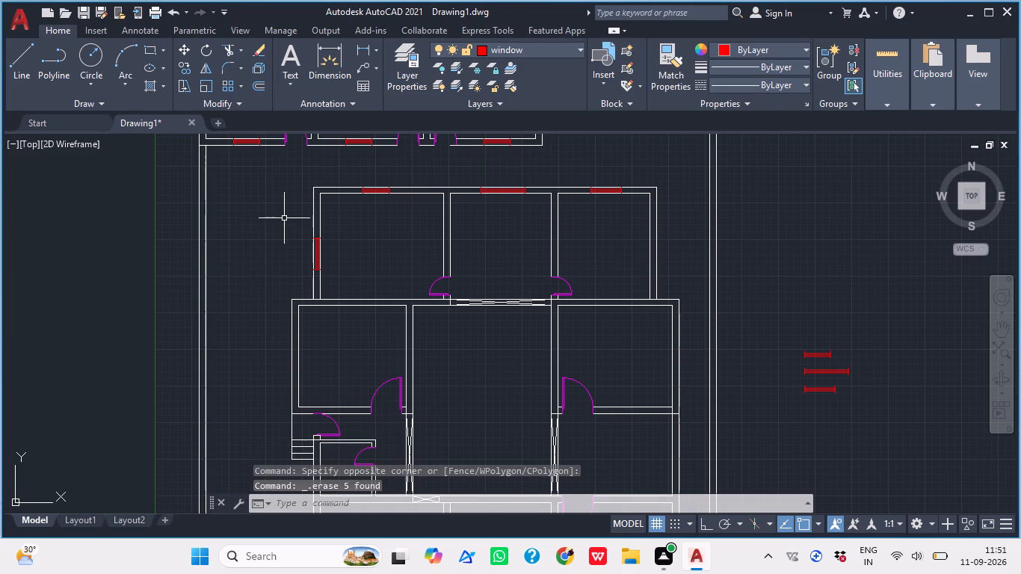
Copy the northwest room's west-wall window by its lower east endpoint into the west wall of the room directly south, and end copying.
left_click(285, 218)
left_click(345, 286)
type("CO")
key("space")
scroll(323, 281, "up", 6)
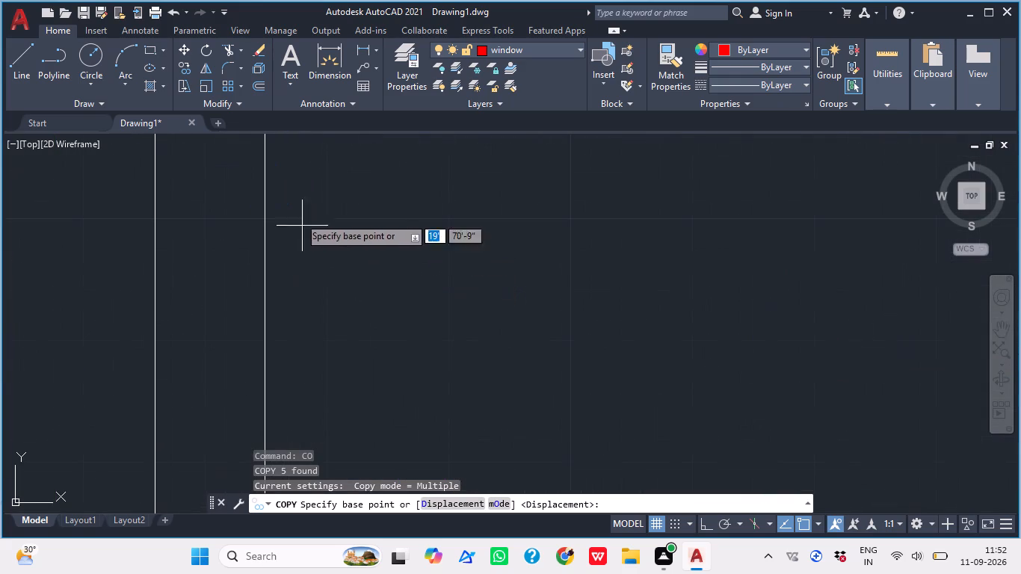
middle_click_drag(272, 194, 286, 329)
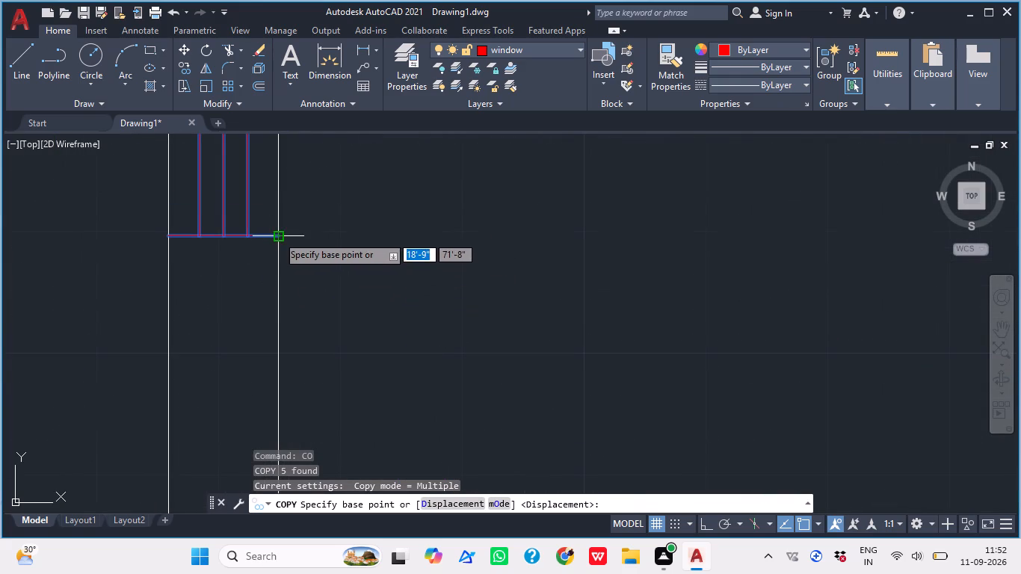
left_click(277, 235)
scroll(319, 213, "down", 4)
scroll(249, 392, "down", 1)
middle_click_drag(253, 363, 246, 274)
scroll(254, 318, "up", 1)
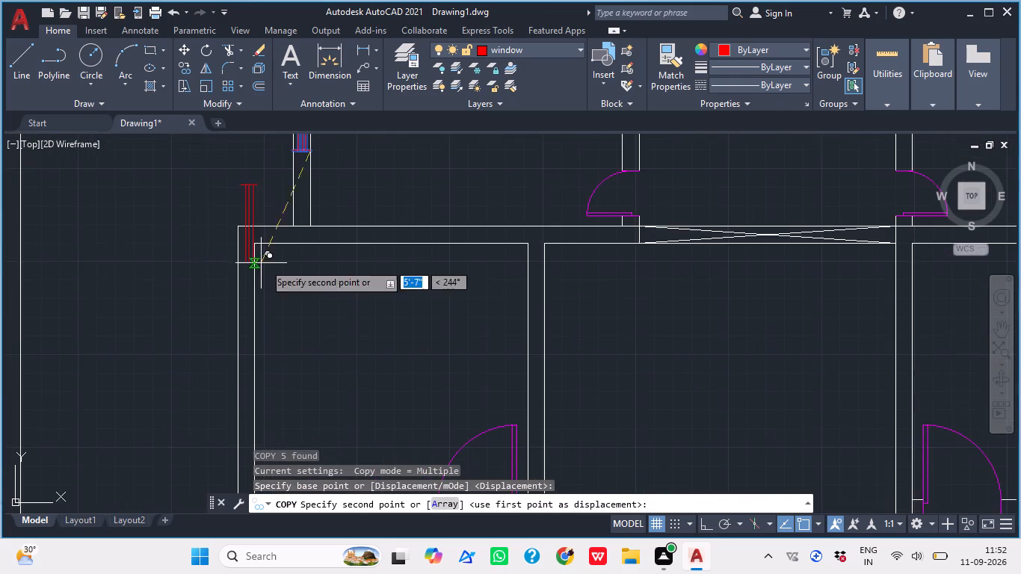
scroll(286, 308, "down", 2)
scroll(271, 346, "up", 2)
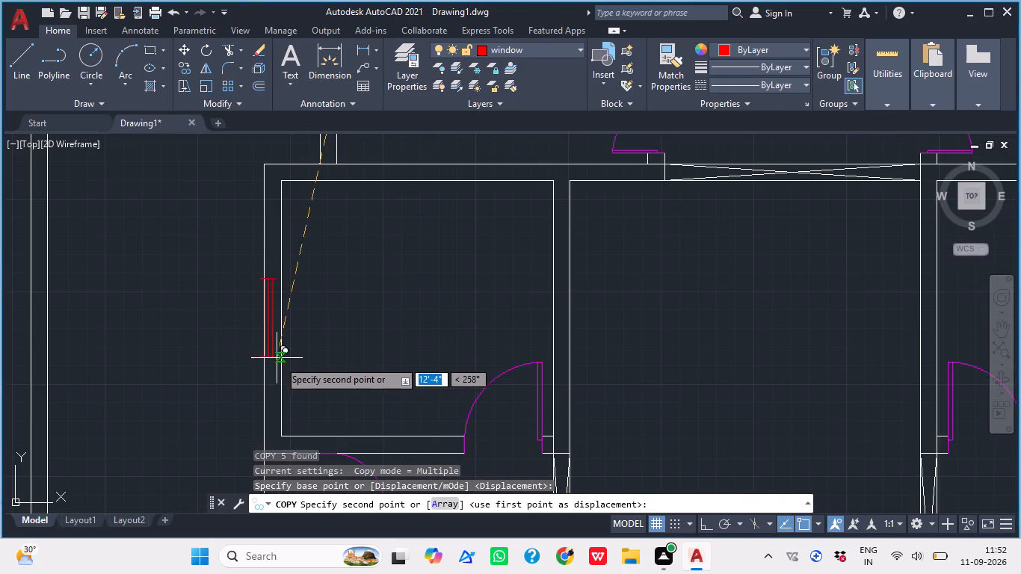
scroll(283, 368, "up", 4)
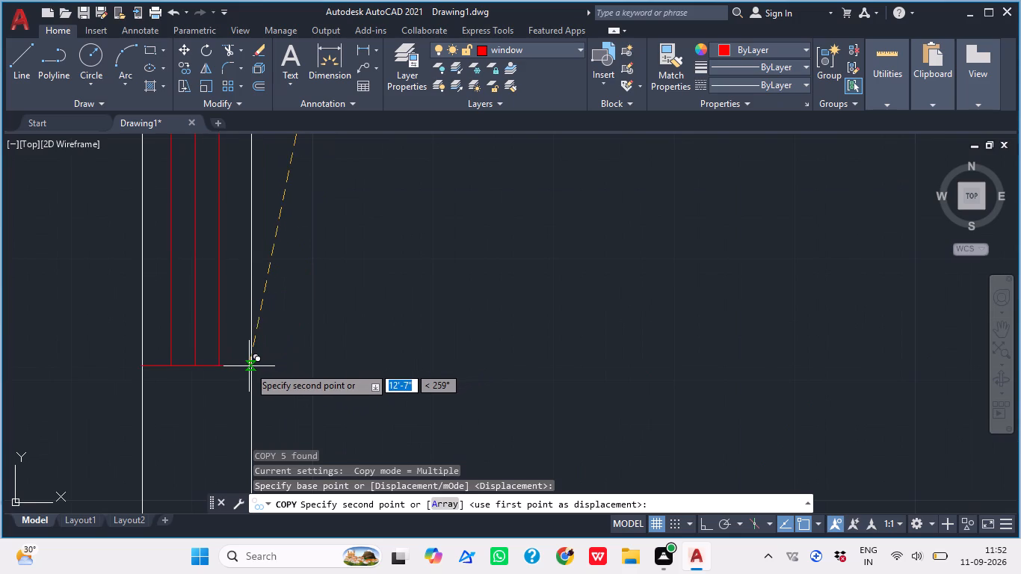
scroll(259, 345, "down", 3)
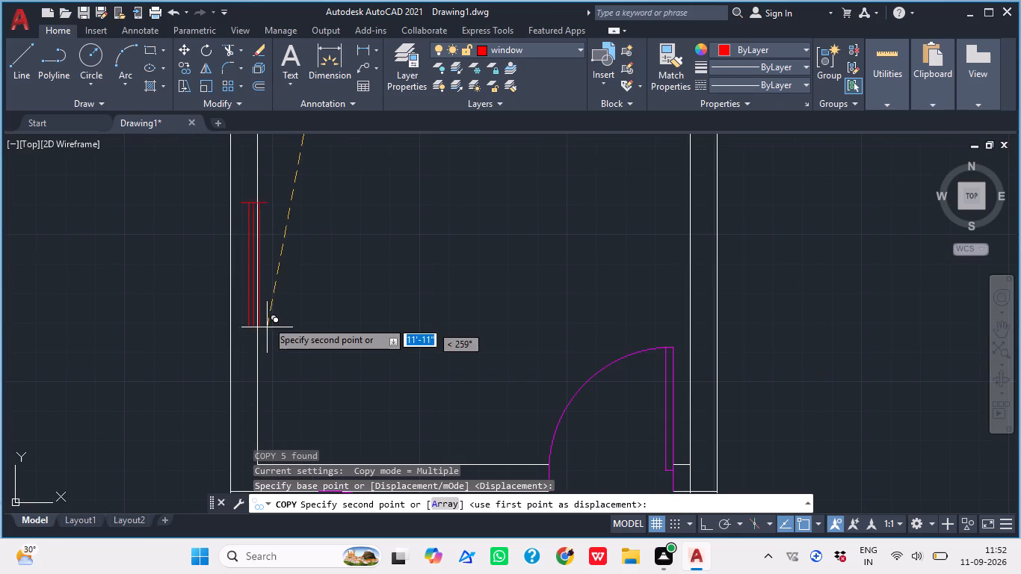
scroll(258, 312, "up", 2)
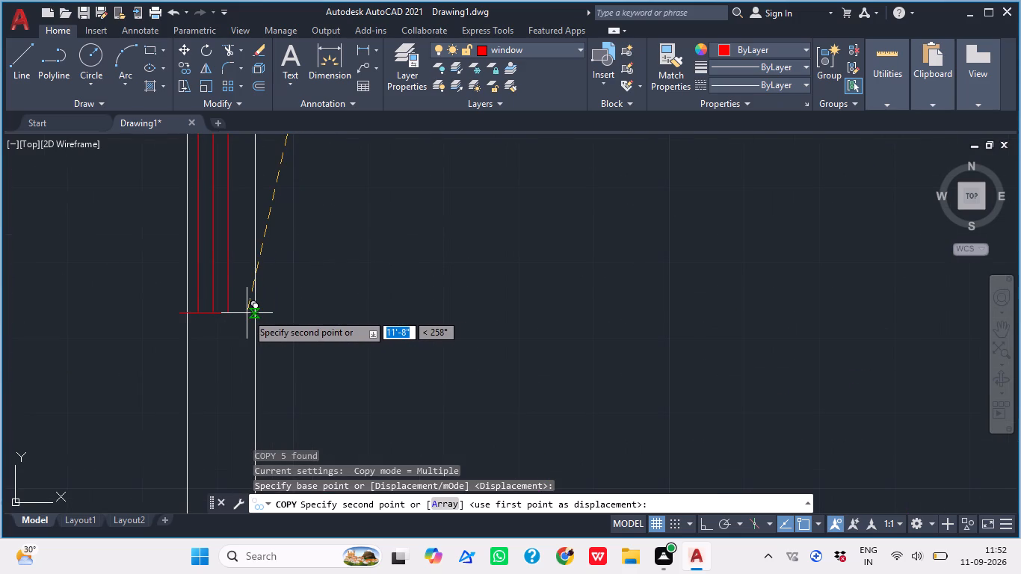
scroll(254, 315, "up", 3)
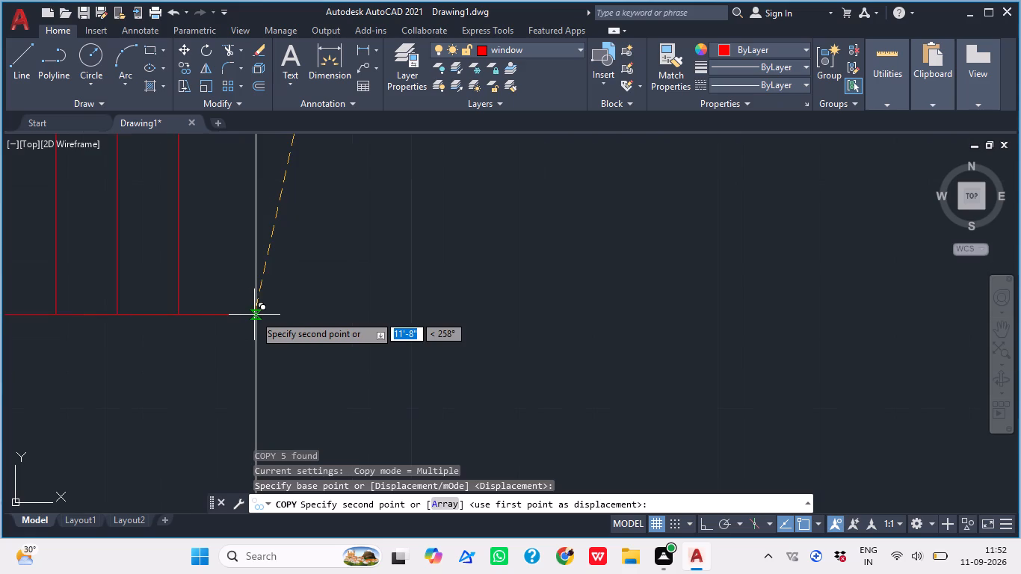
scroll(265, 321, "down", 2)
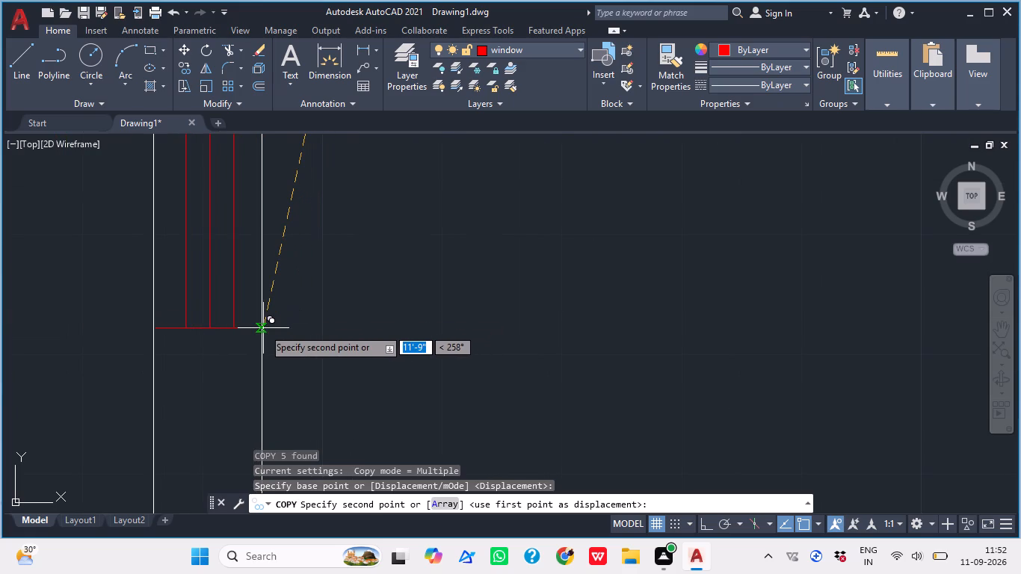
left_click(263, 328)
scroll(277, 338, "down", 4)
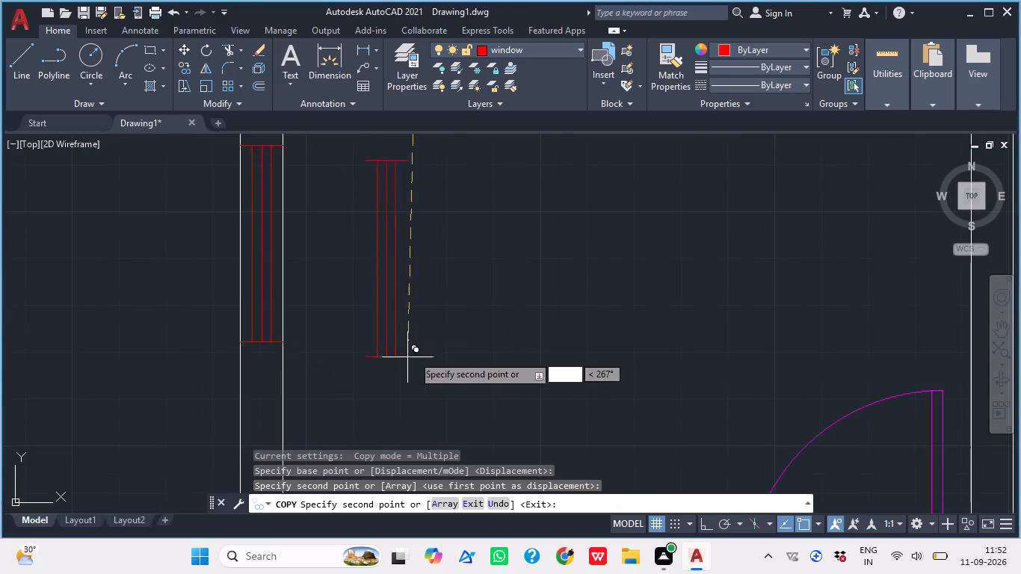
key("Escape")
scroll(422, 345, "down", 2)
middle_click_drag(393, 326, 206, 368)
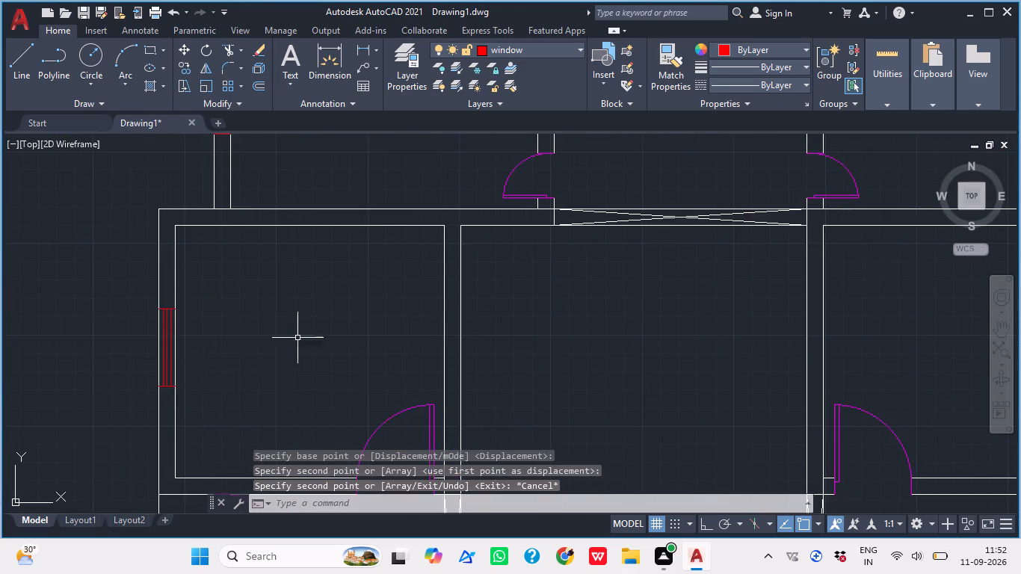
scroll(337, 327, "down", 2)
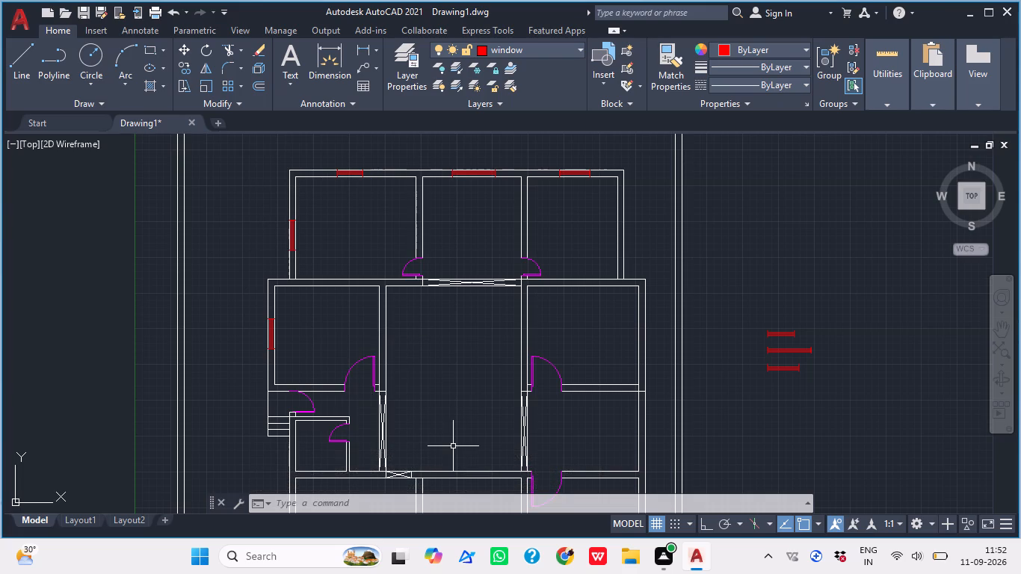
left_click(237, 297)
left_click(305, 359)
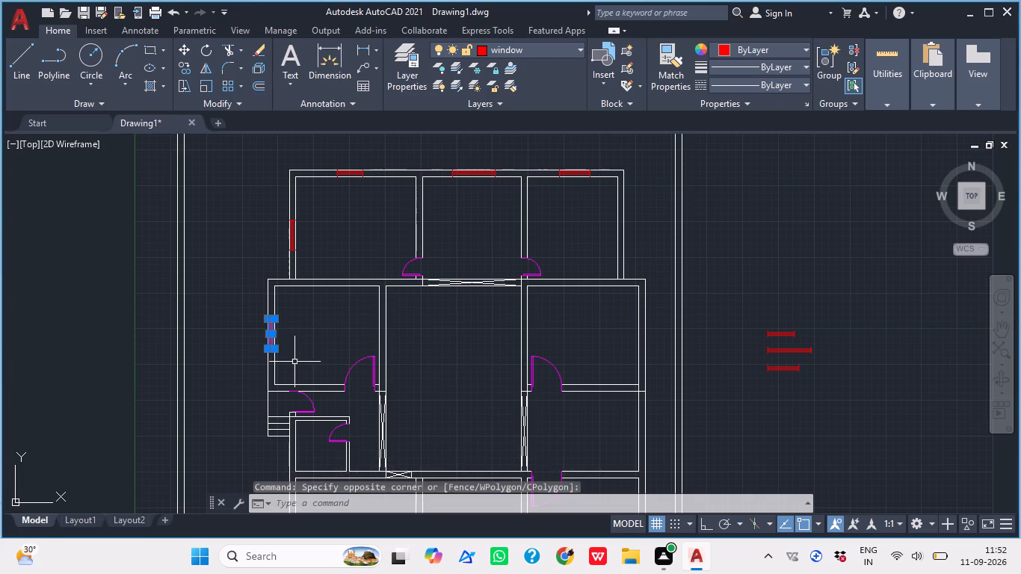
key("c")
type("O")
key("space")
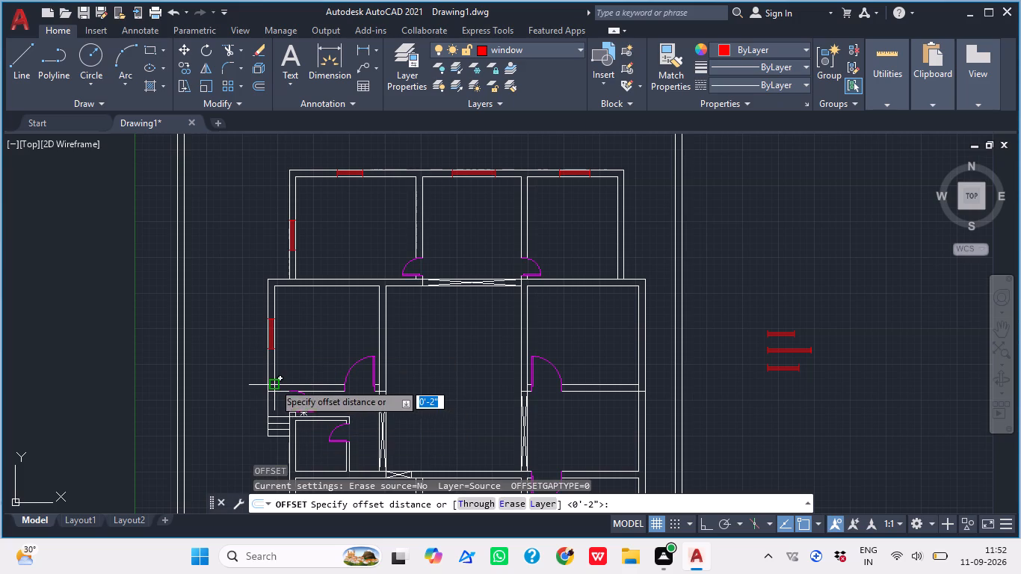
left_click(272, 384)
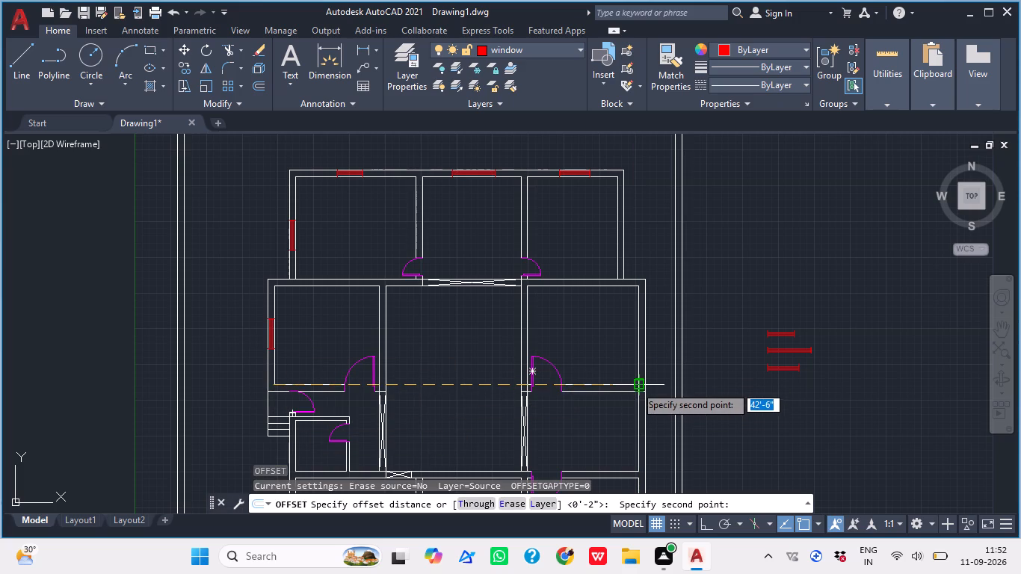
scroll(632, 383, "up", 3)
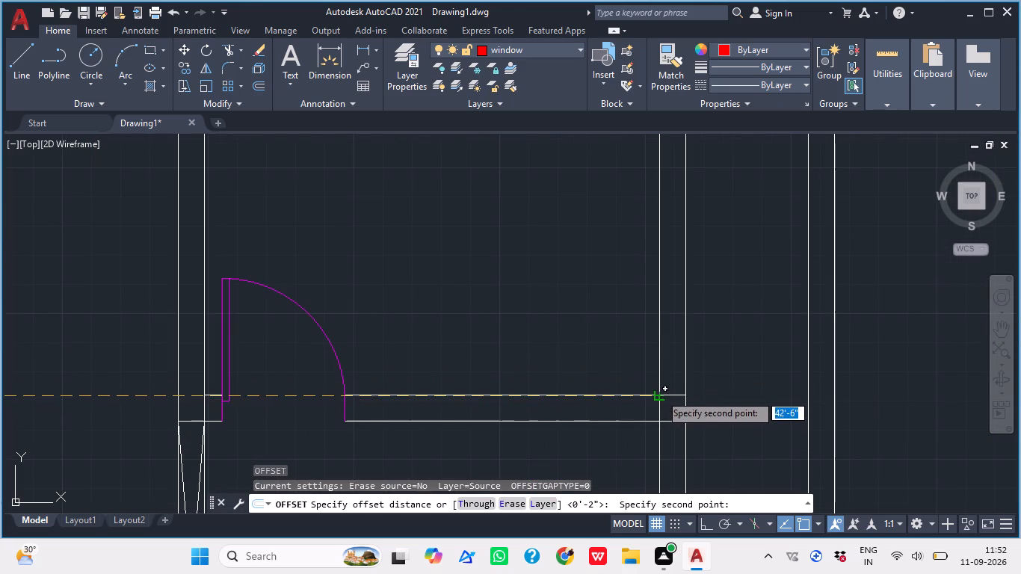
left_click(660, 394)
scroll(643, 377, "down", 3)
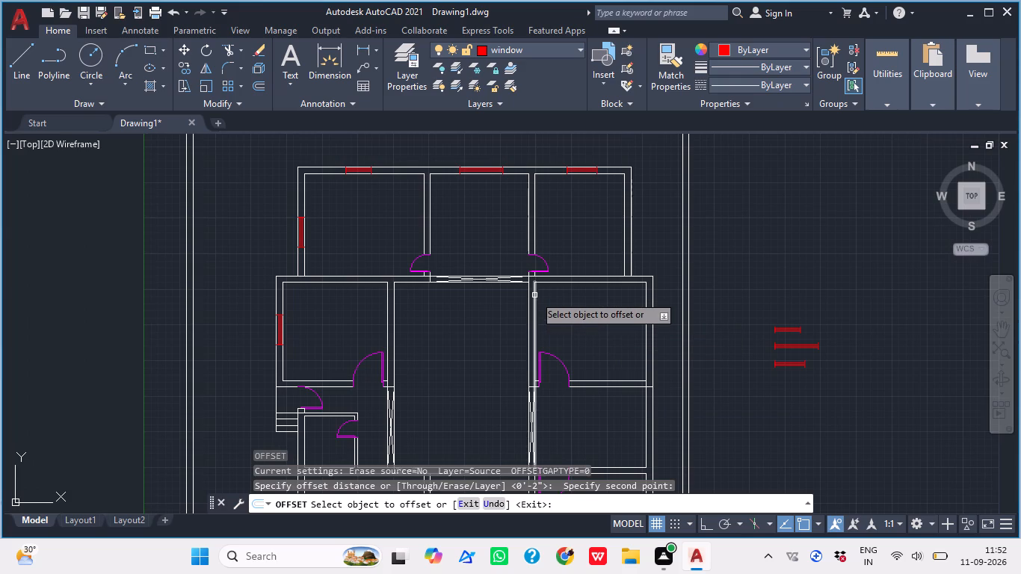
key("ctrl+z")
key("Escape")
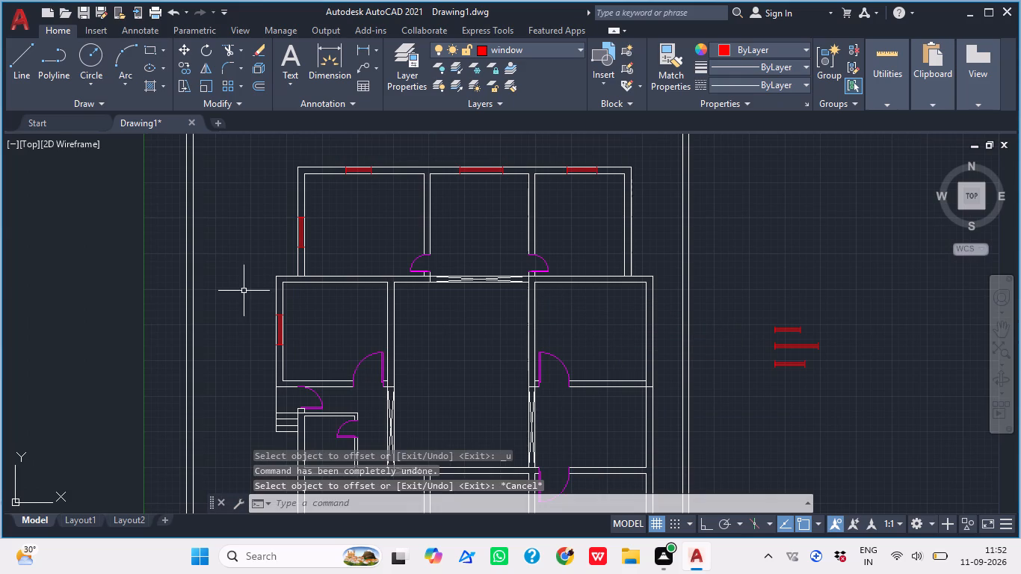
Copy the southern west-wall window, using its room's inner southwest corner as base point, to the inner southeast corner of the opposite east room.
left_click(244, 291)
left_click(297, 357)
key("c")
key("o")
key("space")
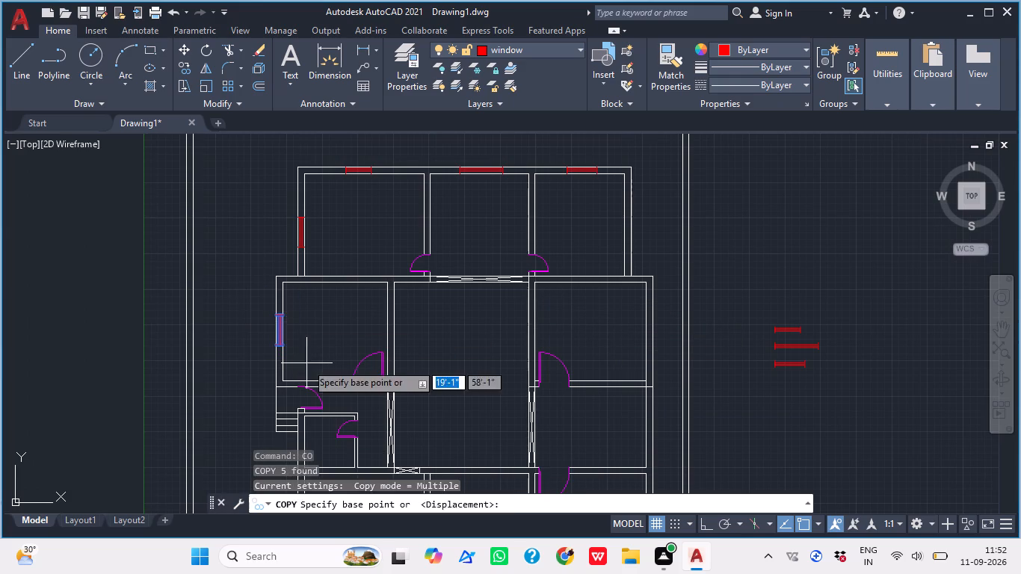
scroll(274, 377, "up", 3)
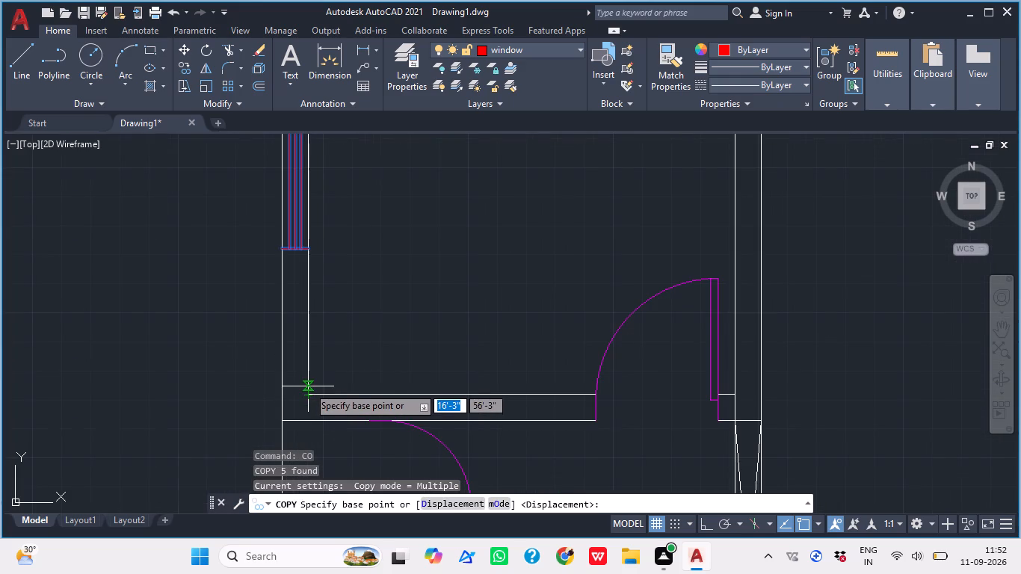
left_click(307, 394)
scroll(298, 371, "down", 3)
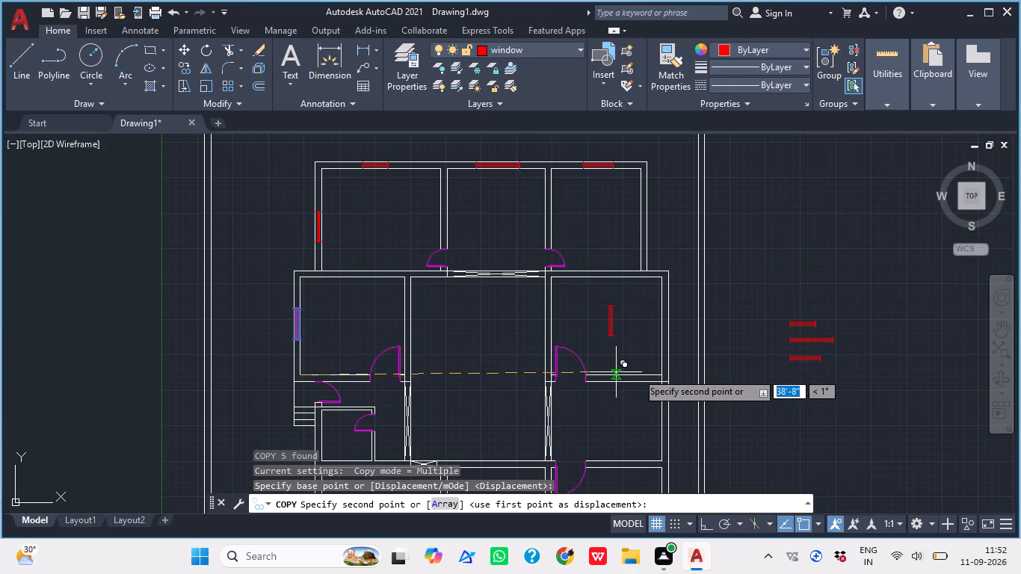
scroll(656, 390, "up", 3)
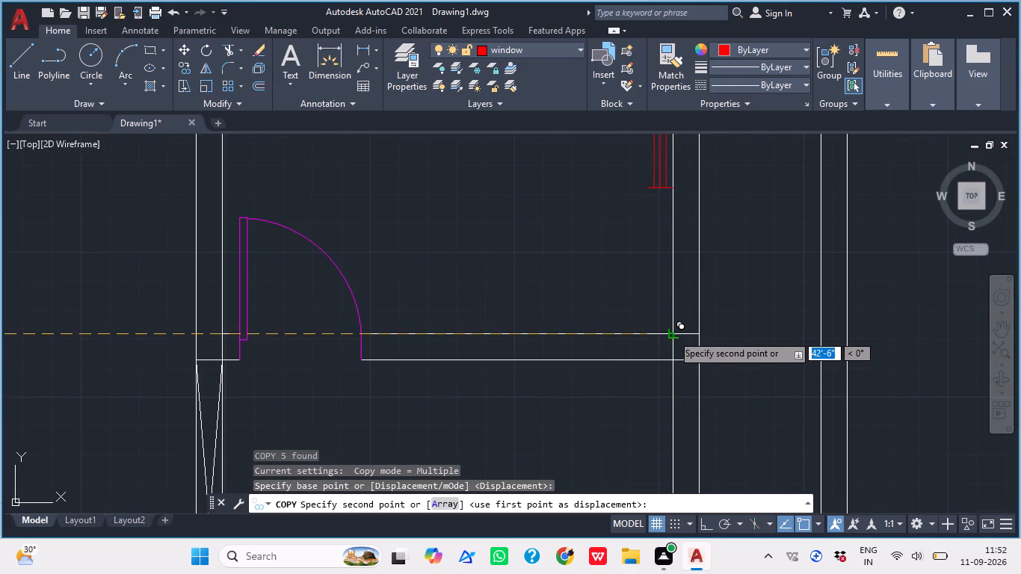
left_click(675, 337)
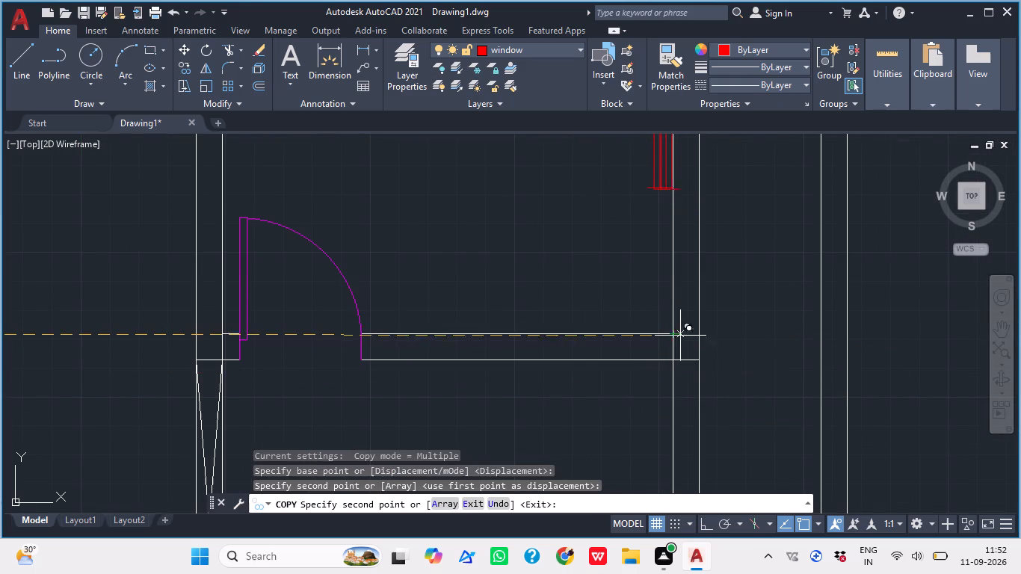
Place another copy of that window at the outer face of the east room's east wall, level with the inner corner, and end copying.
left_click(700, 336)
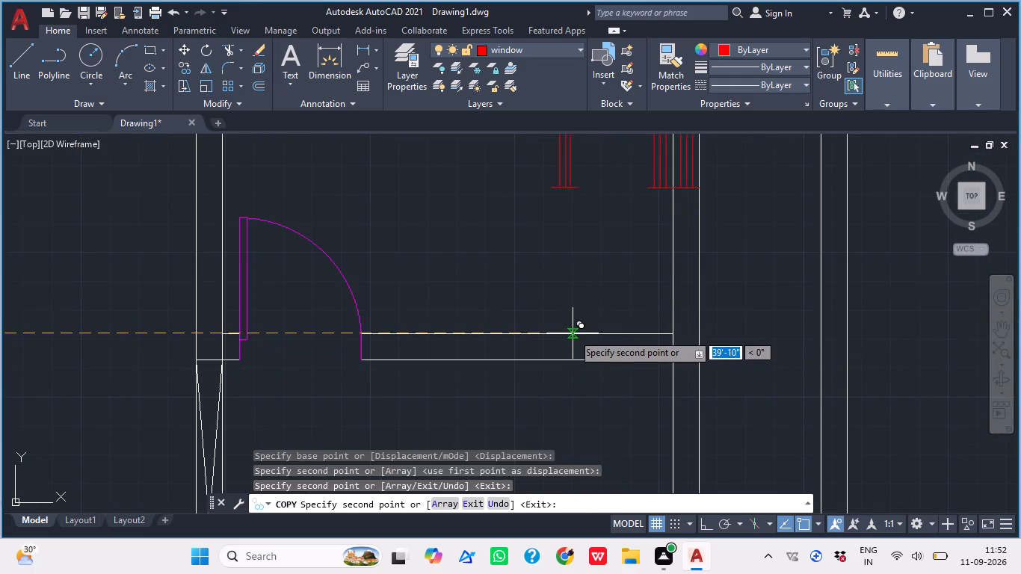
key("Escape")
scroll(632, 223, "down", 1)
middle_click_drag(629, 223, 617, 342)
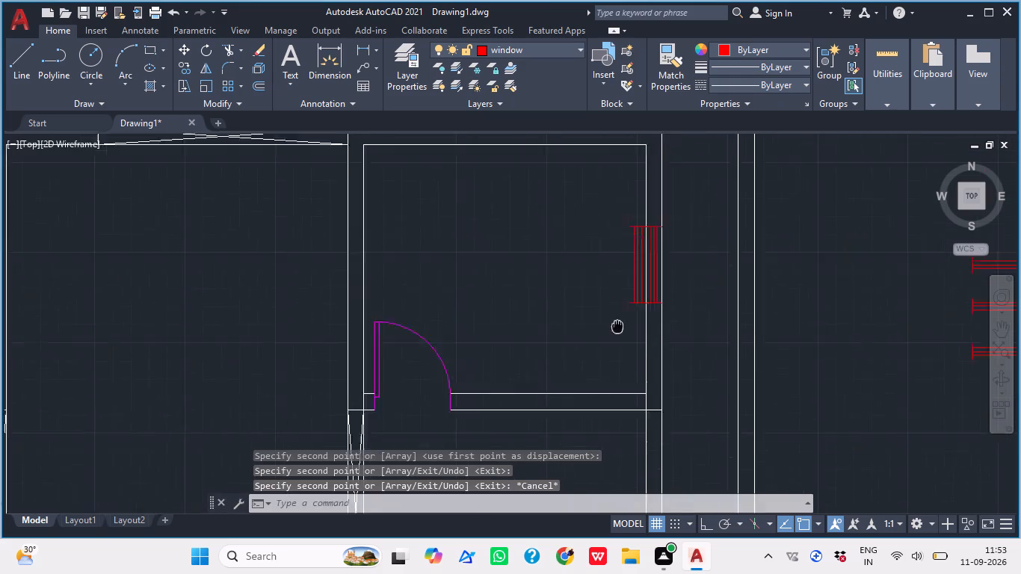
Delete the misplaced window copy overlapping the inner face of the east room's east wall, keeping the one inside the wall.
middle_click_drag(617, 342, 617, 432)
scroll(624, 437, "up", 2)
left_click(662, 397)
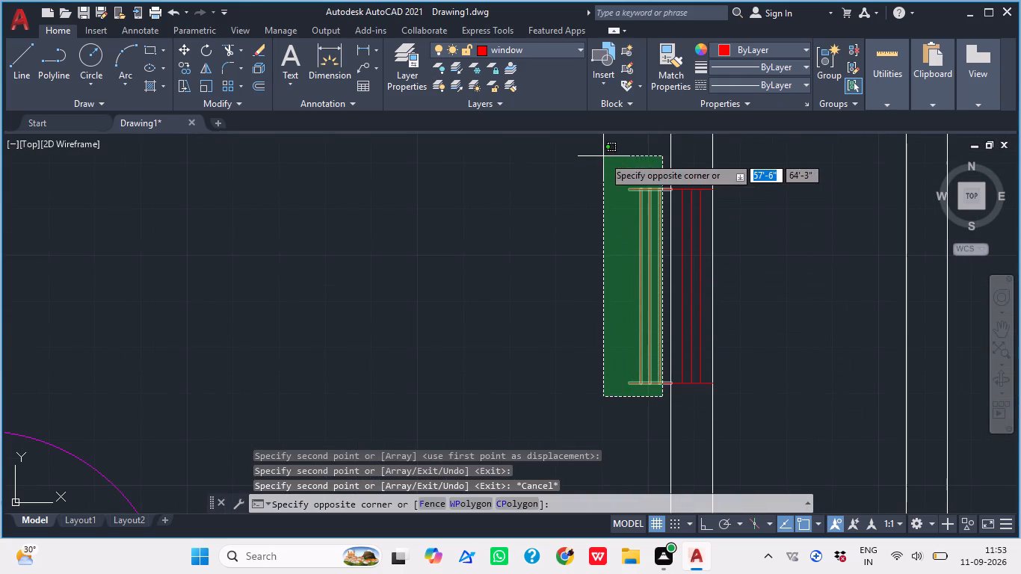
left_click(602, 156)
key("Delete")
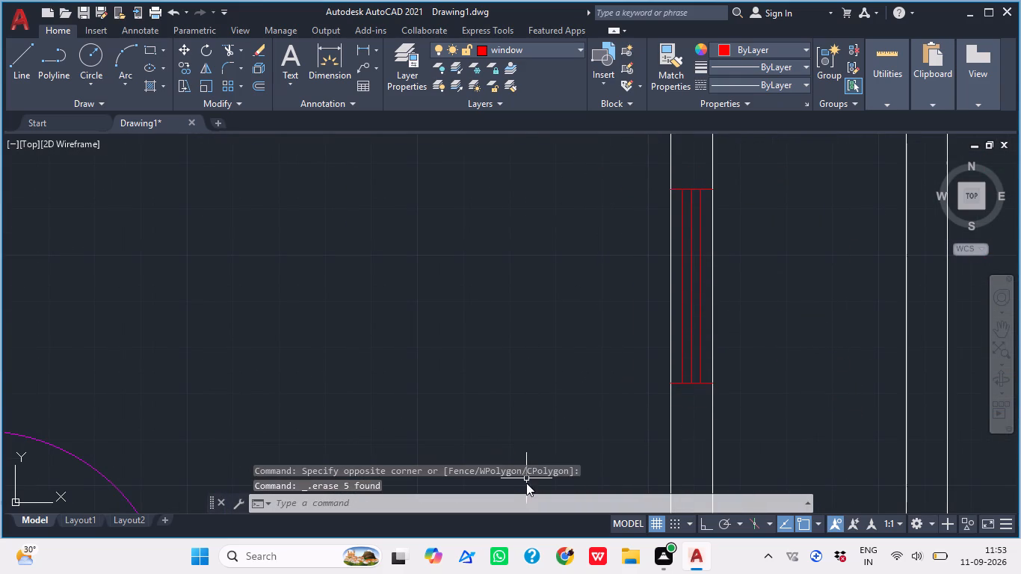
Copy the northwest room's west-wall window from the wall's inner-face junction below it to the matching outer-face junction of the northeast room's east wall.
scroll(521, 469, "down", 3)
scroll(732, 368, "down", 3)
middle_click_drag(703, 324, 507, 282)
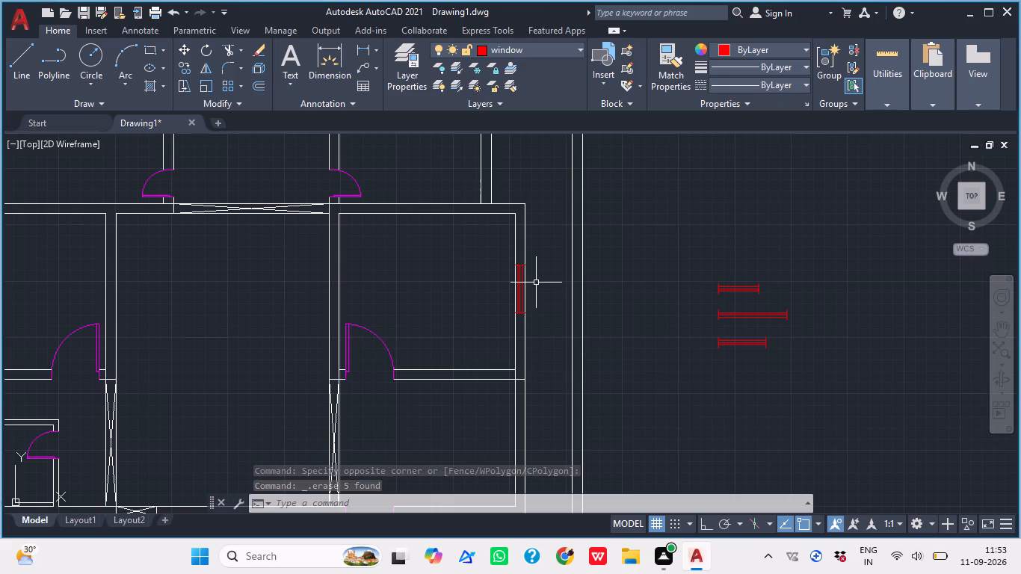
scroll(495, 271, "down", 2)
middle_click_drag(475, 255, 488, 286)
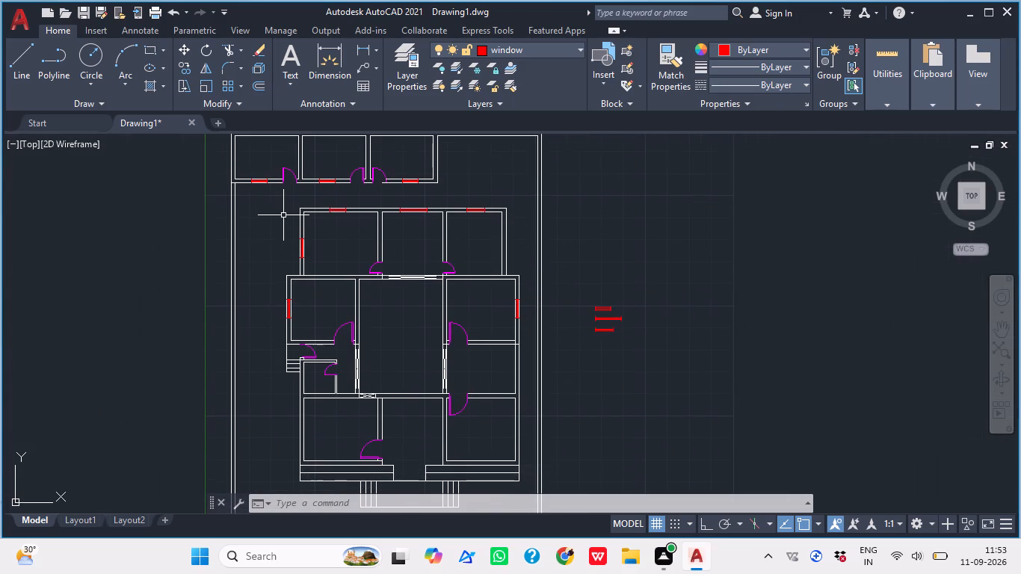
double_click(285, 222)
left_click(312, 271)
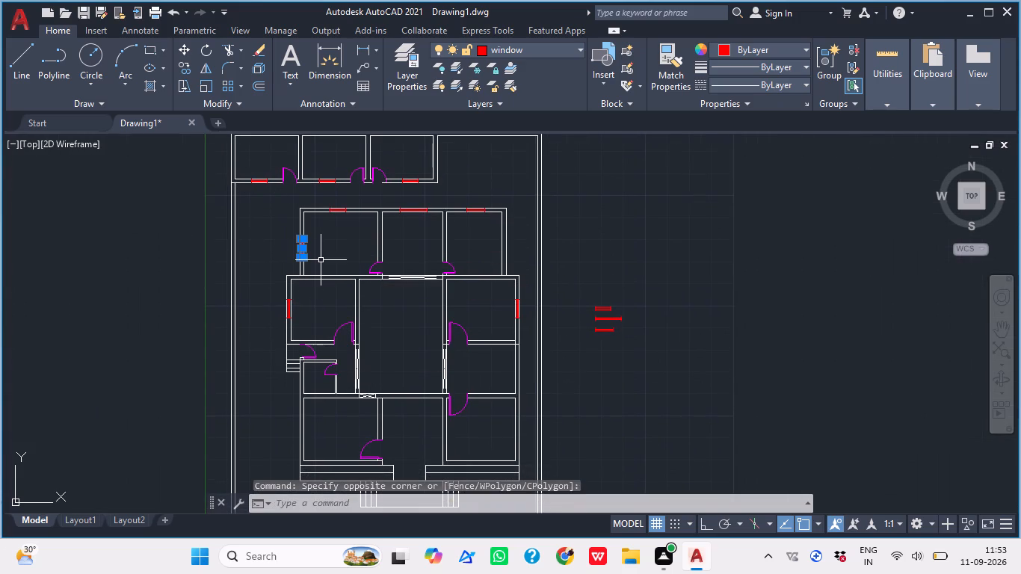
key("c")
key("o")
scroll(292, 252, "up", 3)
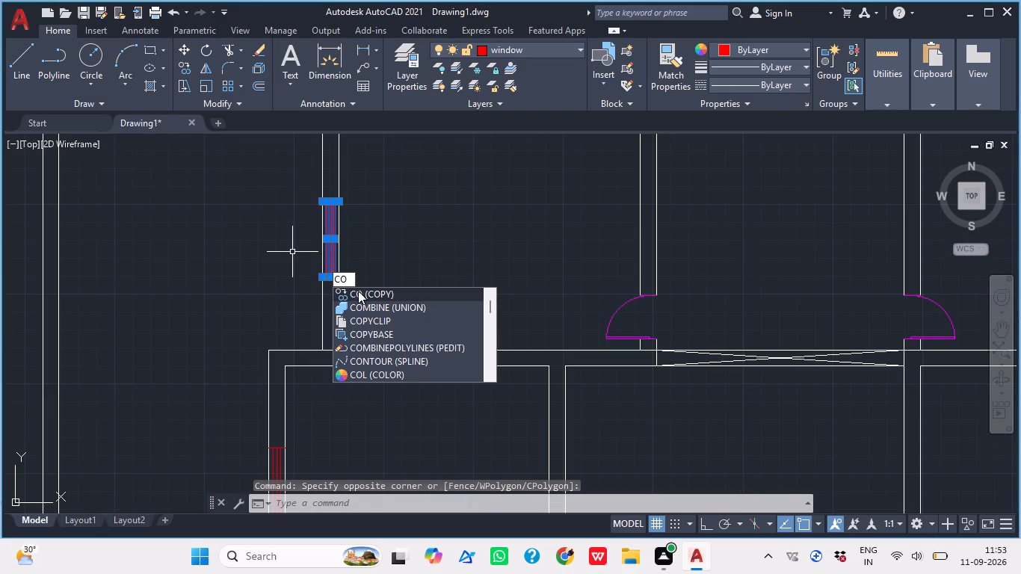
left_click(362, 291)
left_click(342, 348)
scroll(289, 309, "down", 2)
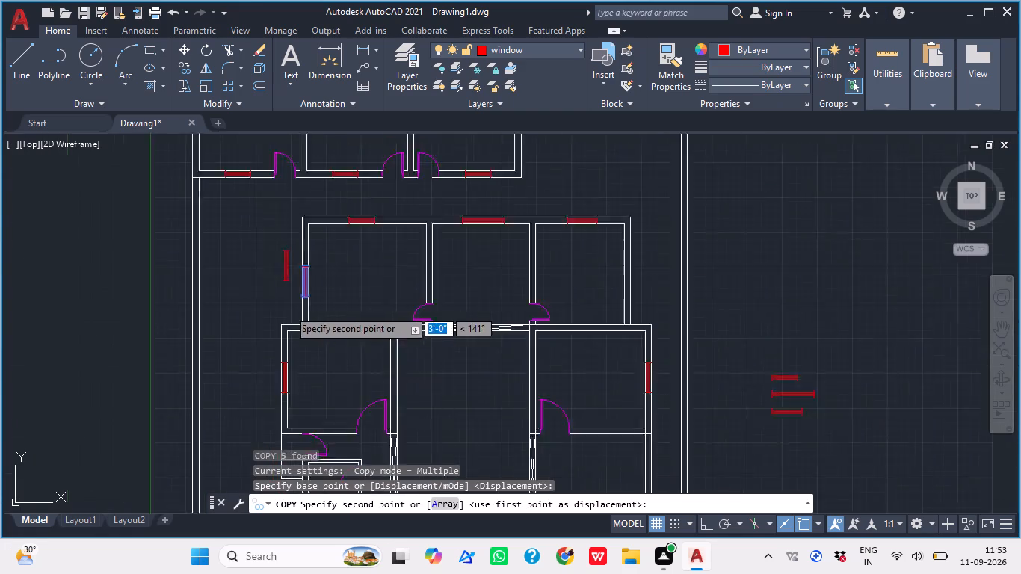
scroll(289, 309, "down", 2)
scroll(425, 300, "up", 3)
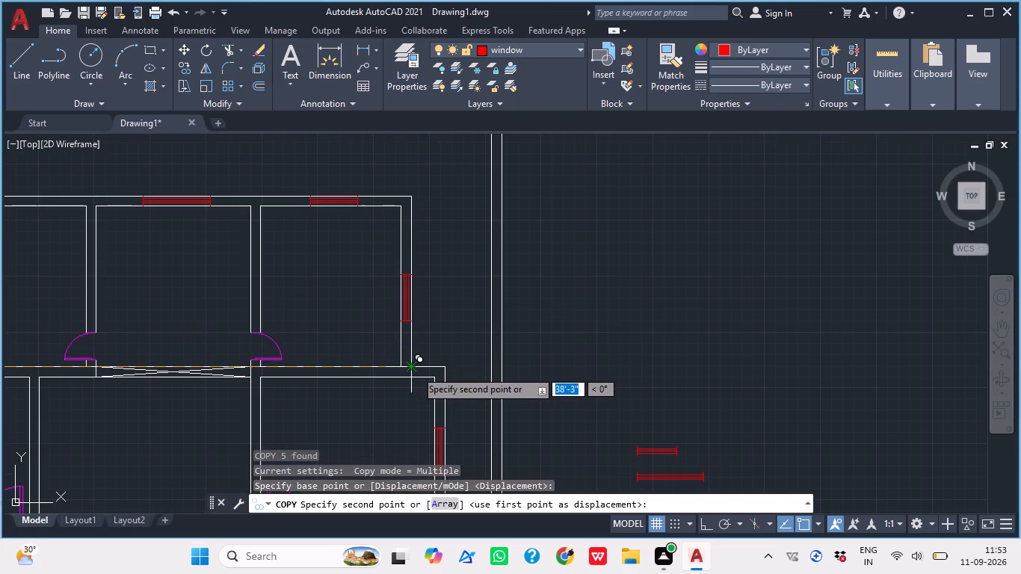
left_click(416, 370)
key("Escape")
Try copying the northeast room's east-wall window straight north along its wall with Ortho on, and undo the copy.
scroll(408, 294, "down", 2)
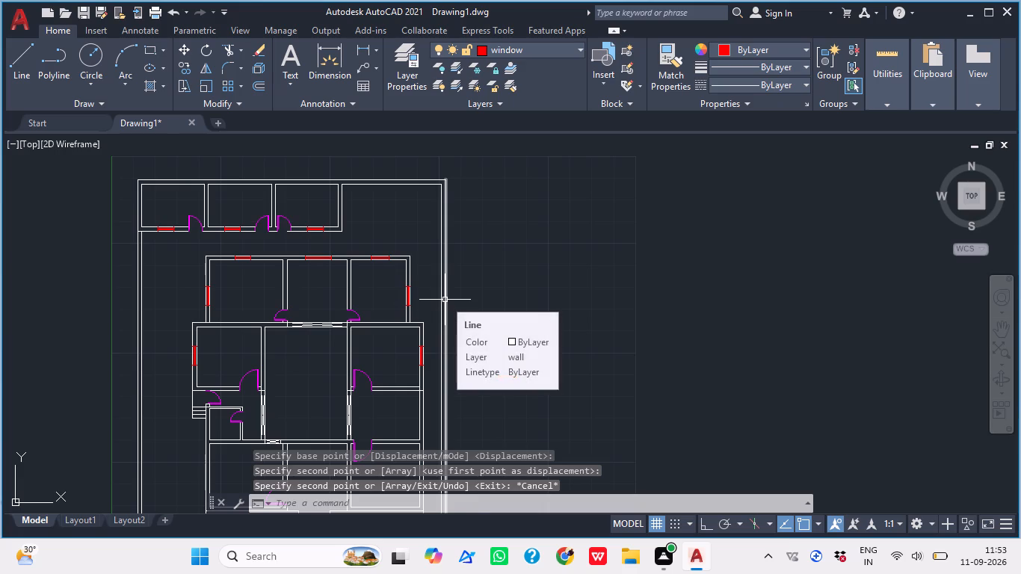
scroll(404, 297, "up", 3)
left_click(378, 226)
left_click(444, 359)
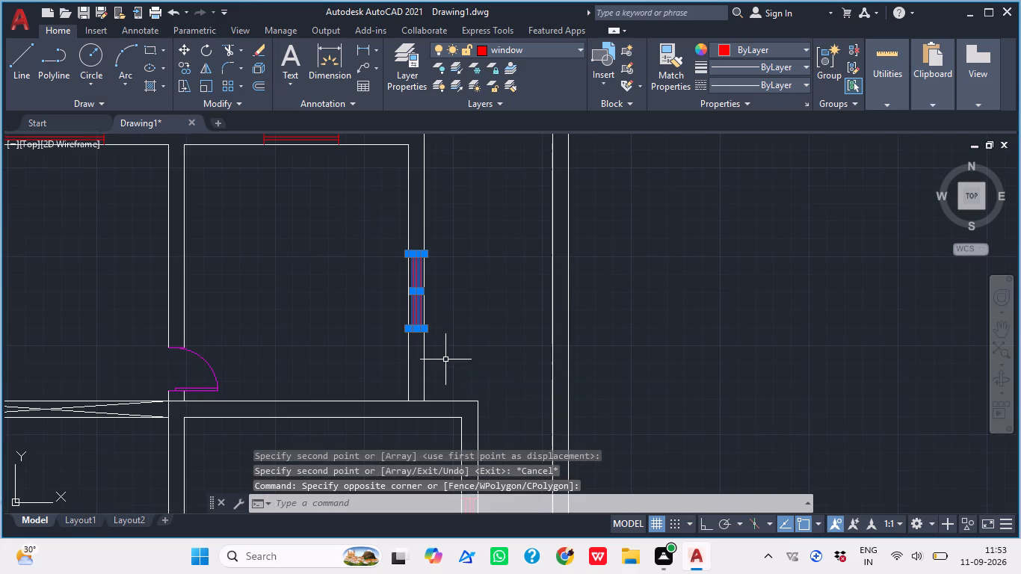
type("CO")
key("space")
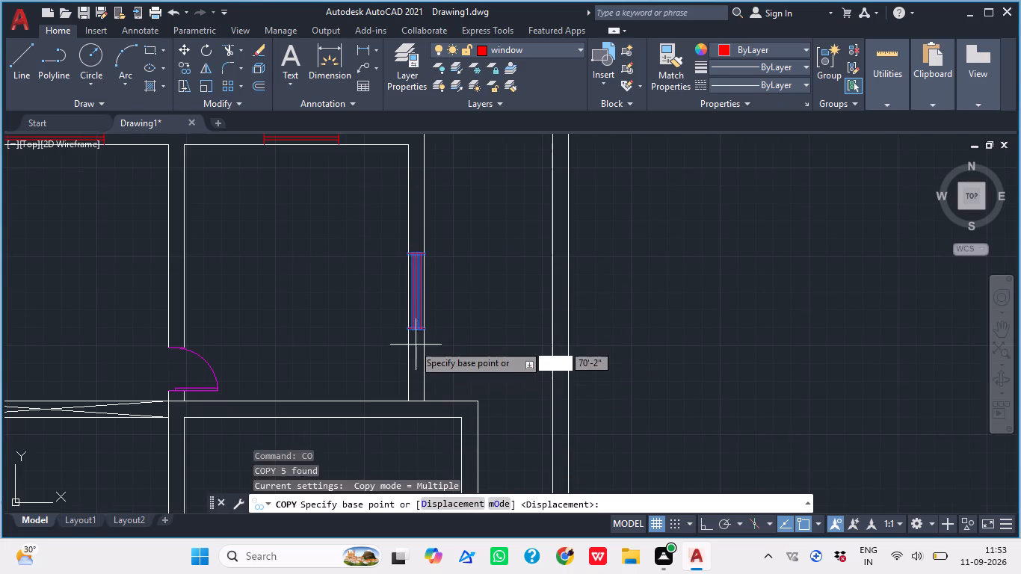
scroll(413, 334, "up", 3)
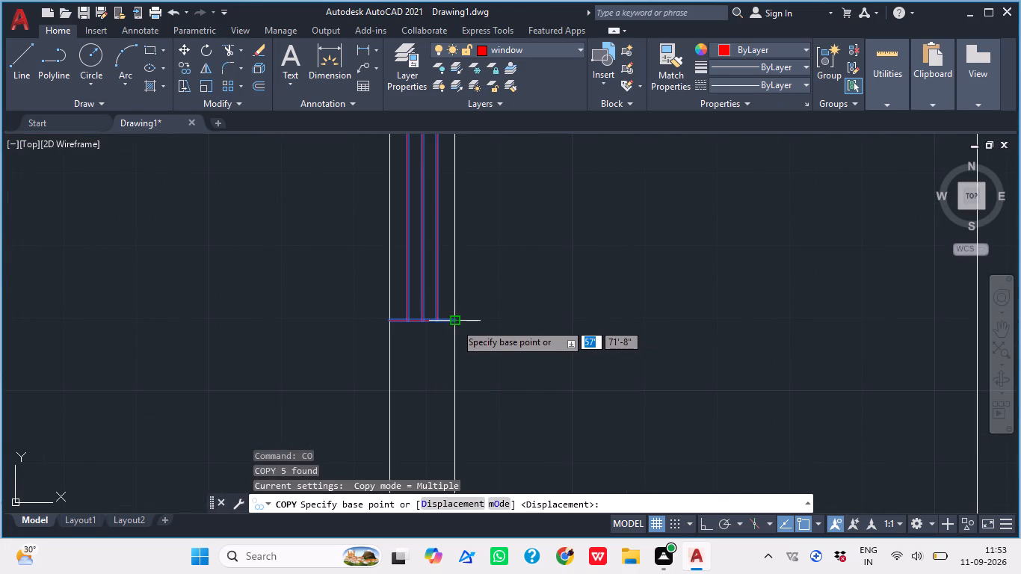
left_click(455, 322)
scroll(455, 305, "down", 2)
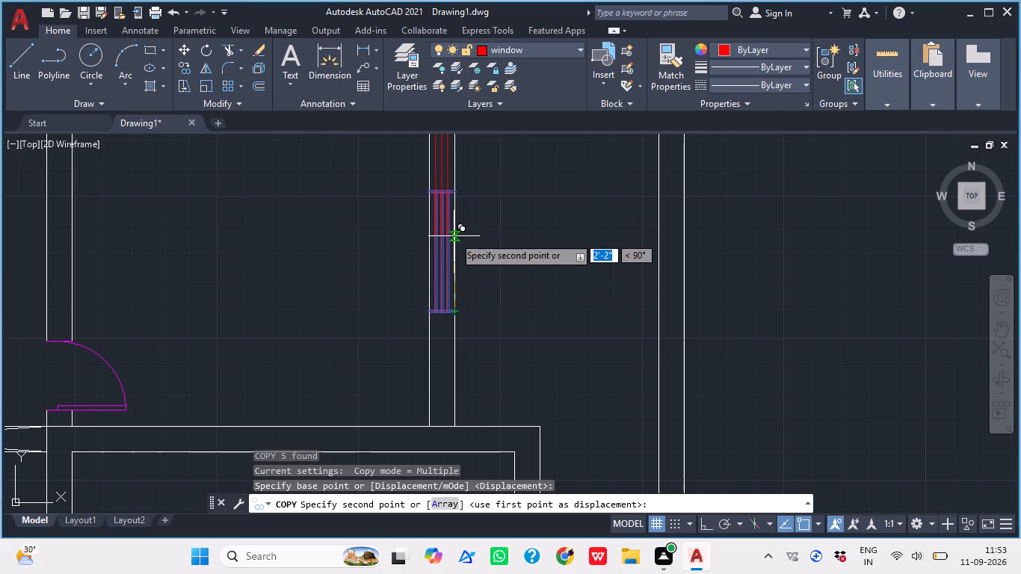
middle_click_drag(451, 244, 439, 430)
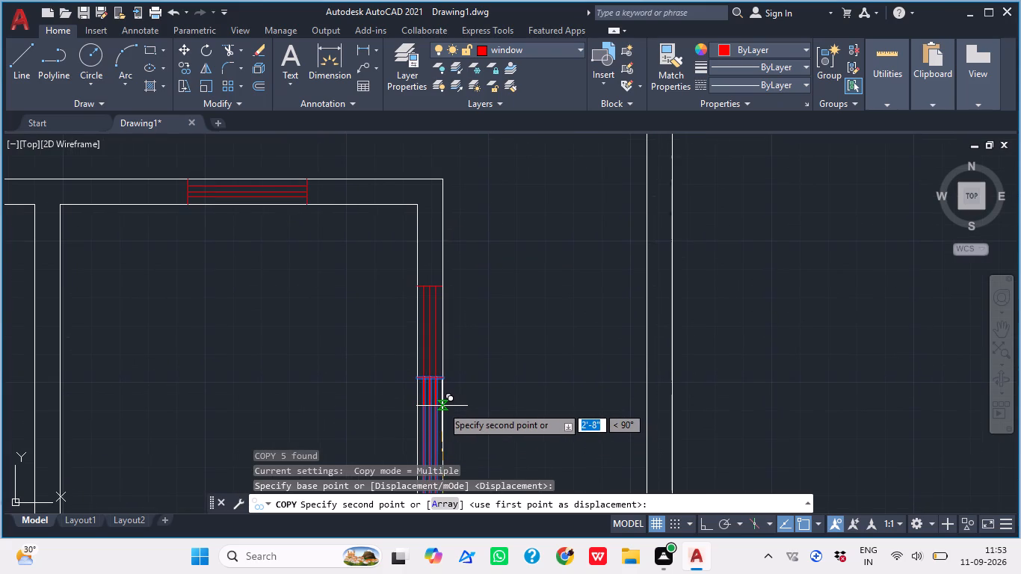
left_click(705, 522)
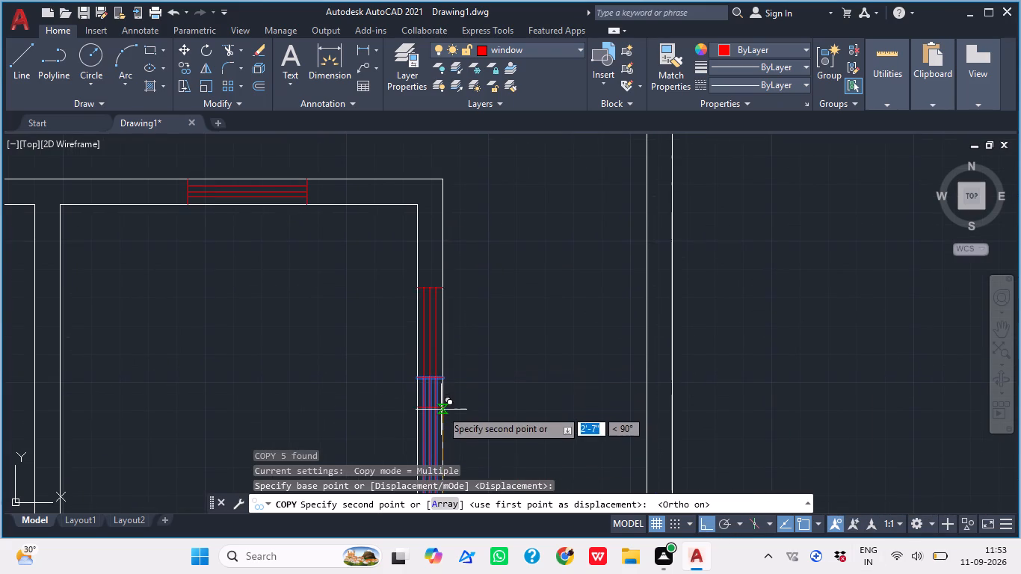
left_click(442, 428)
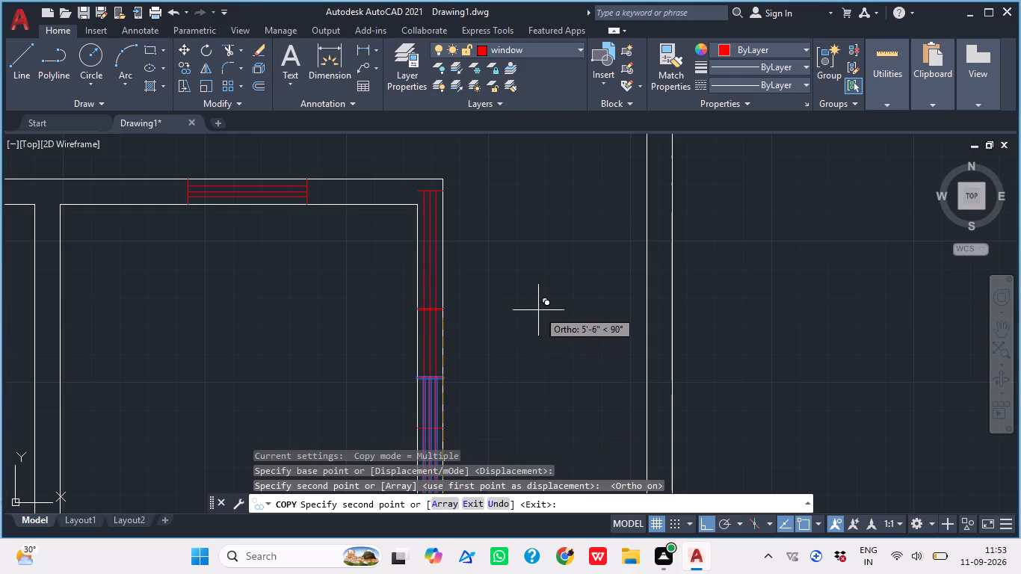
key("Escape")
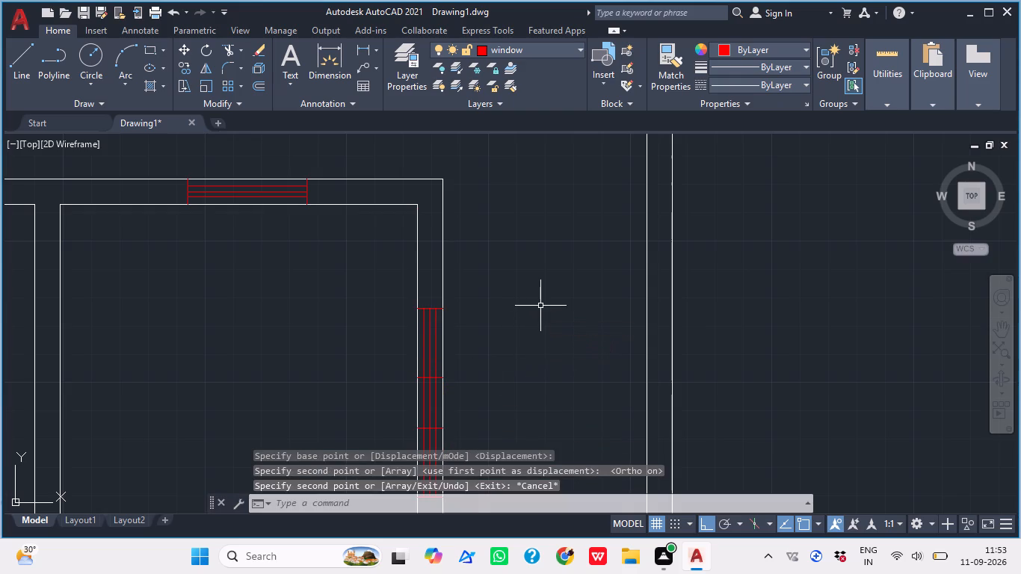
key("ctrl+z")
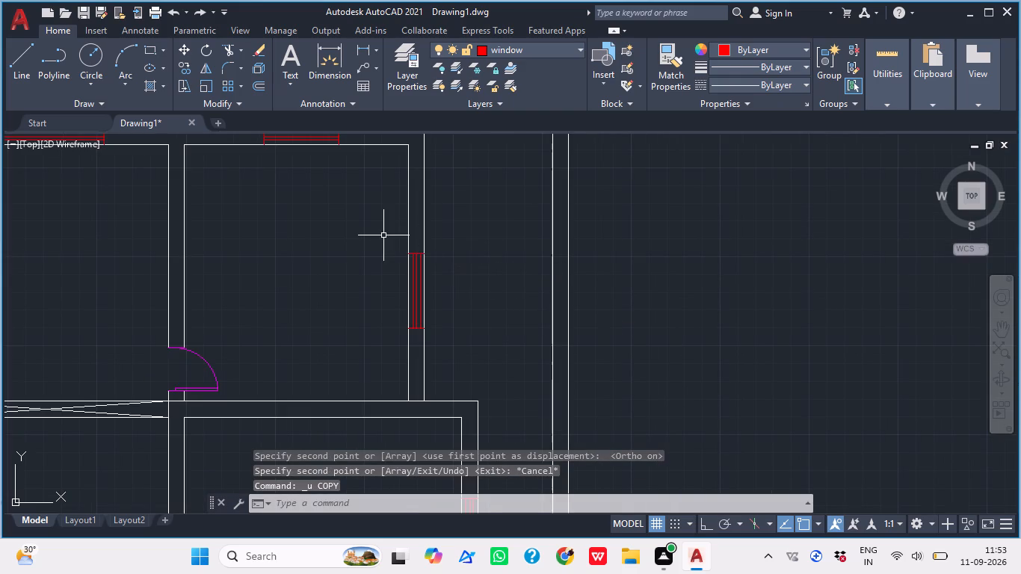
Move the northeast room's east-wall window about 2'-6" straight north within its wall, using its lower east endpoint and Ortho.
left_click(383, 235)
left_click(472, 360)
type("M")
key("space")
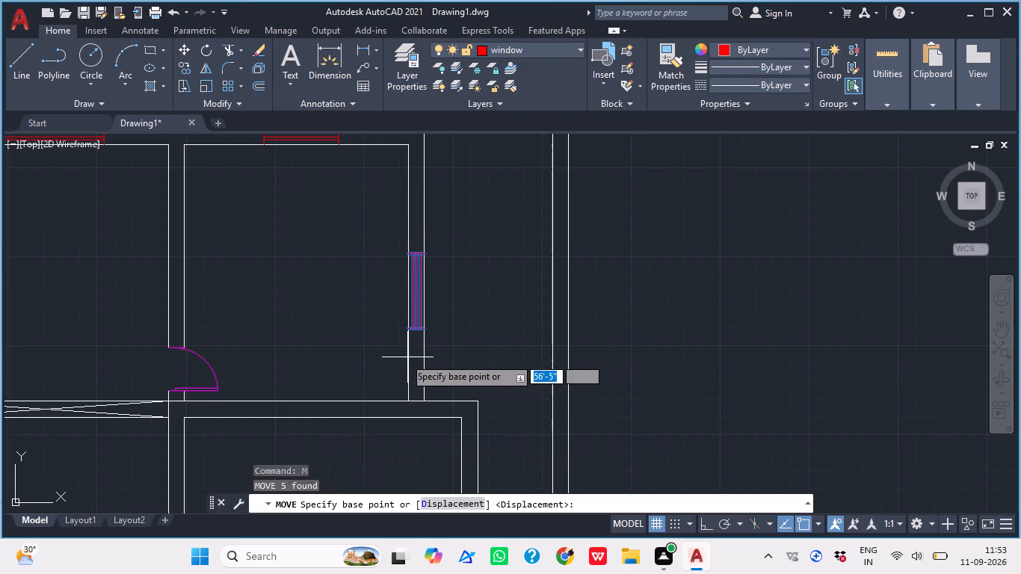
scroll(398, 354, "up", 3)
left_click(498, 264)
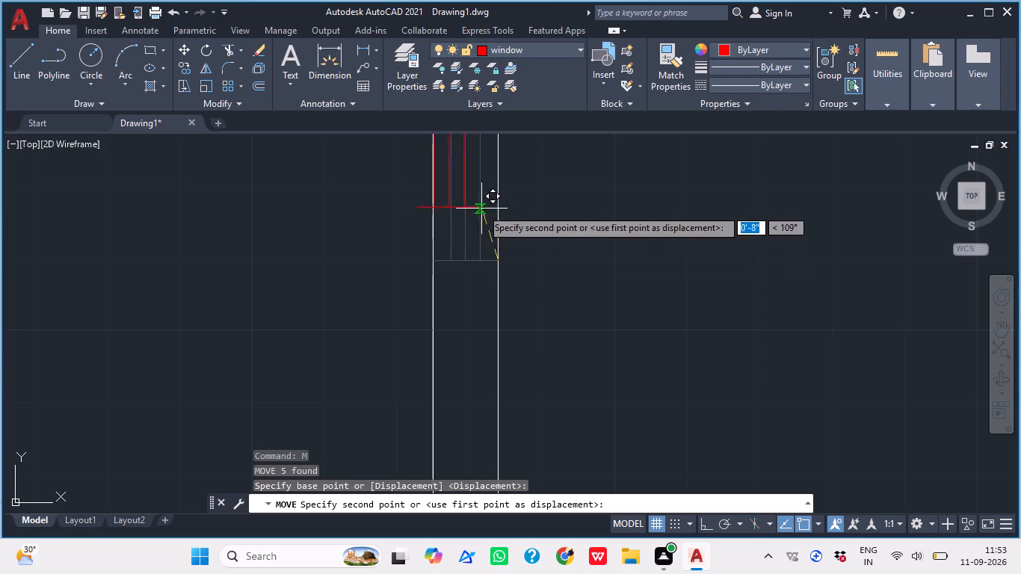
middle_click_drag(474, 220, 445, 380)
scroll(465, 346, "down", 1)
left_click(706, 534)
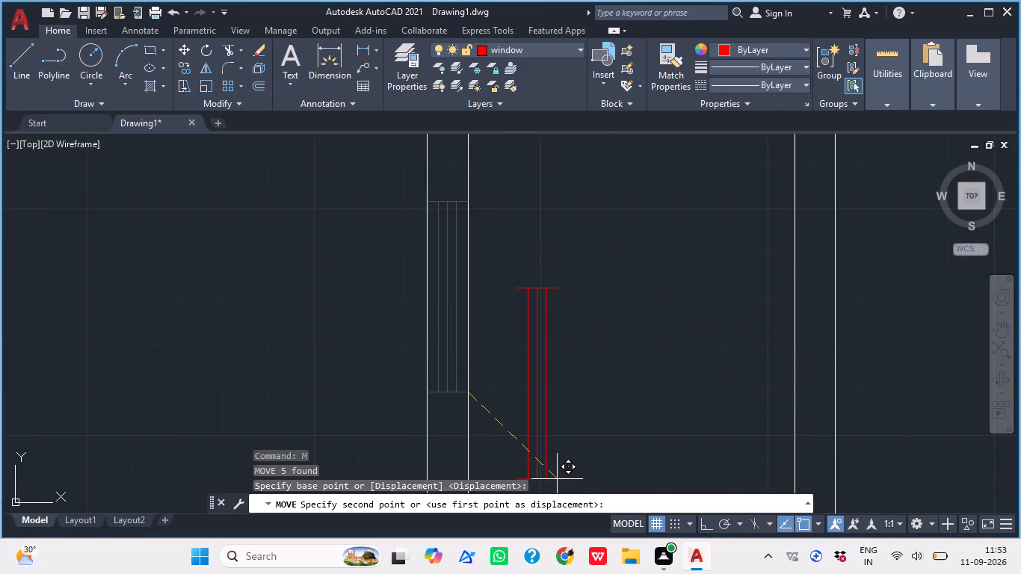
left_click(702, 528)
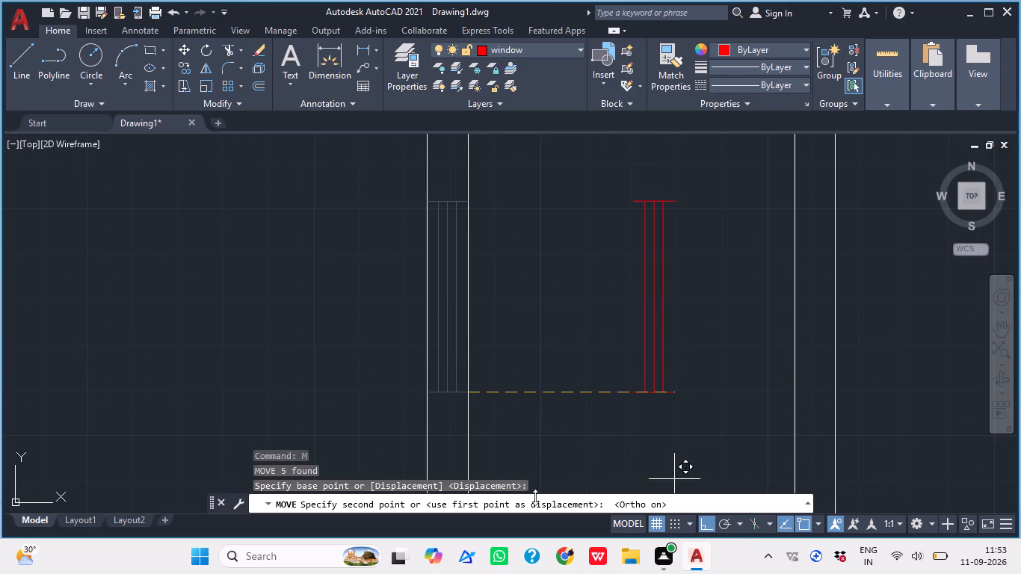
scroll(469, 268, "down", 5)
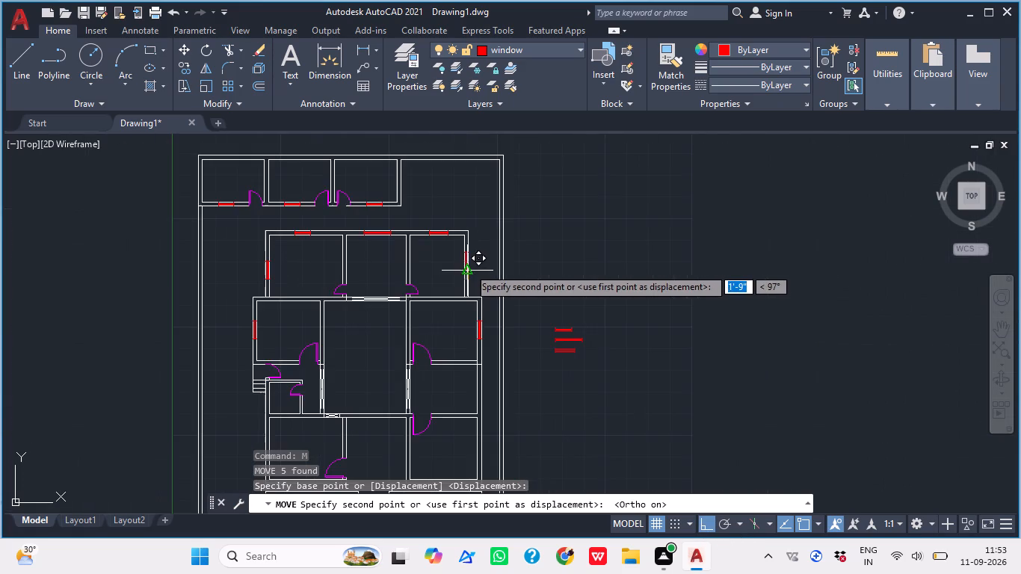
scroll(479, 238, "up", 2)
scroll(453, 311, "up", 3)
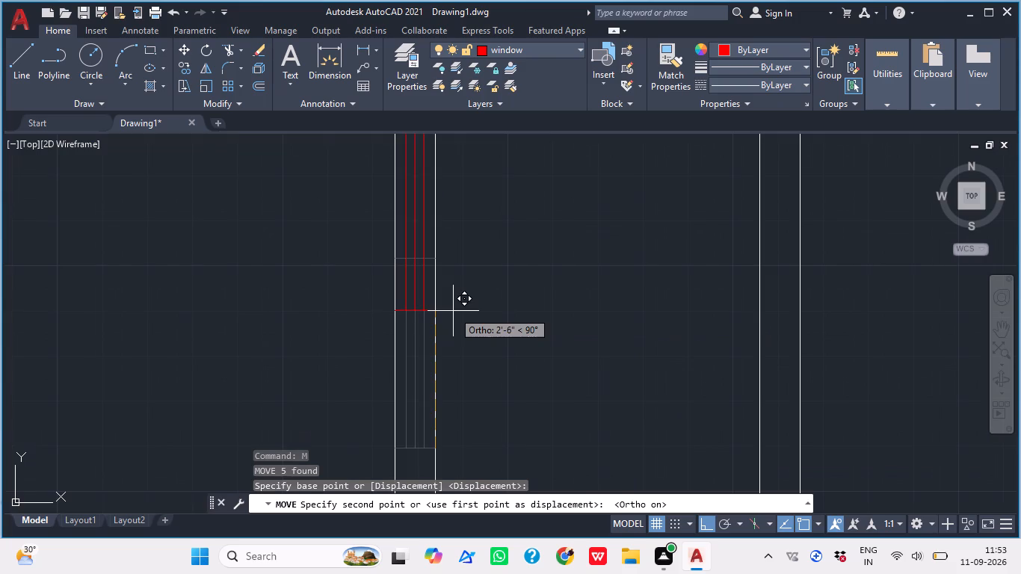
scroll(434, 310, "down", 2)
left_click(434, 310)
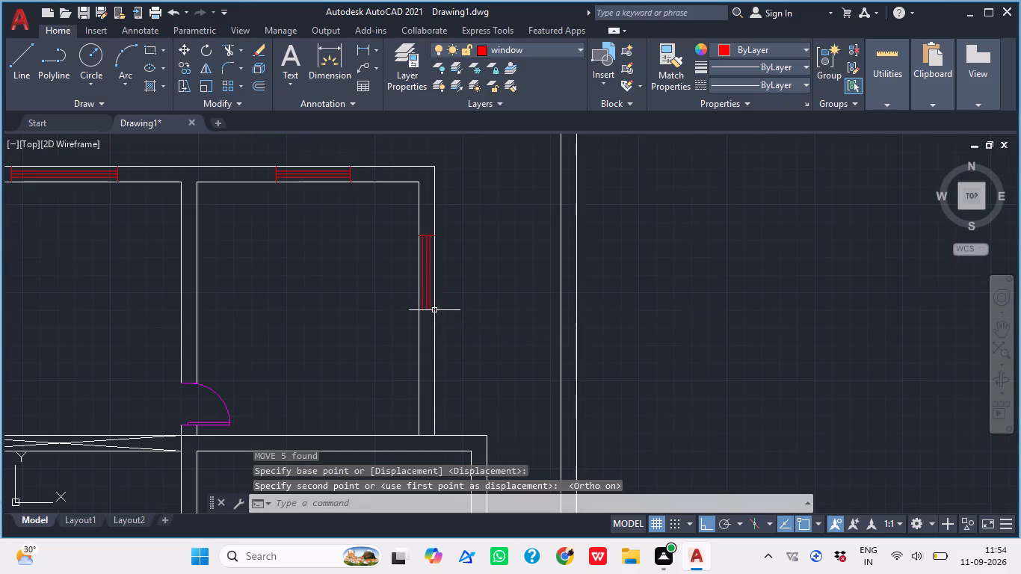
key("Escape")
Copy the longest reference window by its lower east endpoint to the boundary wall's inner face beside the southeast room, and end copying.
scroll(466, 277, "down", 1)
middle_click_drag(502, 291, 531, 303)
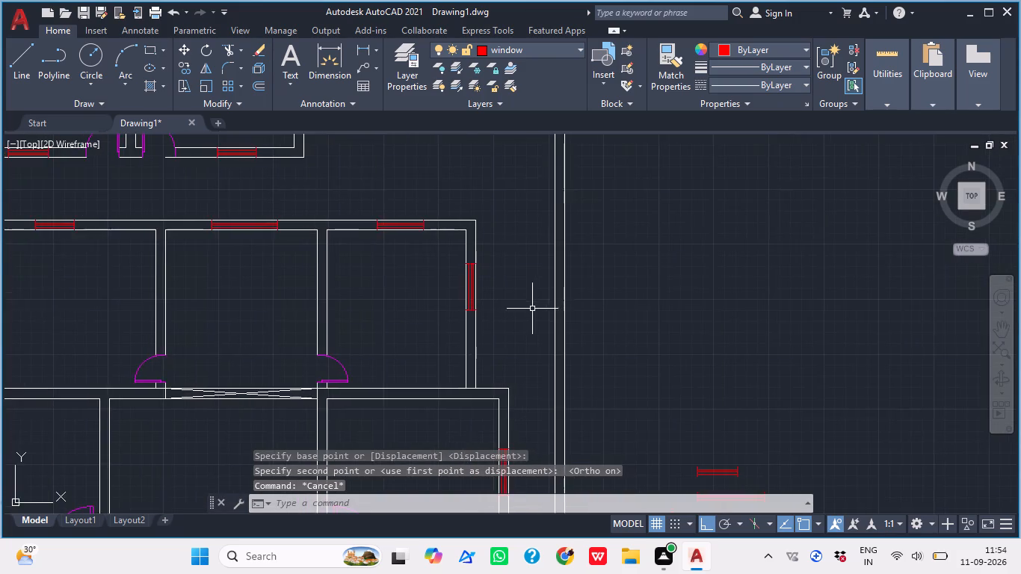
middle_click_drag(531, 309, 608, 328)
scroll(531, 318, "down", 1)
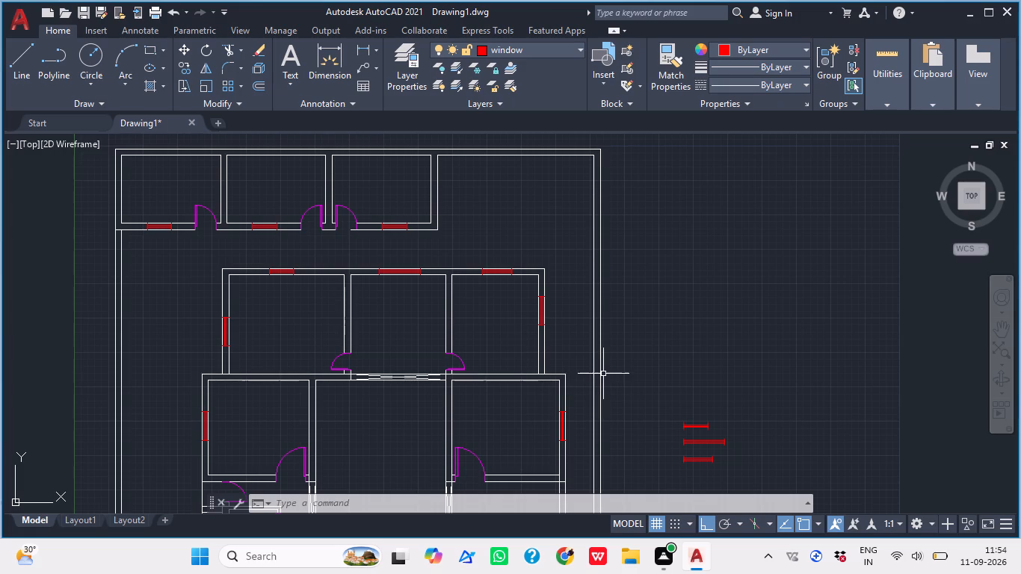
middle_click_drag(497, 421, 502, 338)
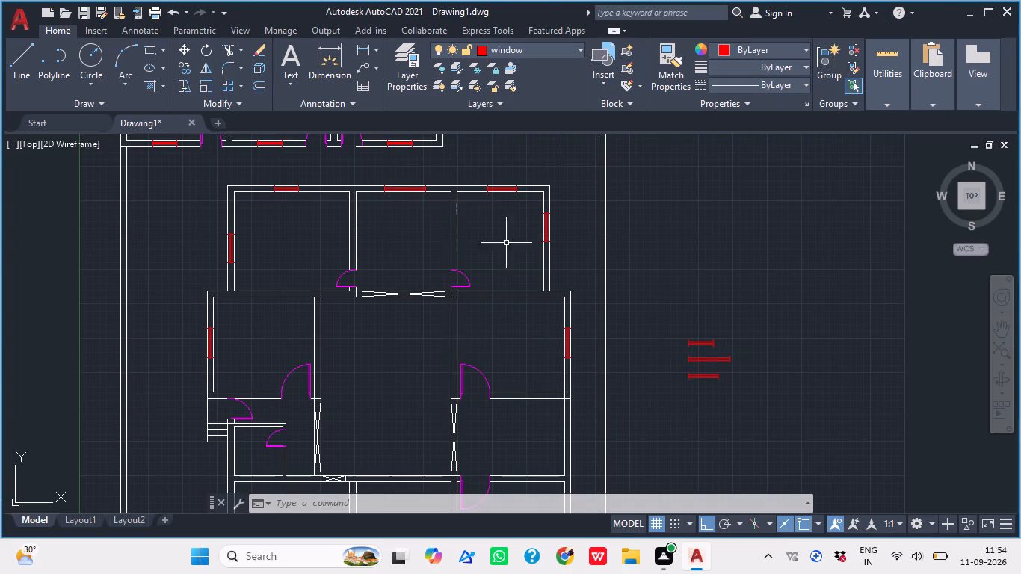
scroll(732, 425, "up", 4)
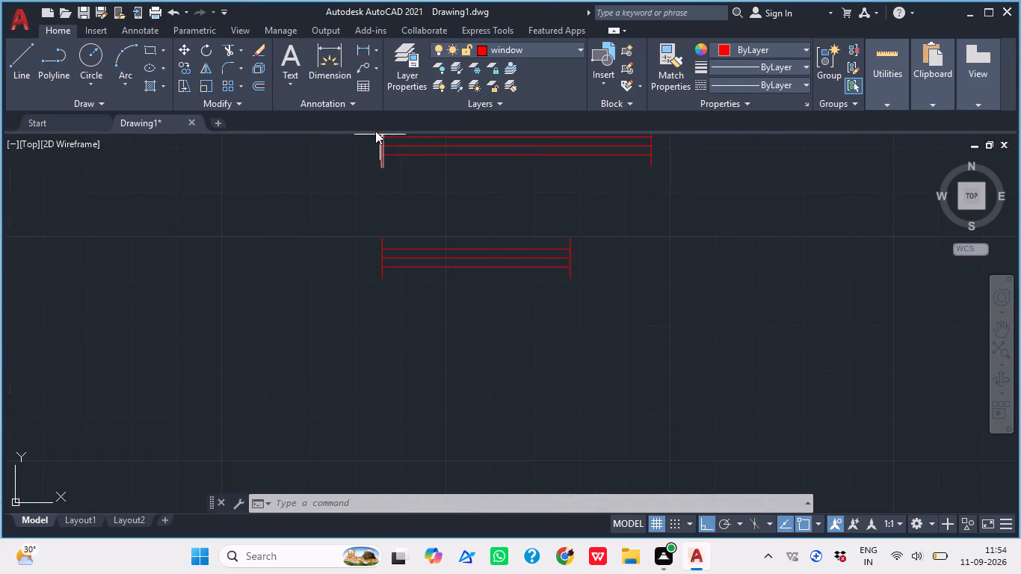
middle_click_drag(386, 213, 370, 312)
left_click(334, 145)
left_click(318, 206)
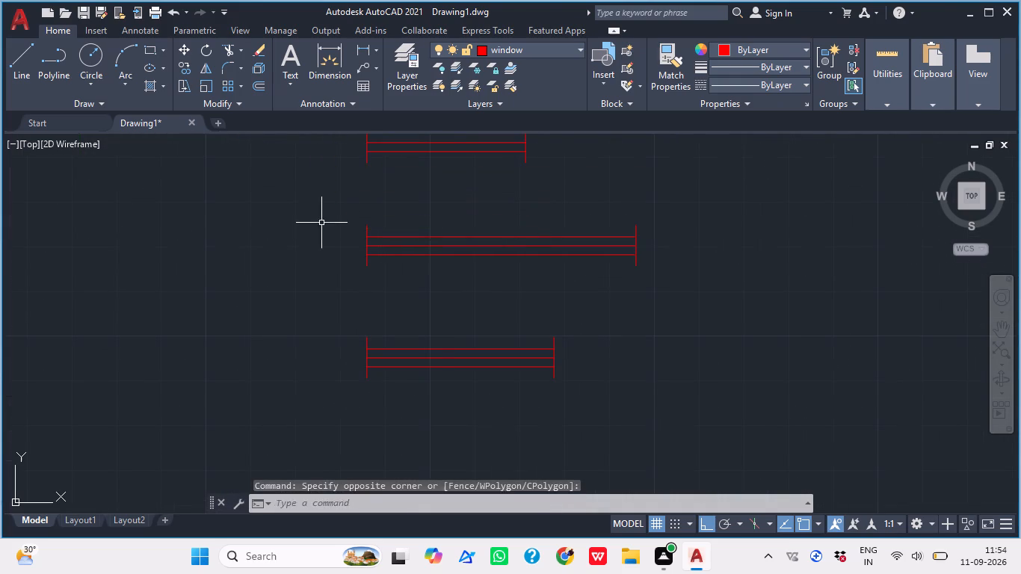
left_click(321, 223)
left_click(731, 325)
type("CO")
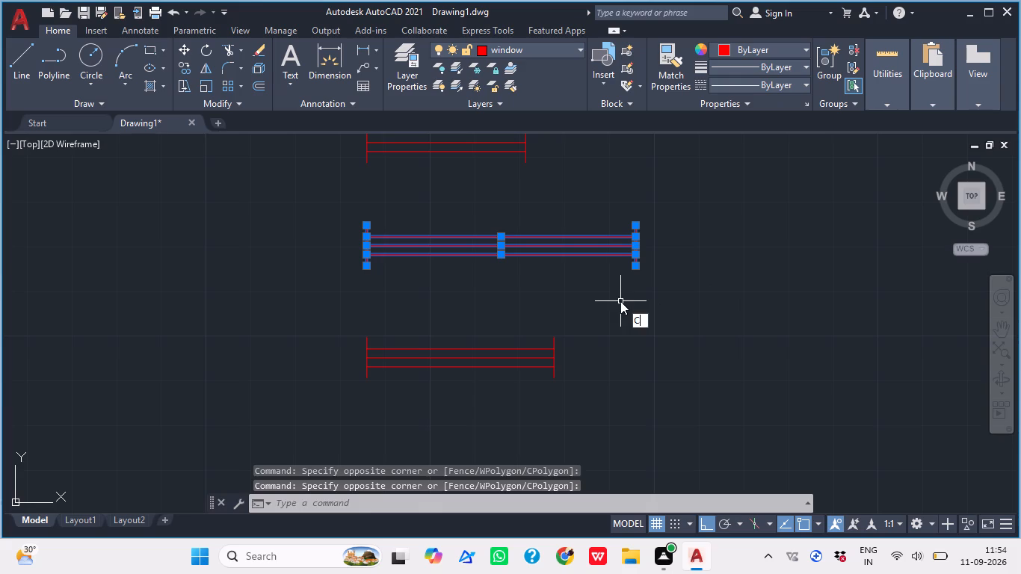
key("space")
left_click(636, 269)
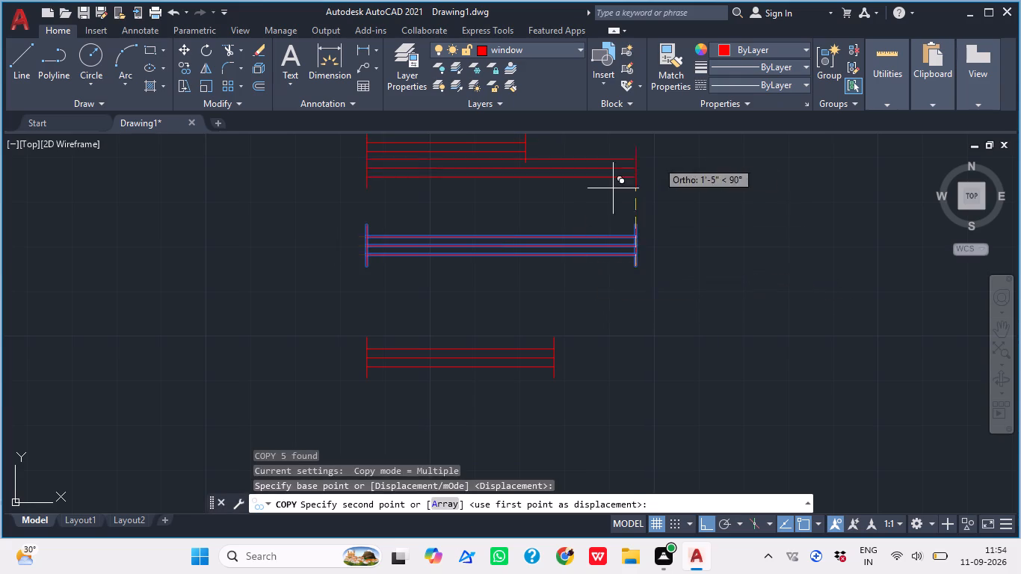
scroll(683, 162, "down", 4)
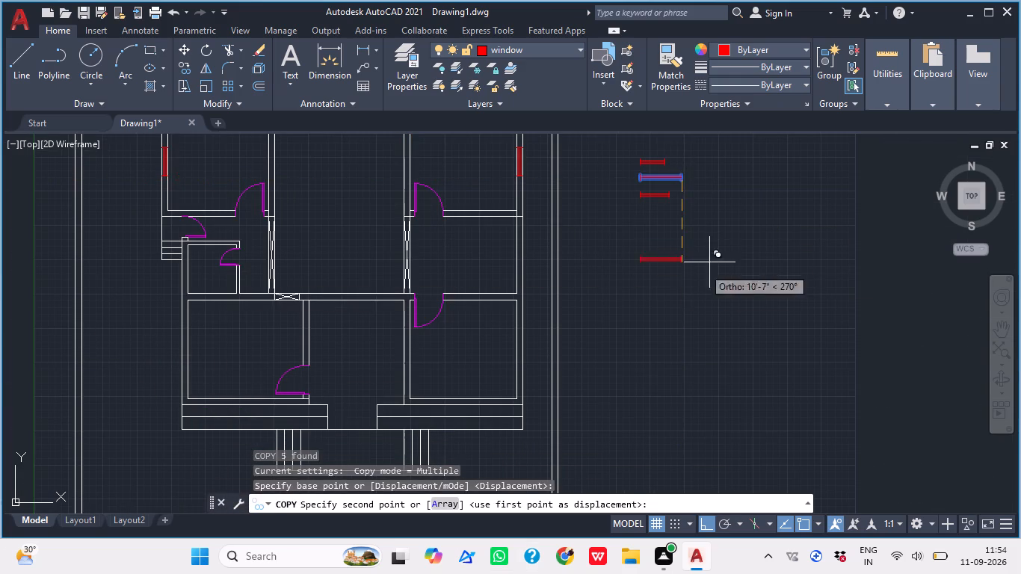
left_click(553, 368)
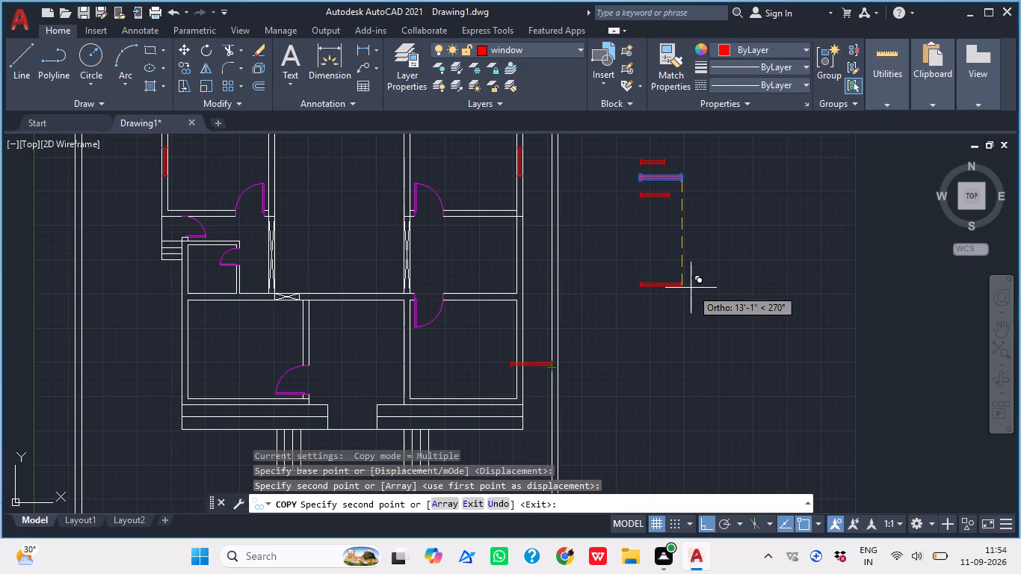
key("Escape")
key("Escape")
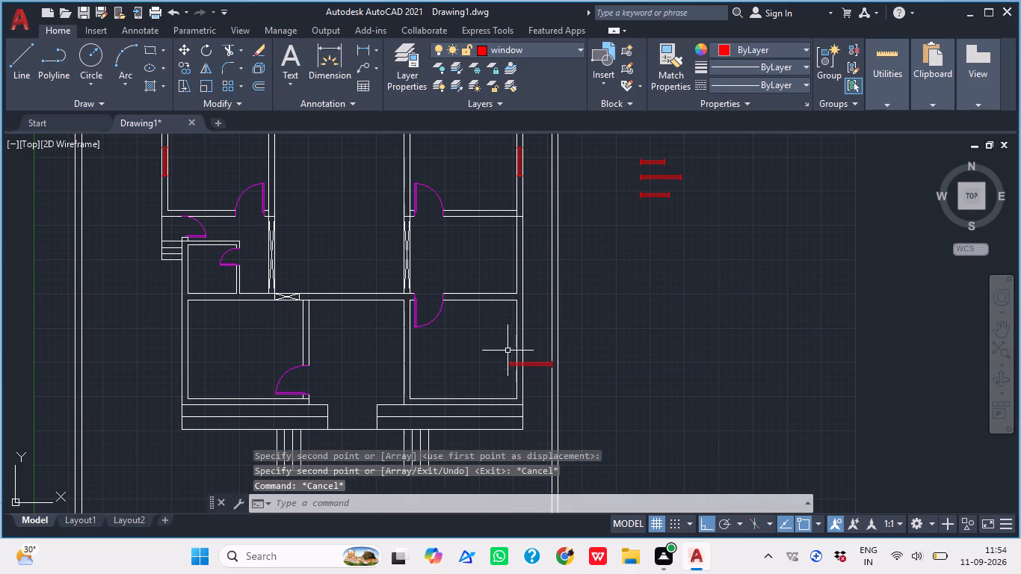
Rotate the window copy beside the southeast room 90° about its lower west endpoint so it runs north-south.
scroll(508, 351, "up", 3)
left_click(500, 356)
left_click(686, 461)
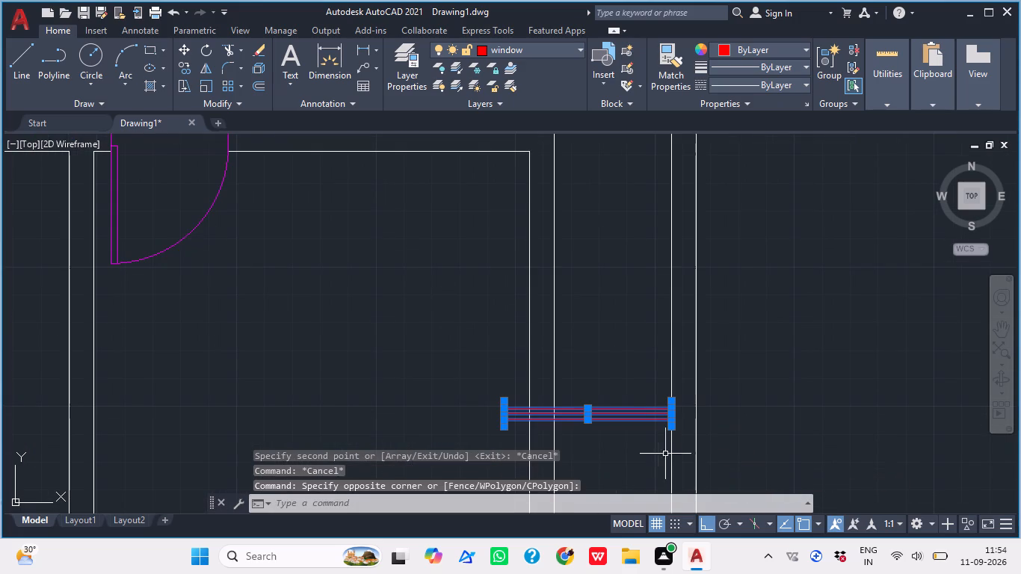
key("r")
type("O")
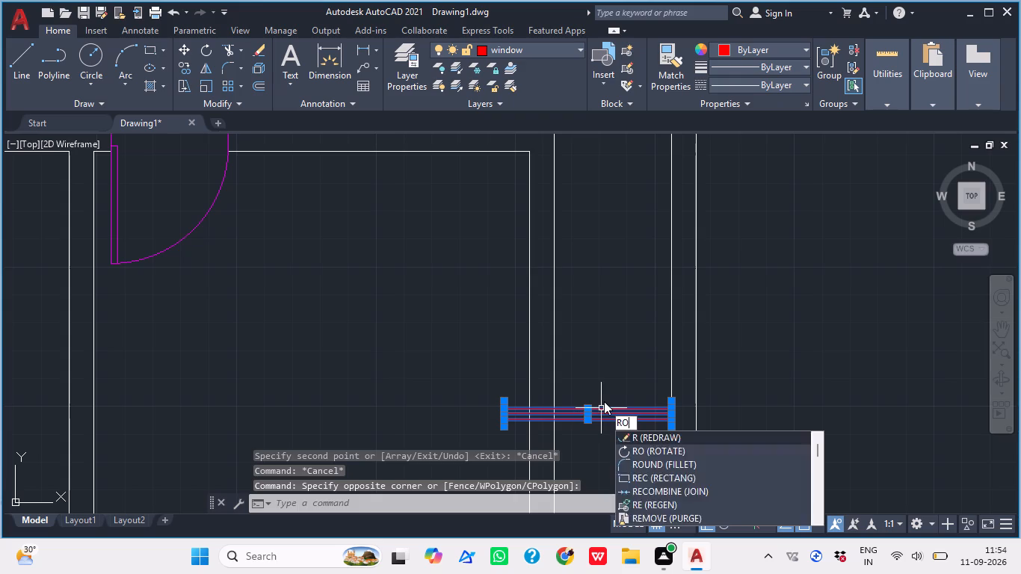
key("space")
left_click(508, 425)
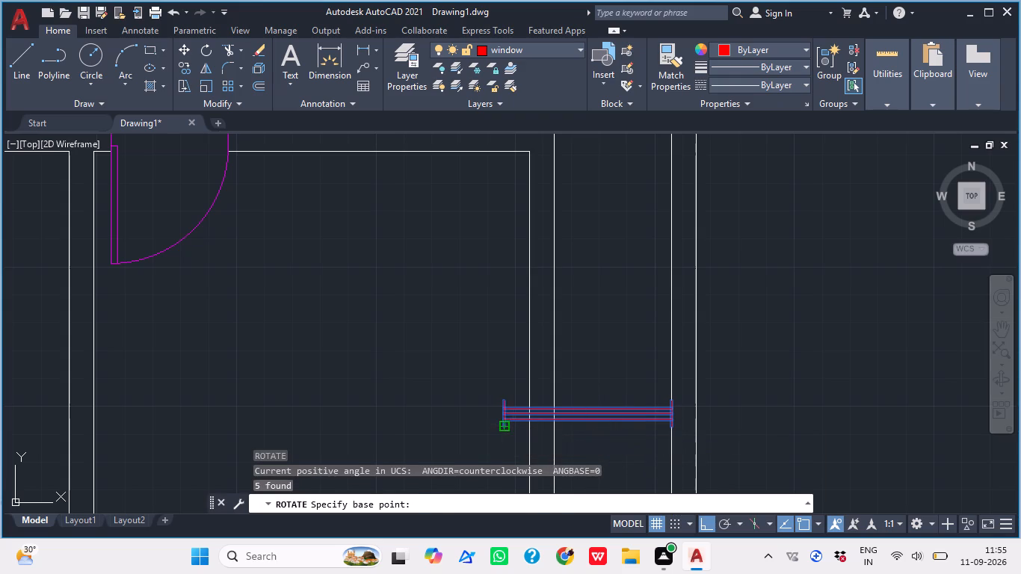
left_click(513, 217)
Move the rotated window by its lower east endpoint, with Ortho off, straight east onto the outer face of the southeast room's east wall.
left_click(454, 232)
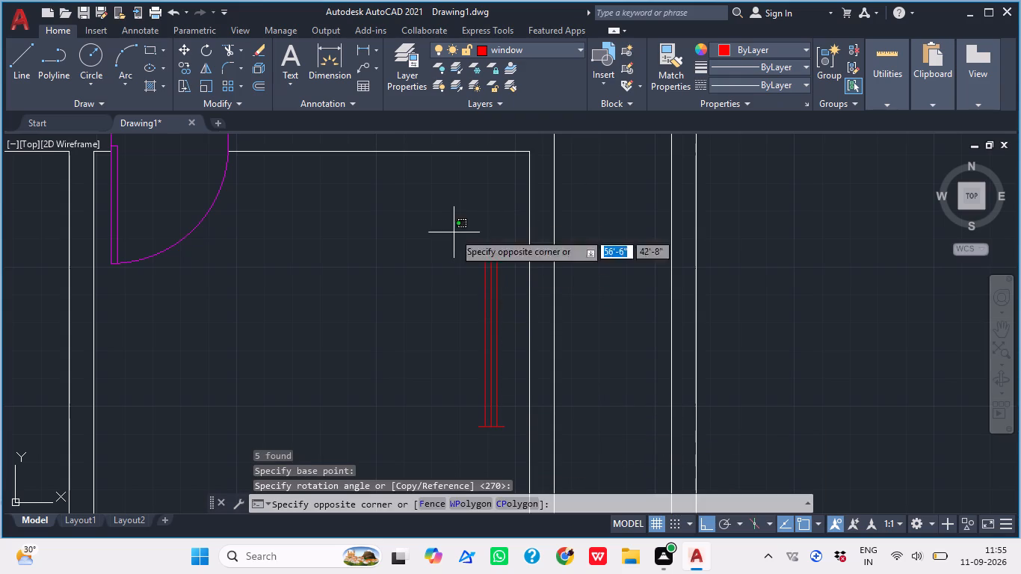
left_click(521, 451)
type("M")
key("space")
scroll(517, 457, "up", 3)
left_click(457, 339)
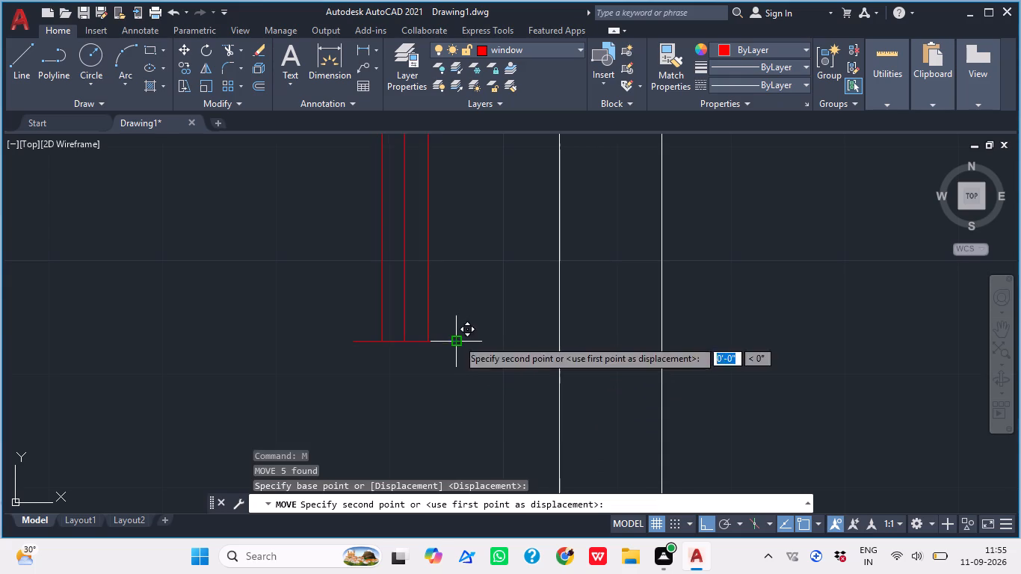
scroll(448, 279, "down", 4)
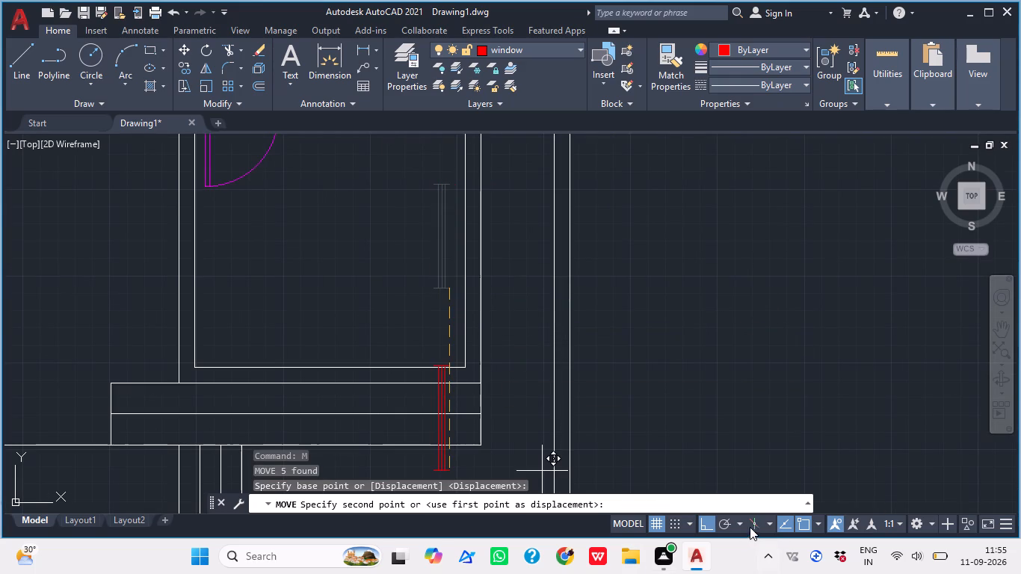
left_click(702, 518)
middle_click_drag(507, 306, 504, 376)
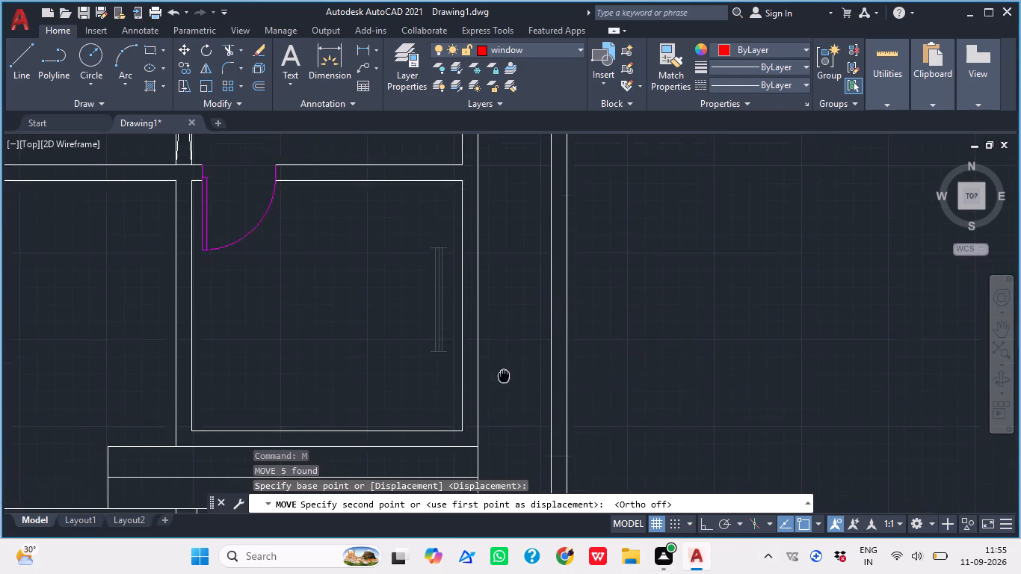
middle_click_drag(504, 376, 504, 398)
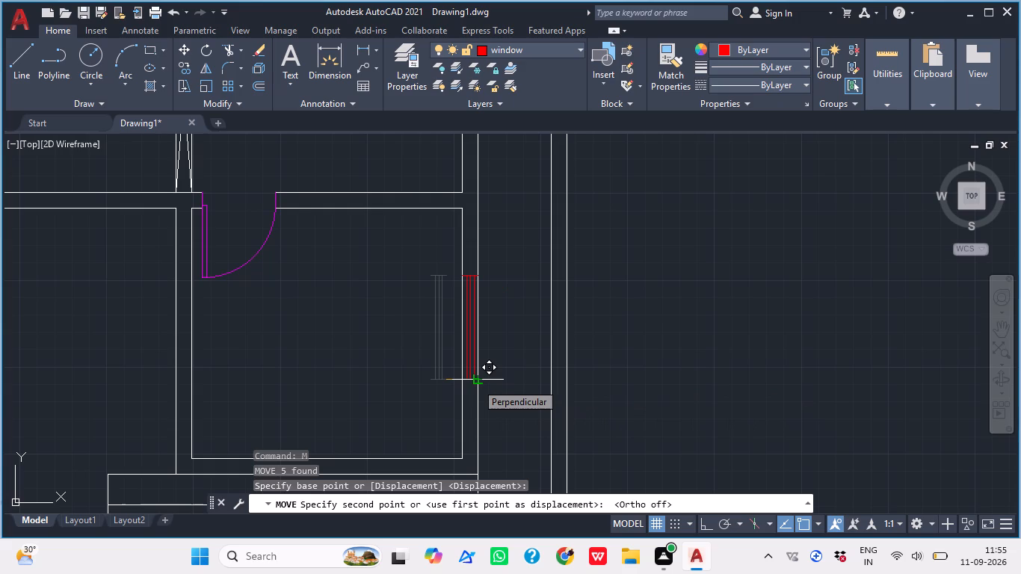
left_click(476, 383)
Copy the southeast room's east-wall window from that room's inner southeast corner to the matching outer-face point of the southwest room's west wall.
left_click(432, 247)
left_click(518, 414)
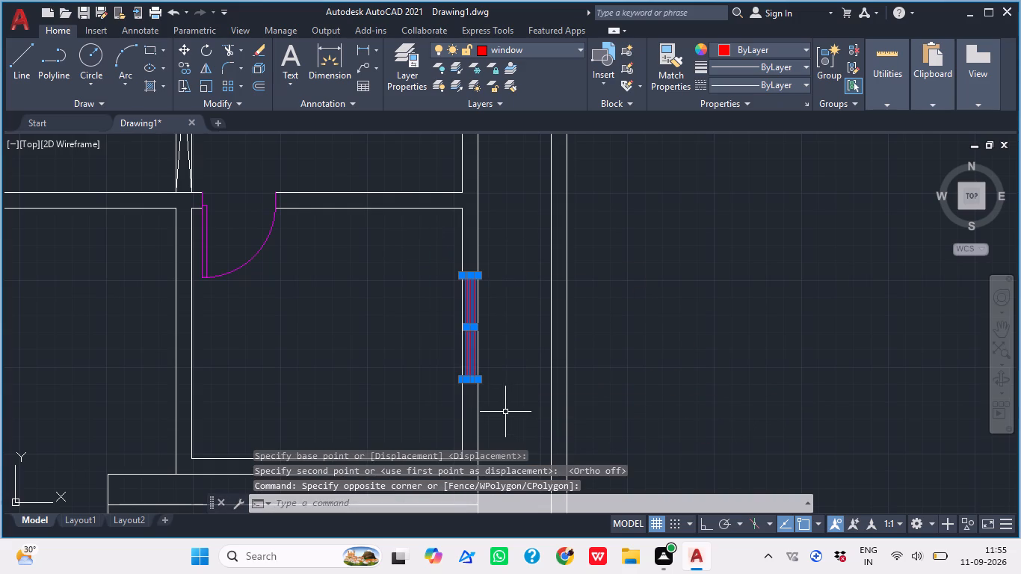
key("m")
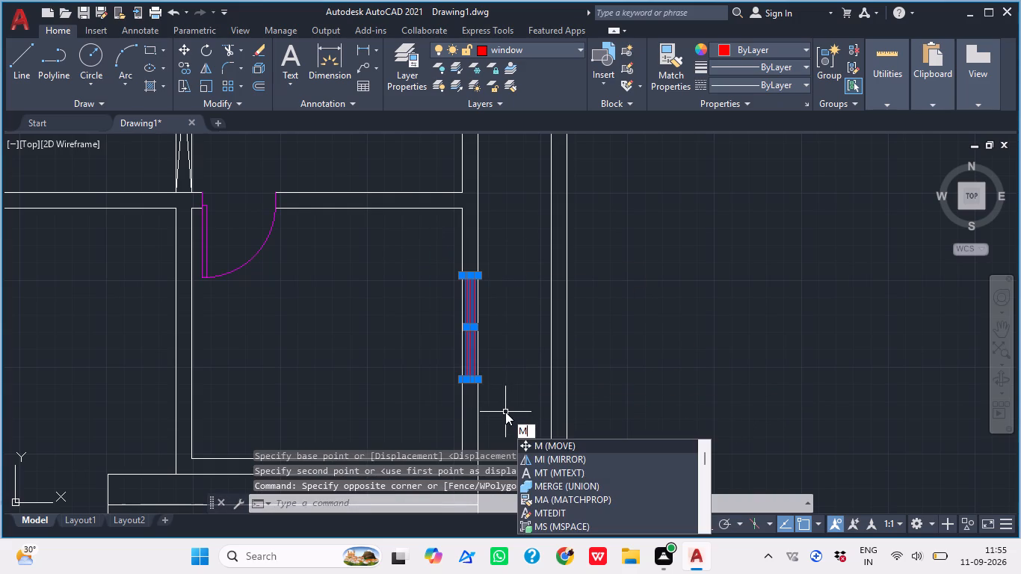
key("BackSpace")
type("CO")
key("space")
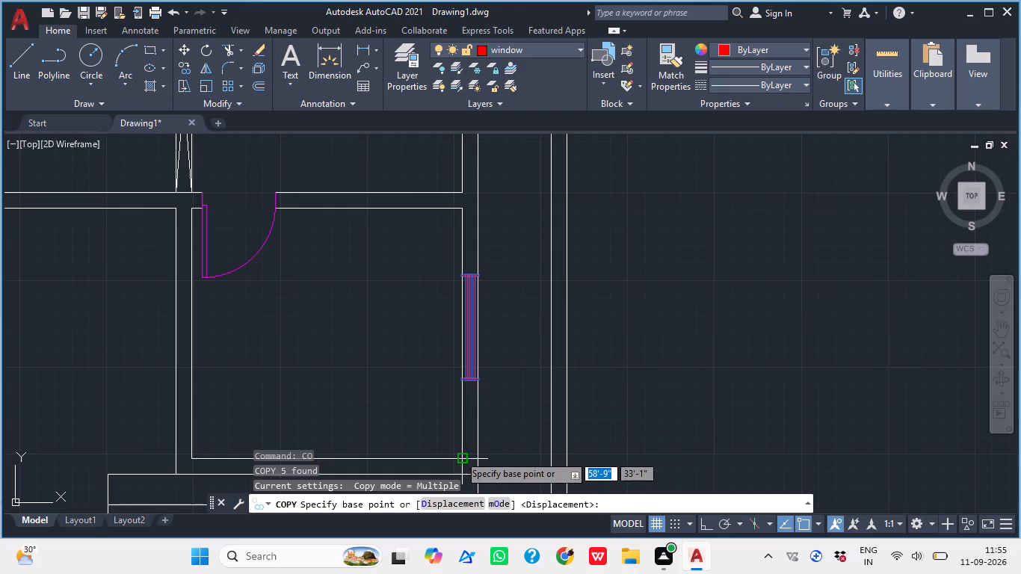
left_click(459, 454)
scroll(563, 385, "down", 3)
scroll(336, 401, "up", 2)
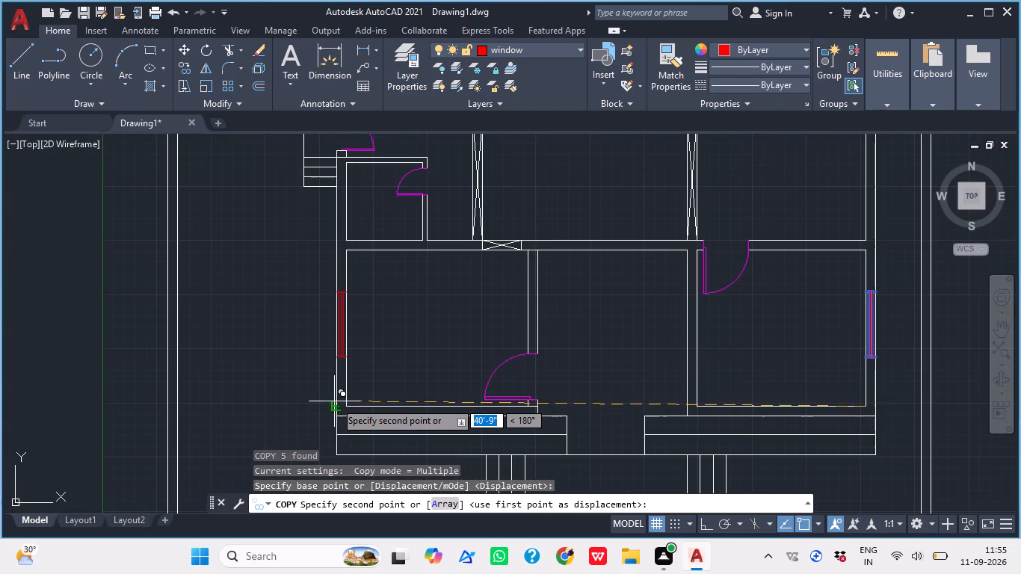
scroll(336, 401, "up", 5)
scroll(319, 421, "down", 3)
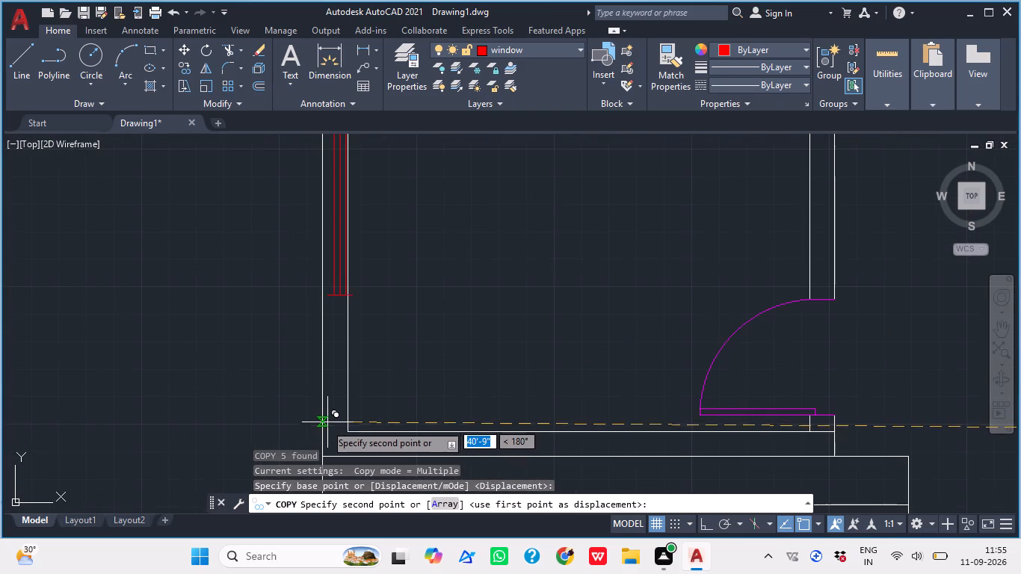
left_click(323, 430)
scroll(418, 371, "down", 2)
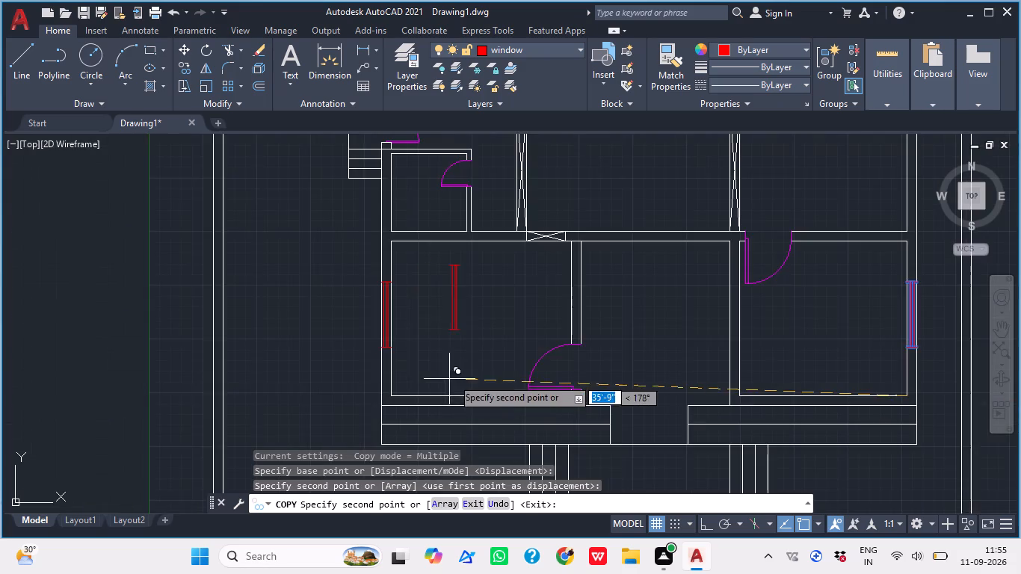
middle_click_drag(454, 384, 389, 460)
key("Escape")
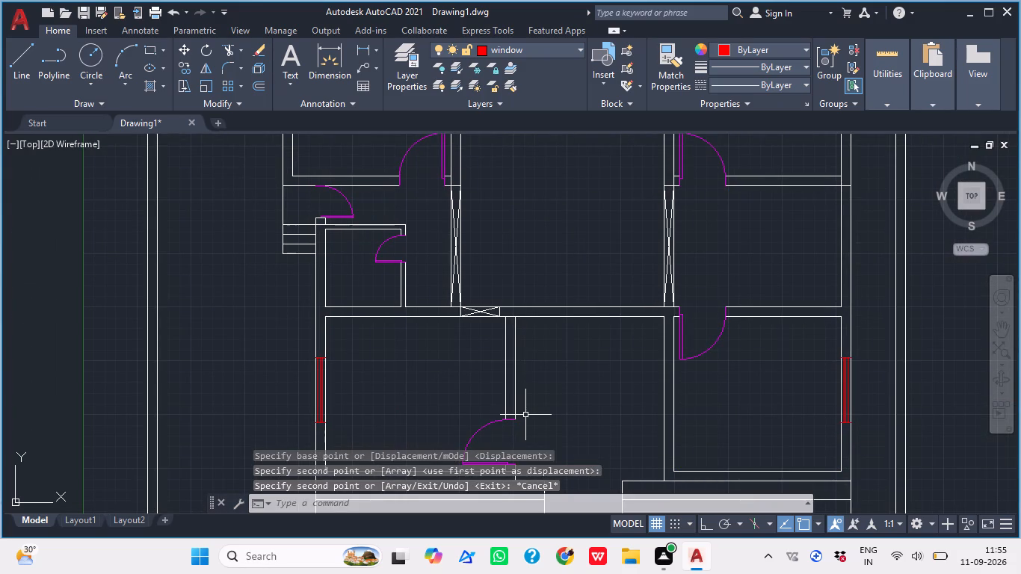
Copy the southeast room's east-wall window by its lower east endpoint to the open area south of the southwest room.
scroll(629, 268, "down", 1)
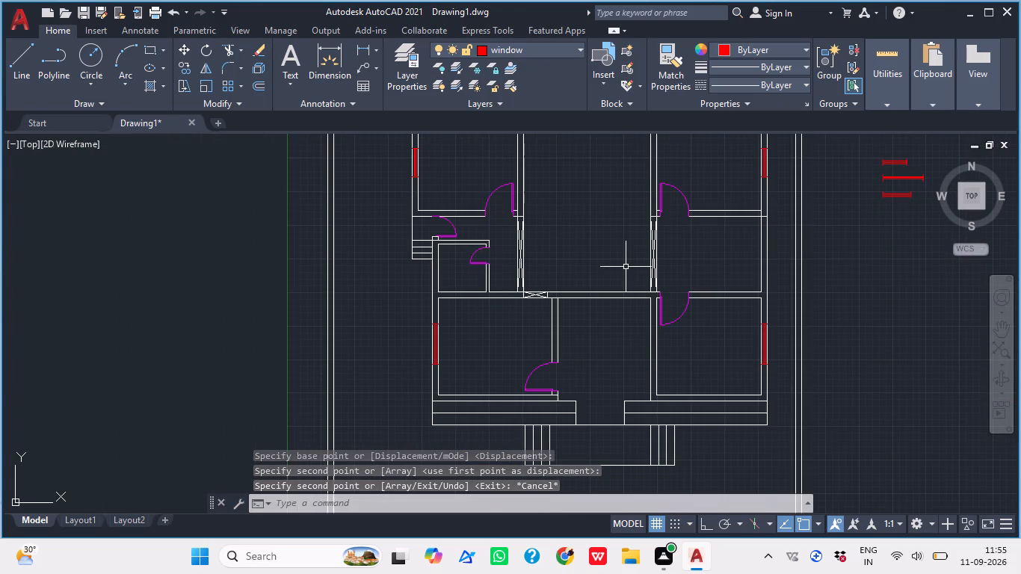
middle_click_drag(555, 346, 546, 321)
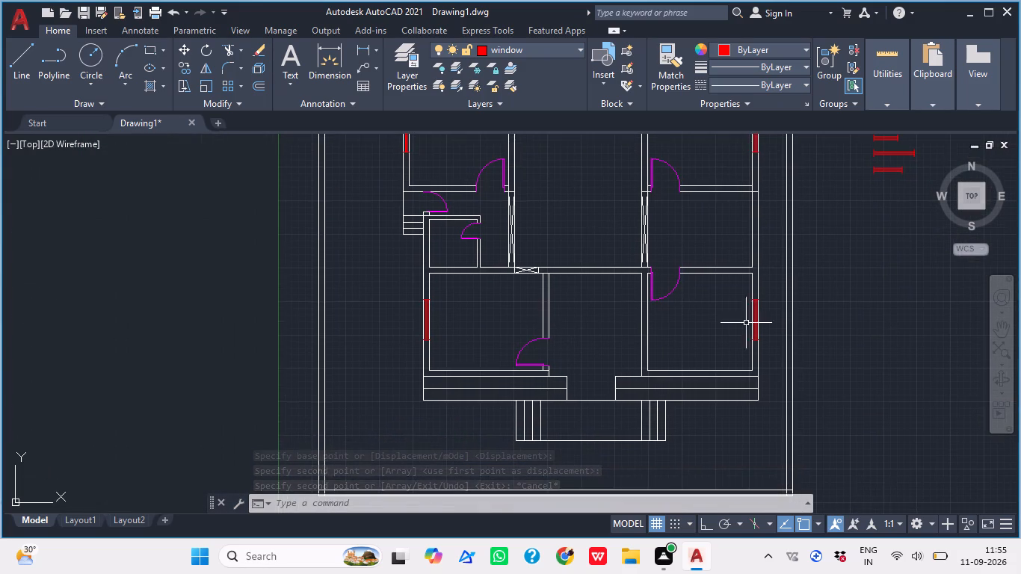
middle_click_drag(768, 318, 590, 353)
left_click(553, 331)
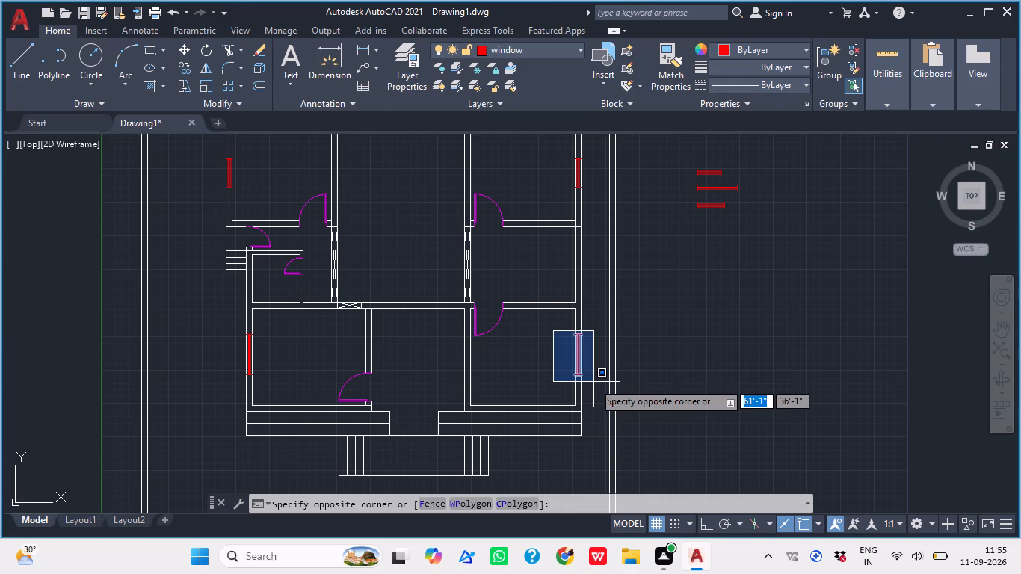
left_click(595, 384)
type("CO")
key("space")
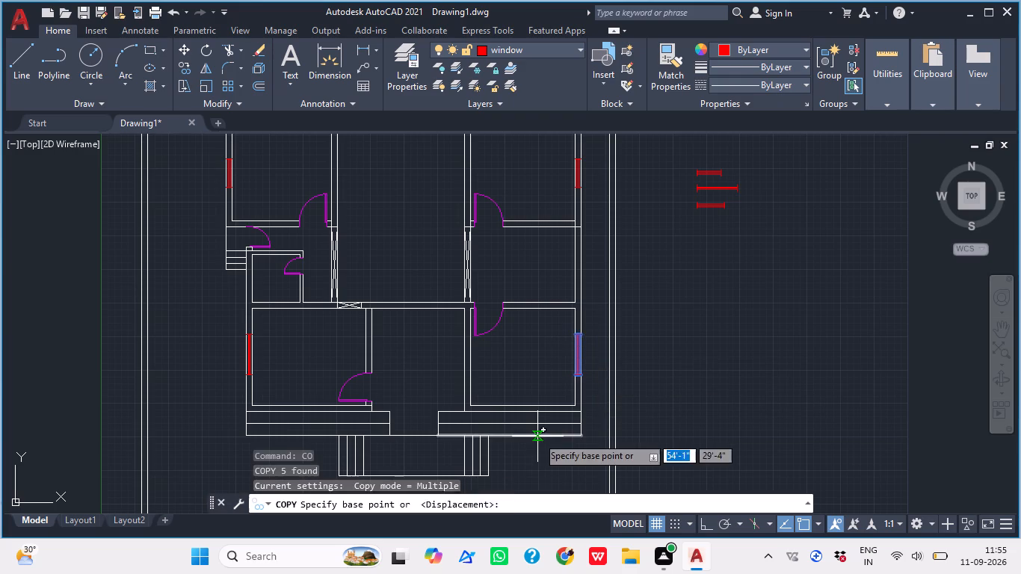
scroll(598, 386, "up", 3)
left_click(529, 353)
scroll(627, 293, "down", 2)
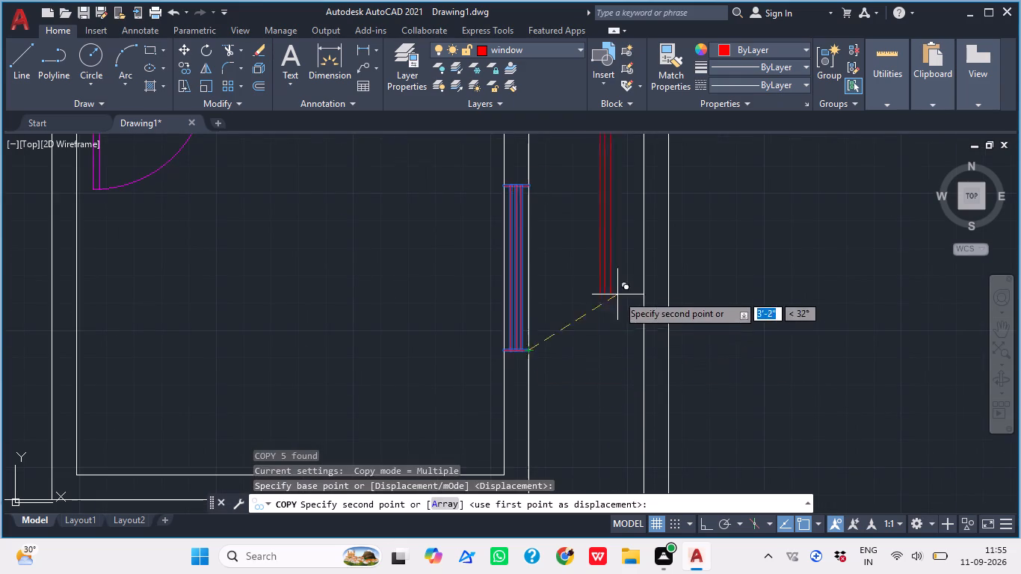
scroll(620, 293, "down", 2)
scroll(431, 383, "up", 2)
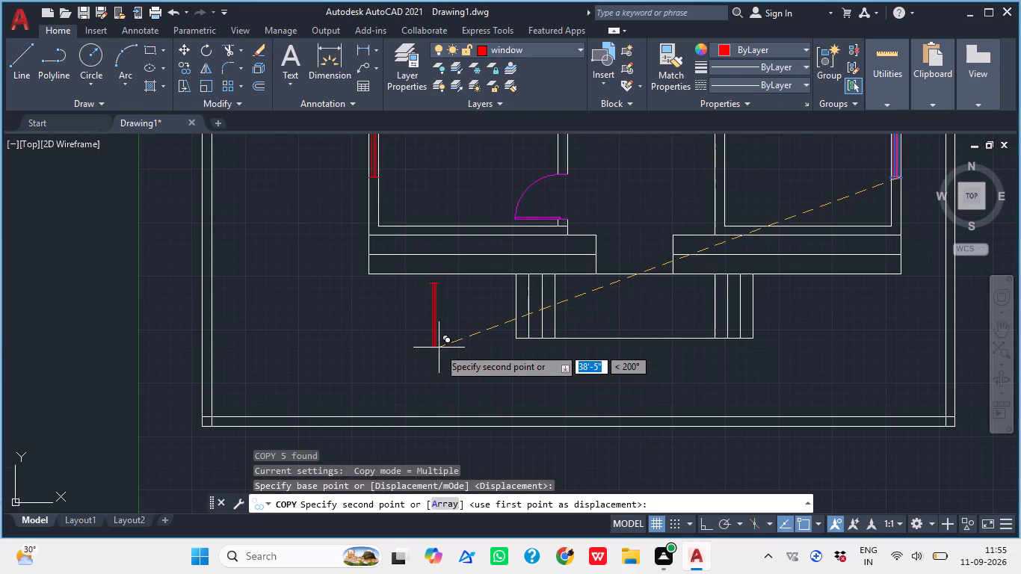
left_click(439, 348)
key("grave")
key("Escape")
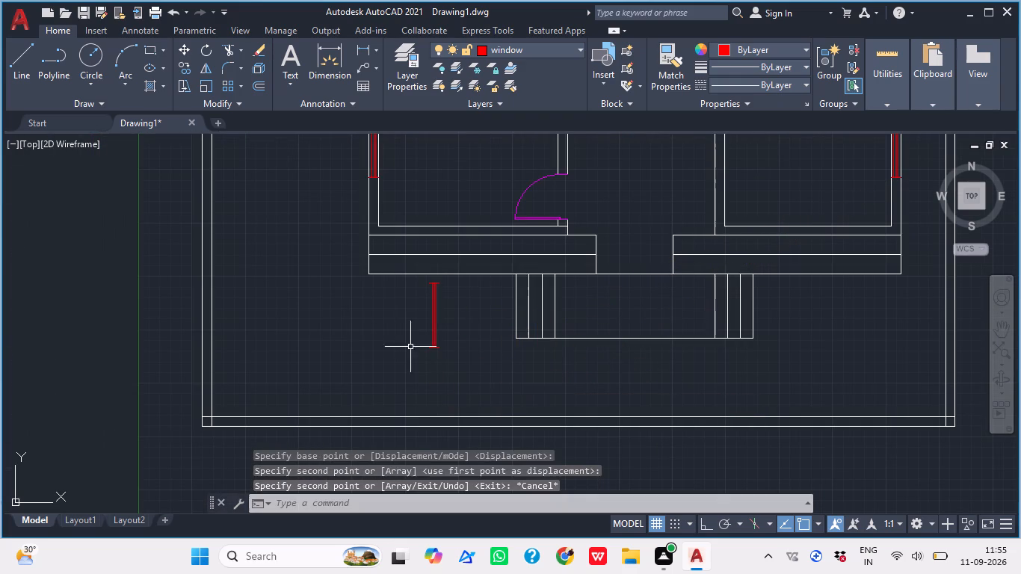
Rotate the window copy south of the southwest room 90° about its lower east endpoint with Ortho on.
left_click(410, 283)
left_click(460, 372)
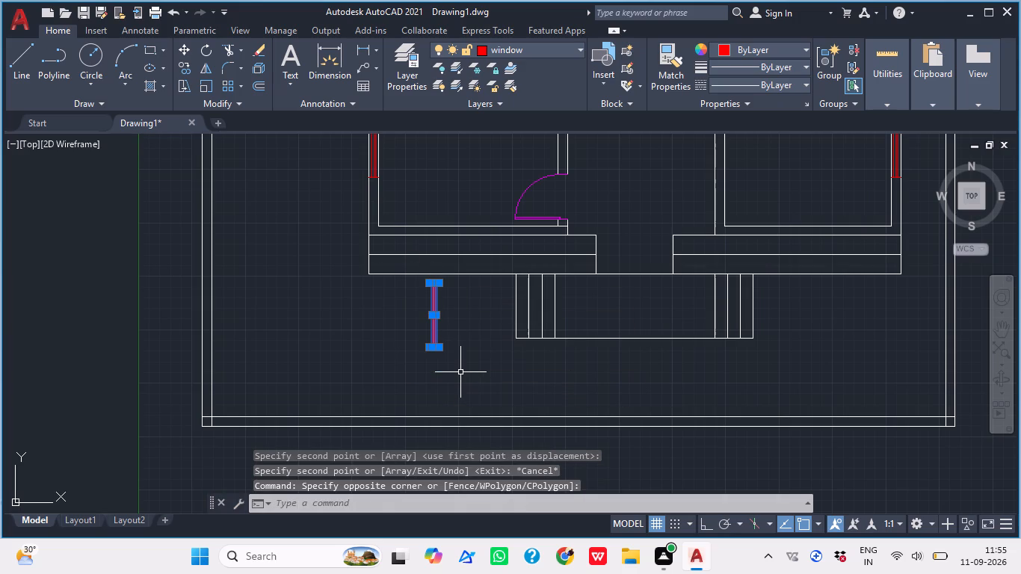
key("r")
type("O")
key("space")
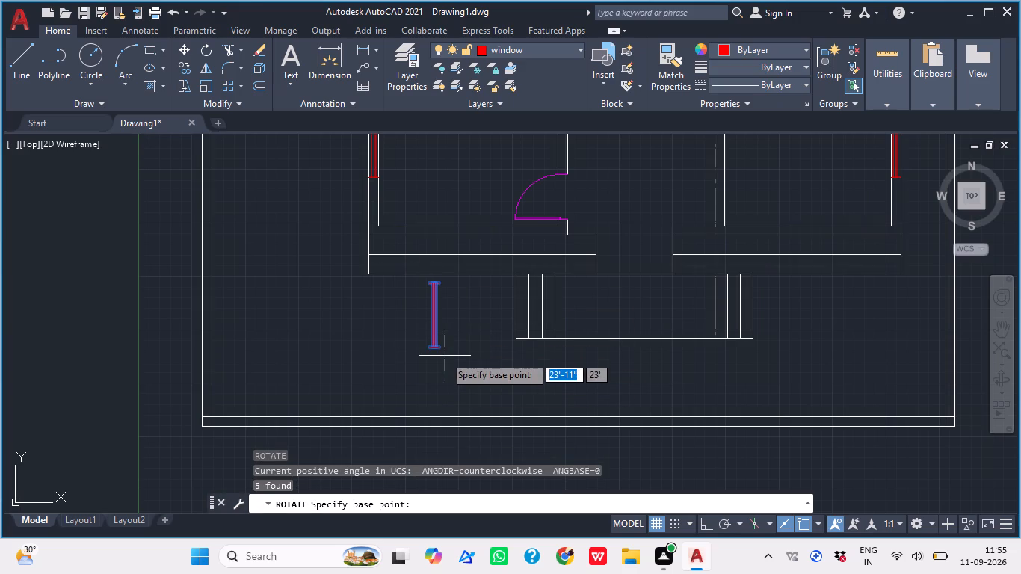
left_click(442, 353)
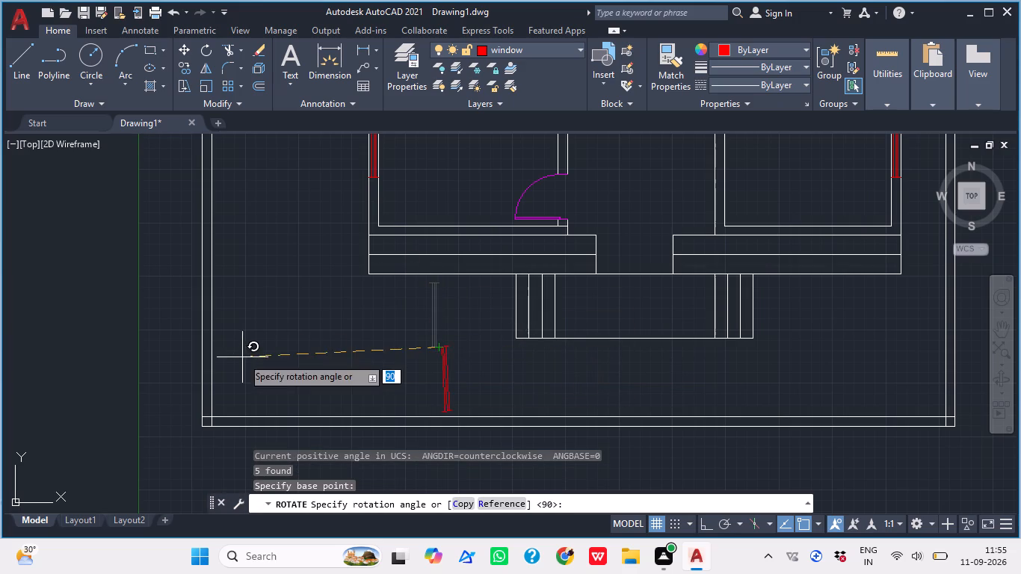
left_click(705, 531)
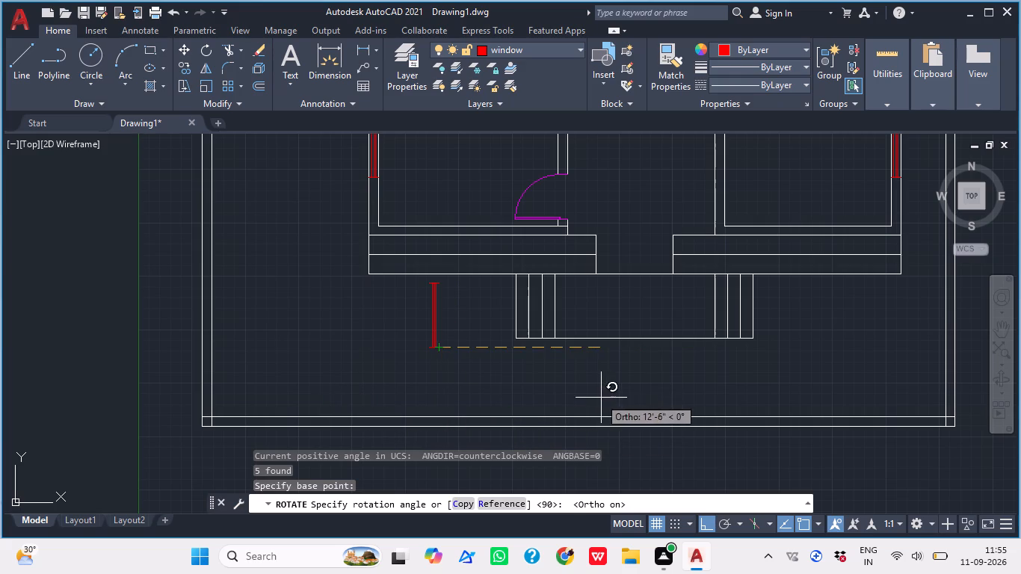
left_click(472, 146)
Move the horizontal window by its upper east endpoint, with Ortho off, onto the inner face of the southwest room's south wall.
left_click(345, 320)
left_click(531, 429)
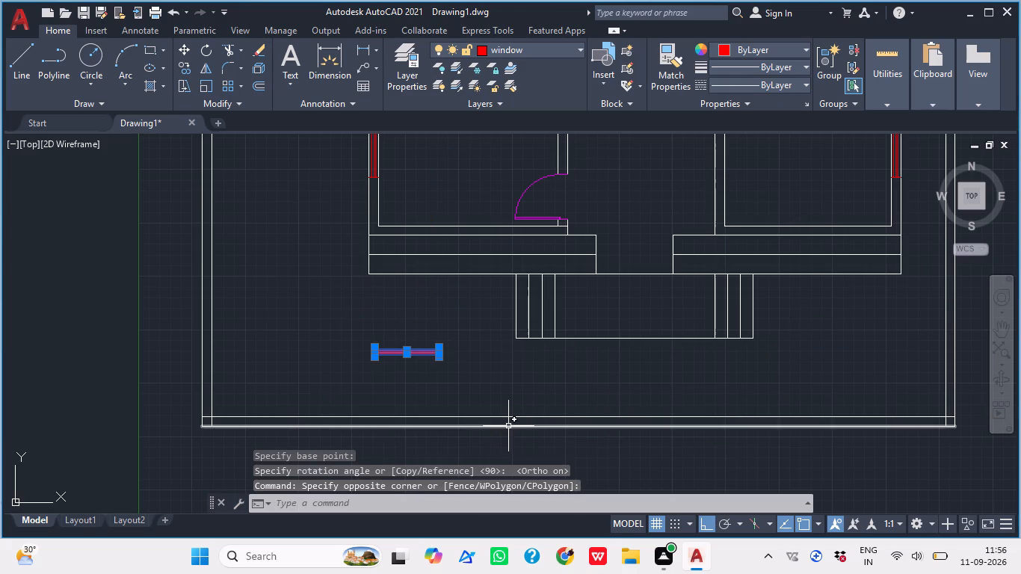
type("M")
key("space")
scroll(428, 339, "up", 3)
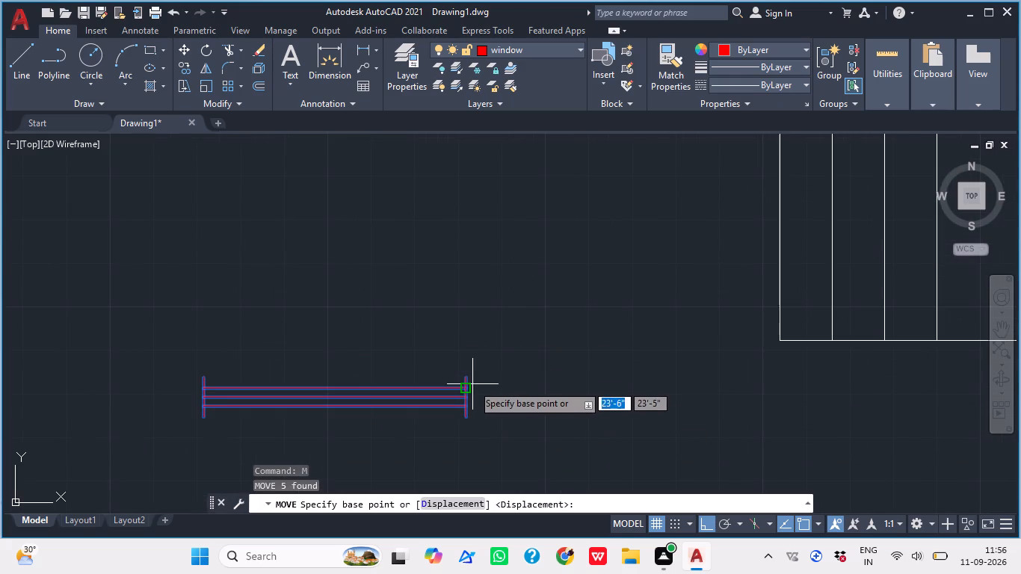
left_click(469, 380)
scroll(485, 362, "down", 3)
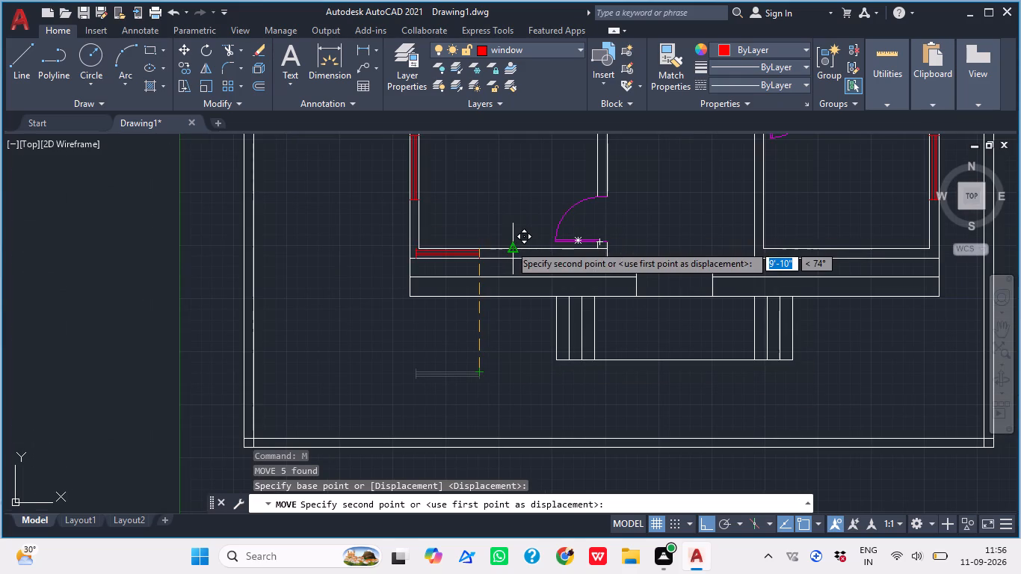
left_click(702, 525)
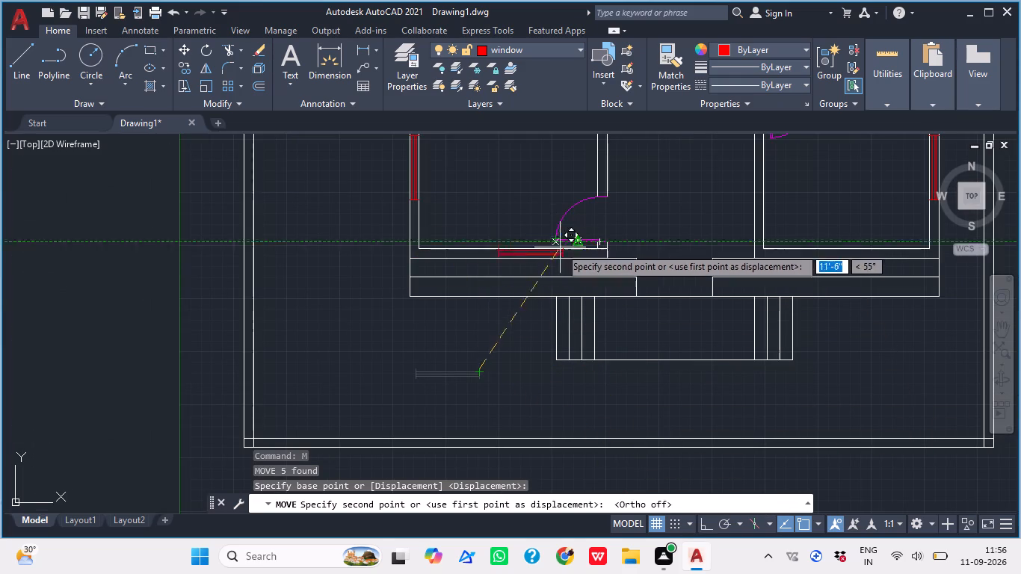
scroll(545, 243, "up", 2)
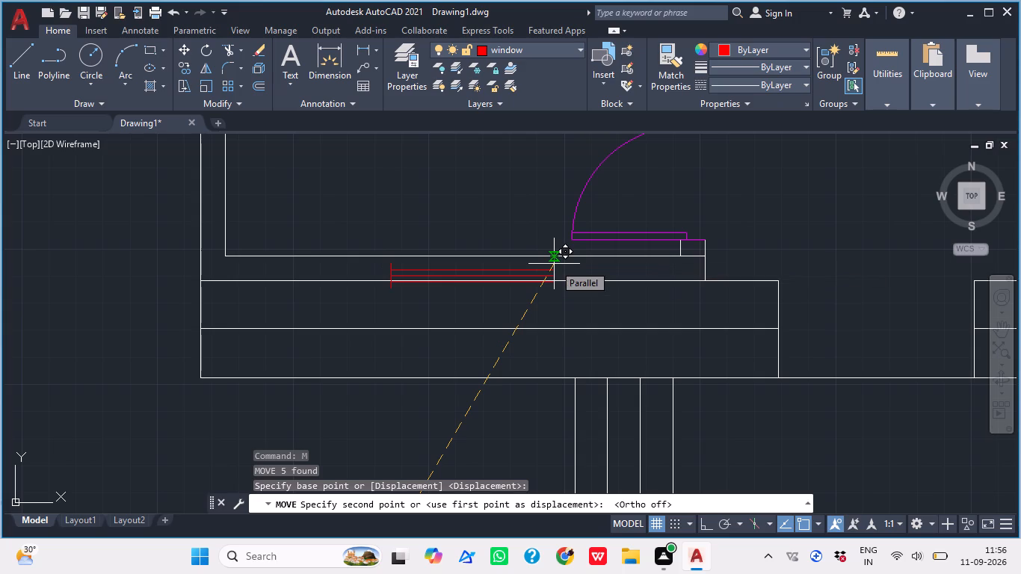
scroll(546, 257, "up", 1)
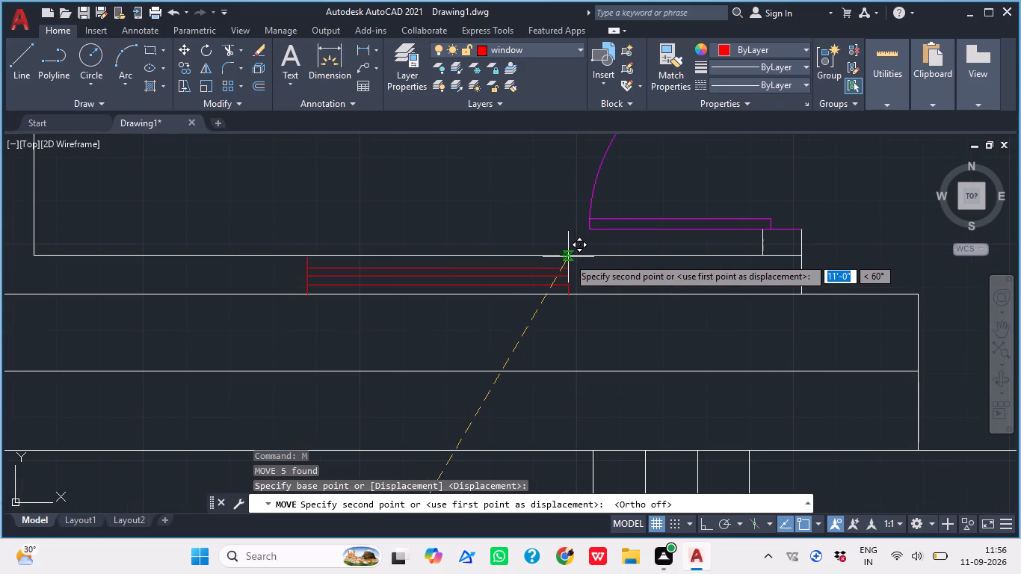
scroll(568, 256, "up", 3)
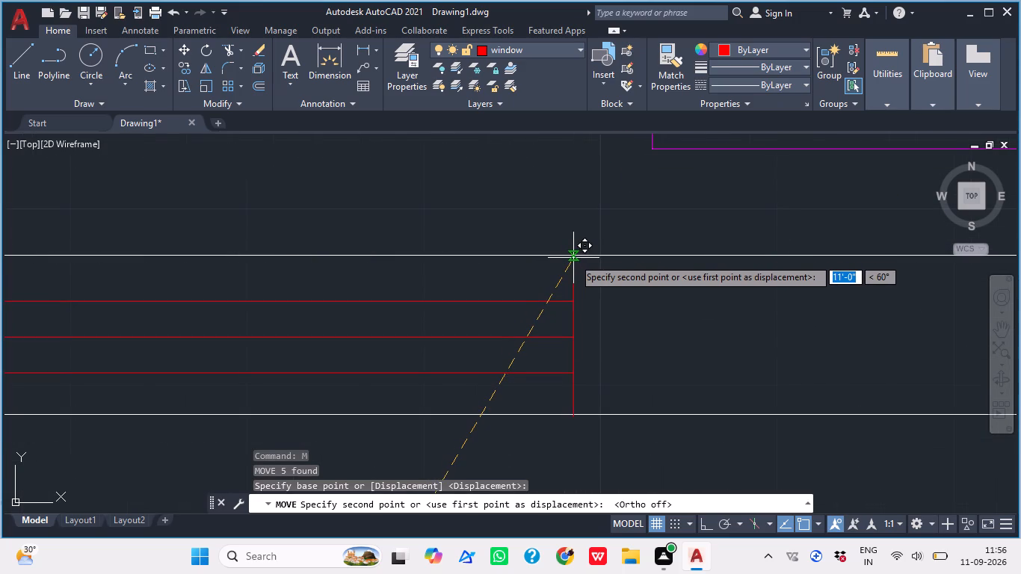
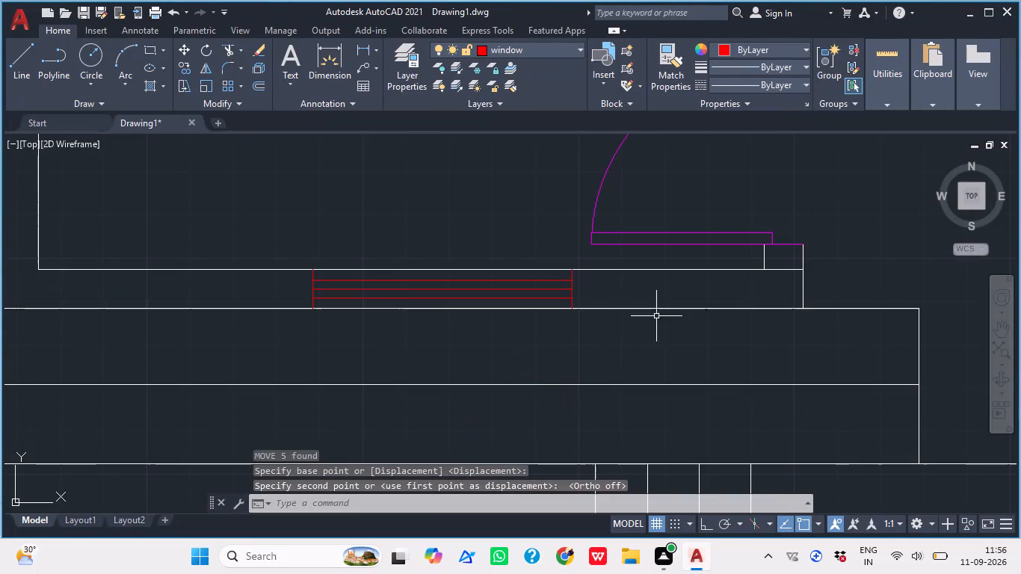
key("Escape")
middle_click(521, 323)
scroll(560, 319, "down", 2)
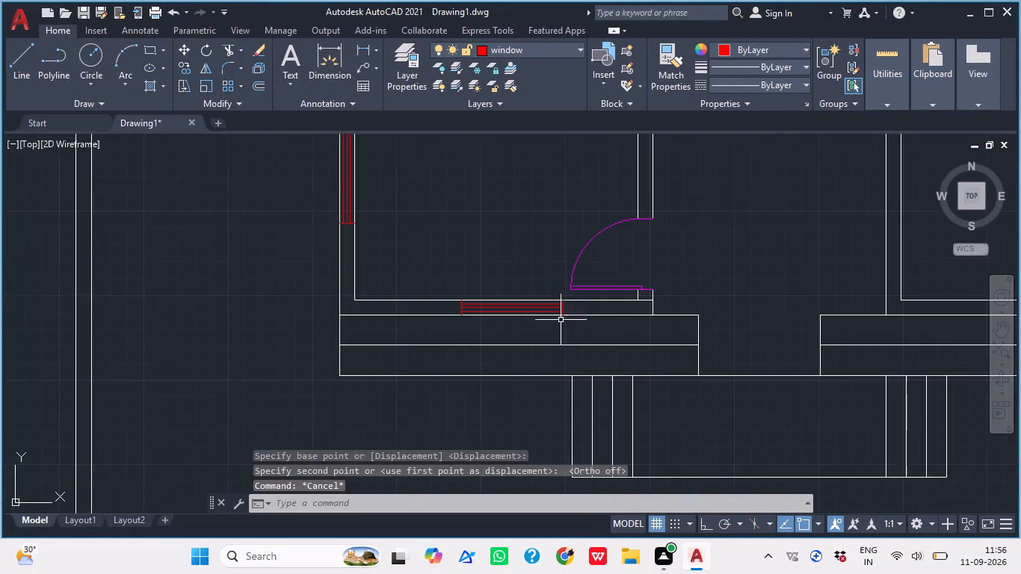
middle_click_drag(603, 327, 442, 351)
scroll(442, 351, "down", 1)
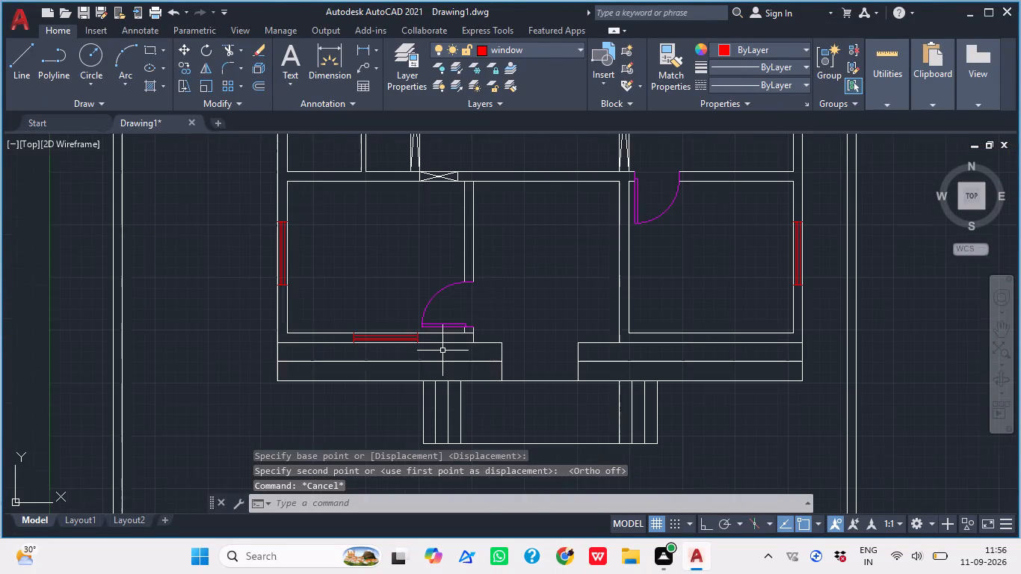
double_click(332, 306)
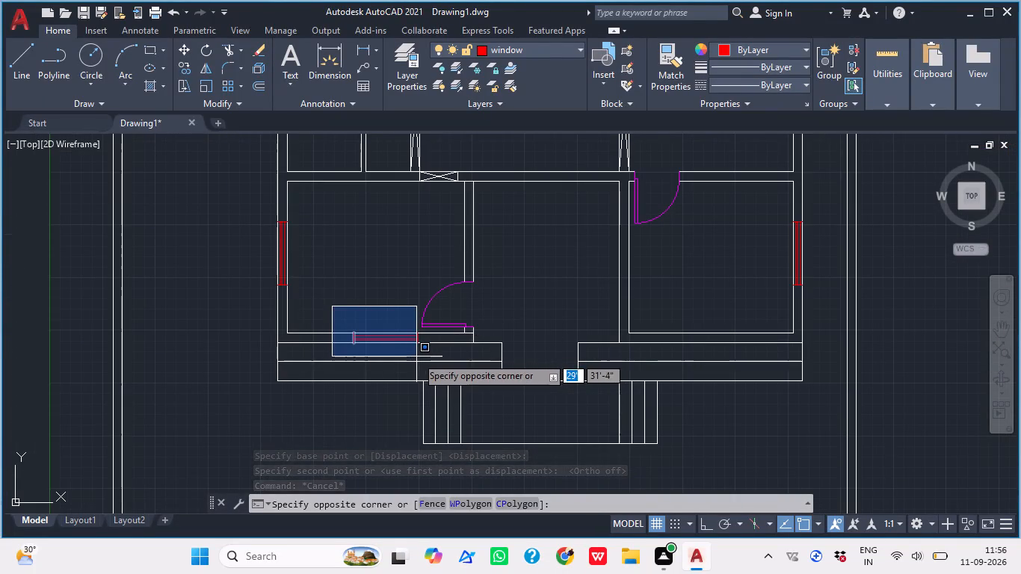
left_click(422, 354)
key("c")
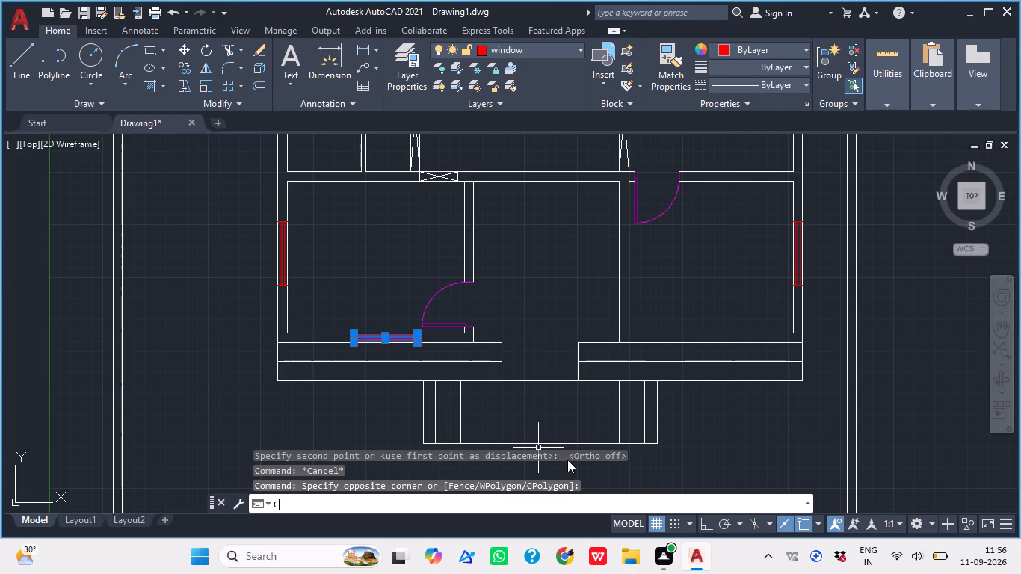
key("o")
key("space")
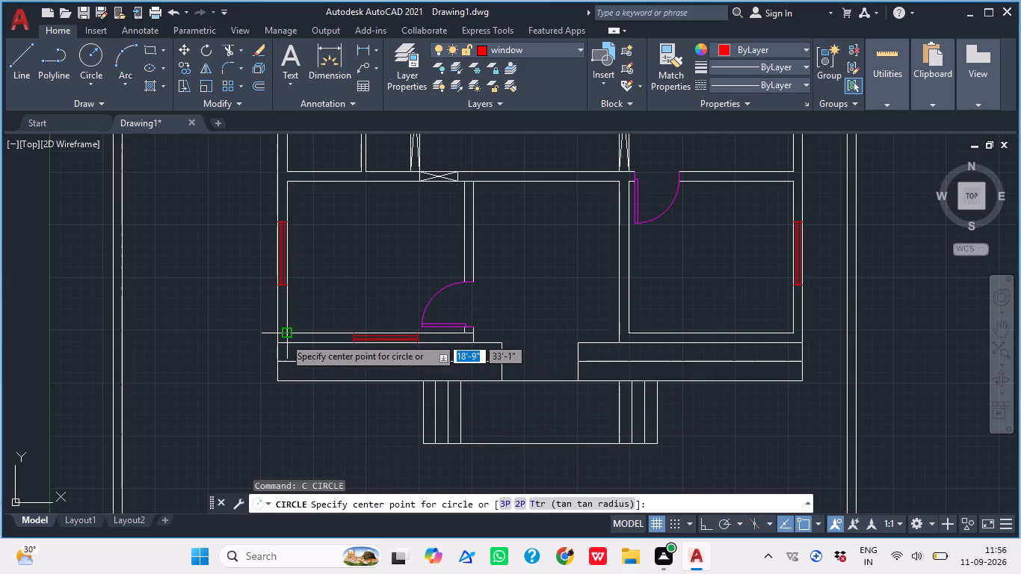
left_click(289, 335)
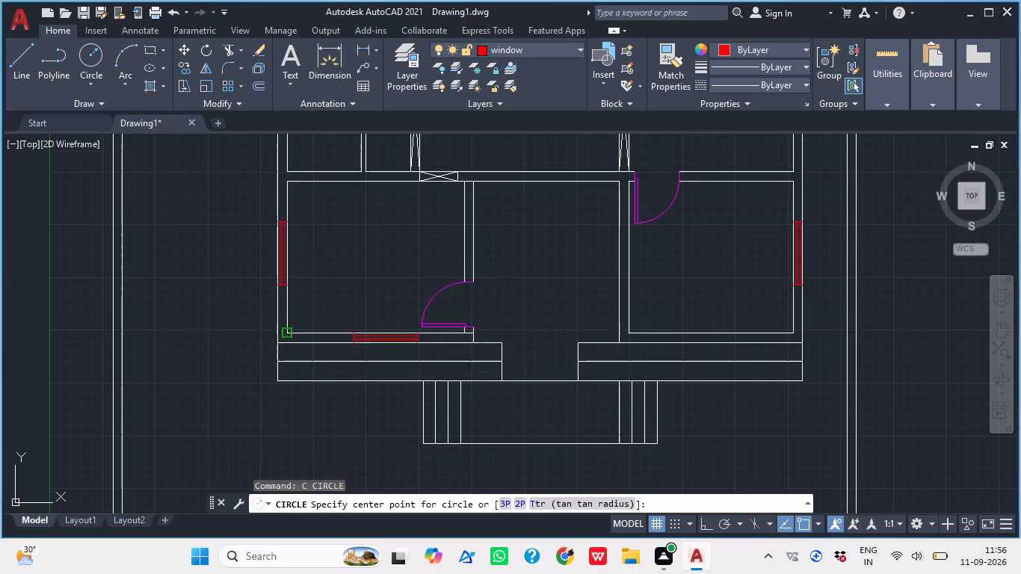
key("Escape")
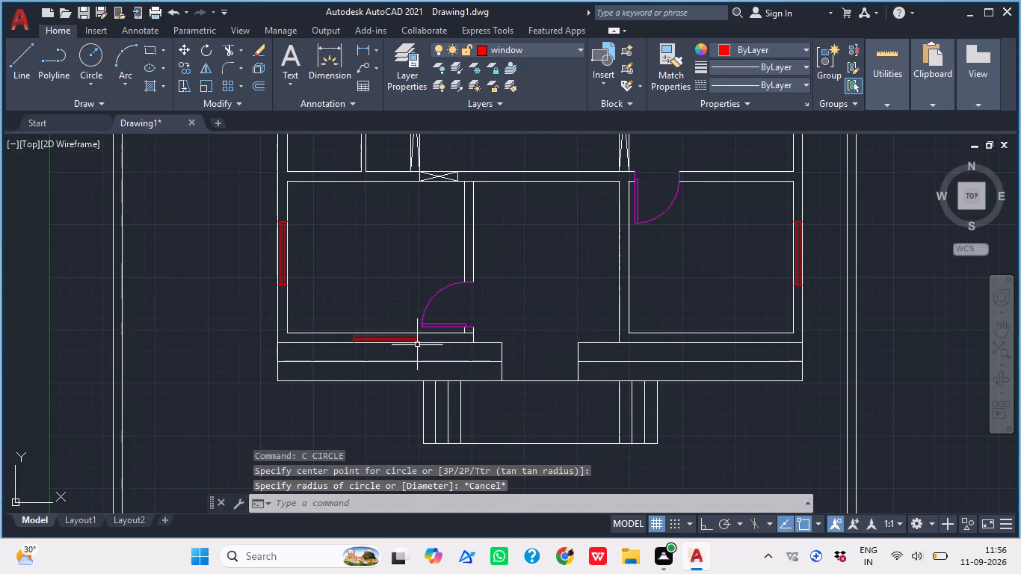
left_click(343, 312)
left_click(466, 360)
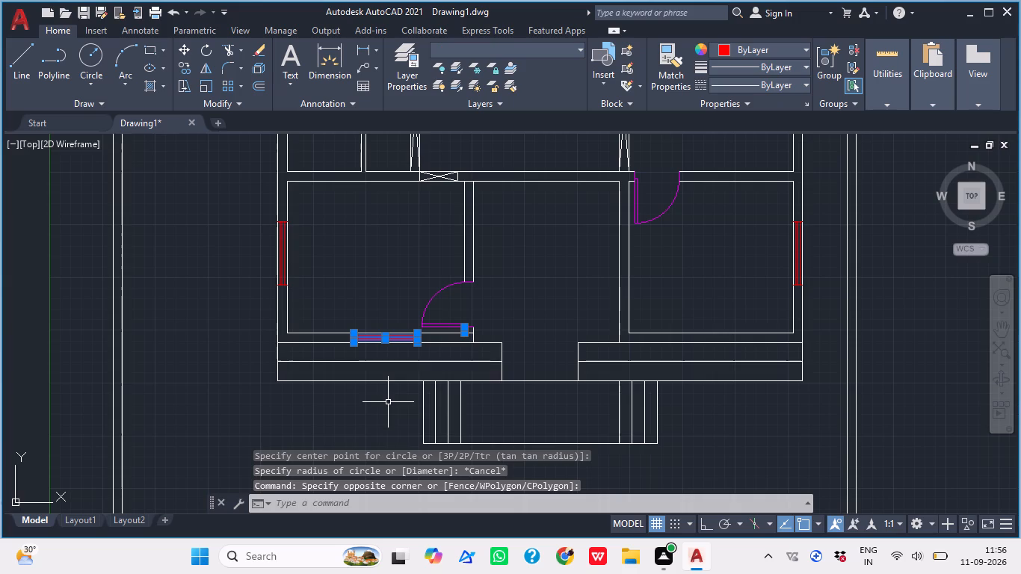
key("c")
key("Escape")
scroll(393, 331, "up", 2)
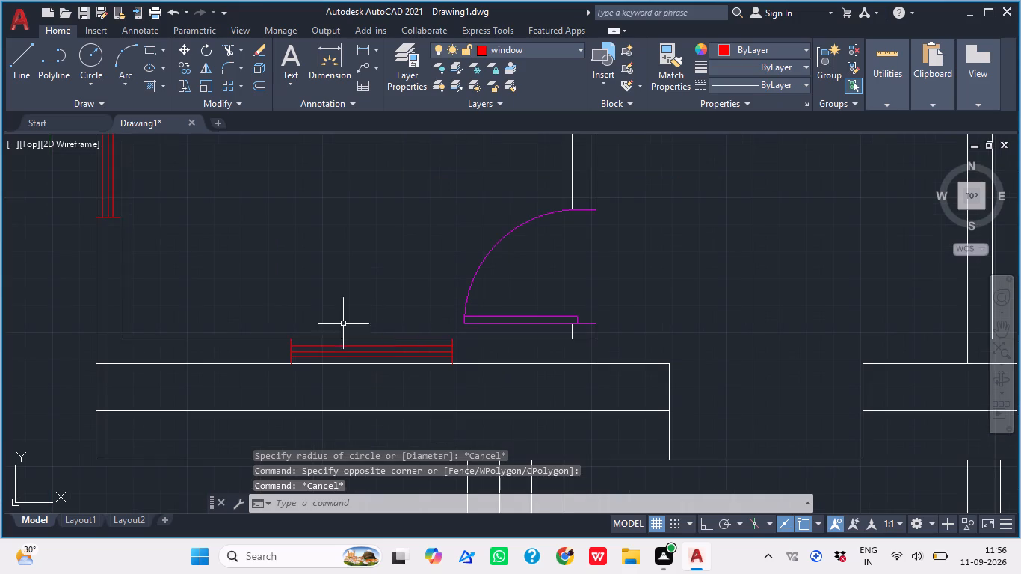
Copy the southwest room's south-wall window from that room's inner southwest corner to the west face of the southeast room's west wall, about 26'-3" east.
left_click(268, 316)
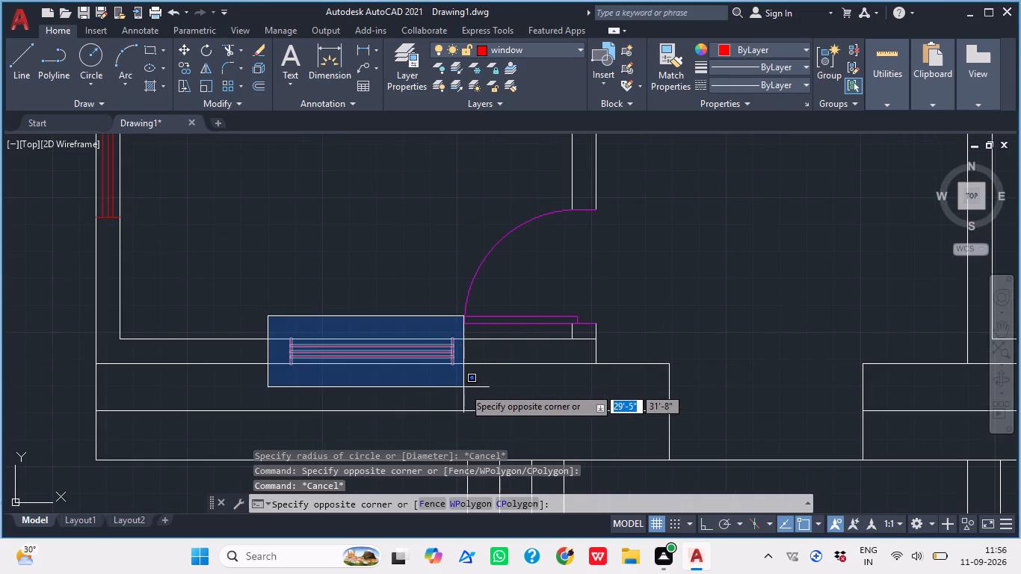
left_click(463, 387)
key("c")
key("o")
key("space")
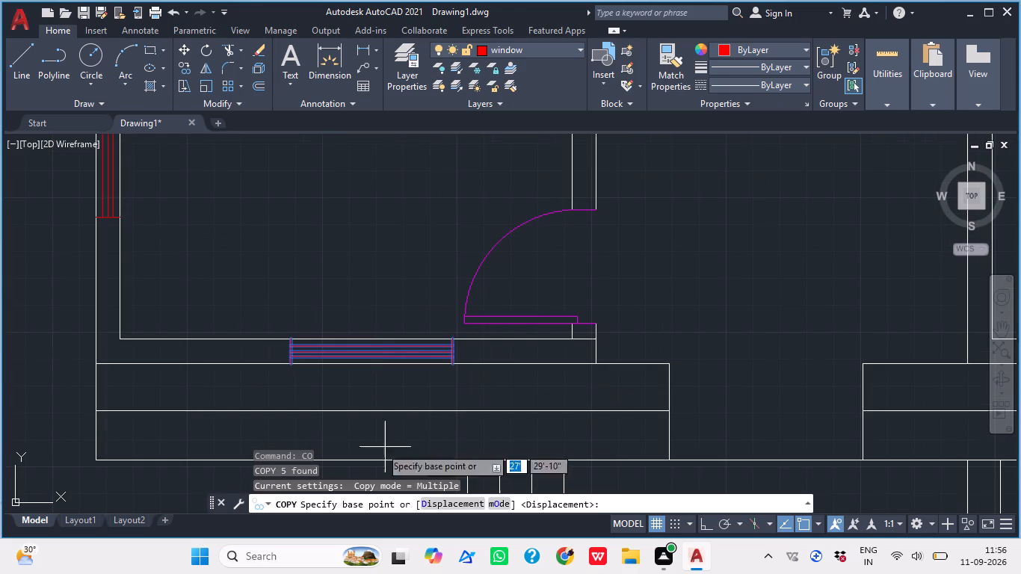
left_click(121, 340)
scroll(331, 342, "down", 2)
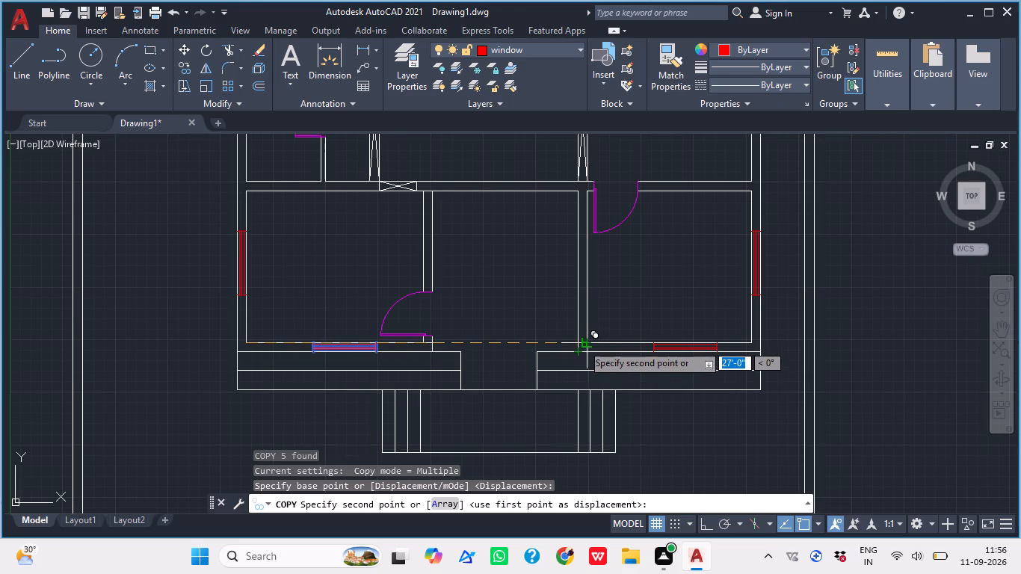
scroll(583, 344, "up", 1)
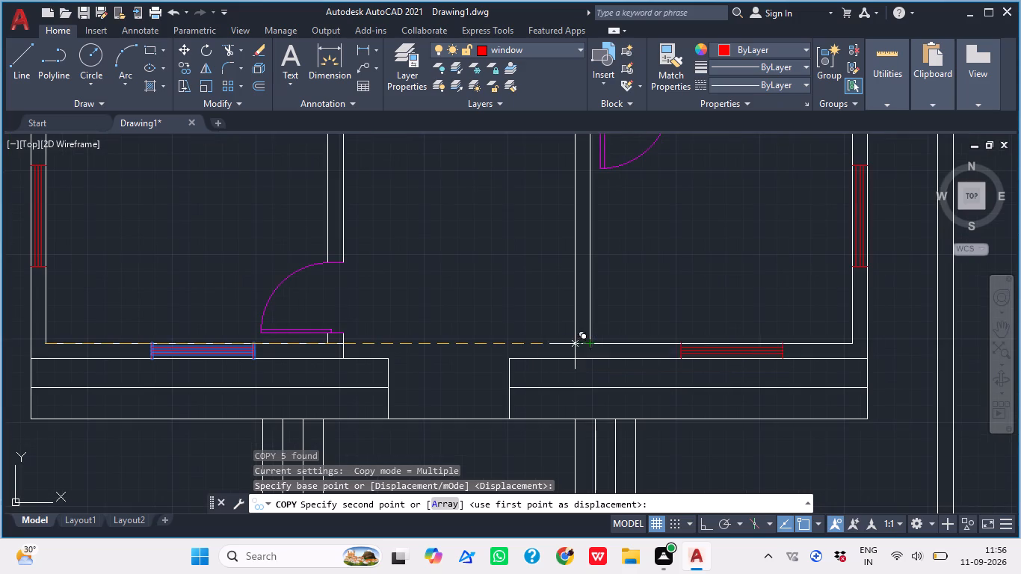
scroll(572, 342, "up", 1)
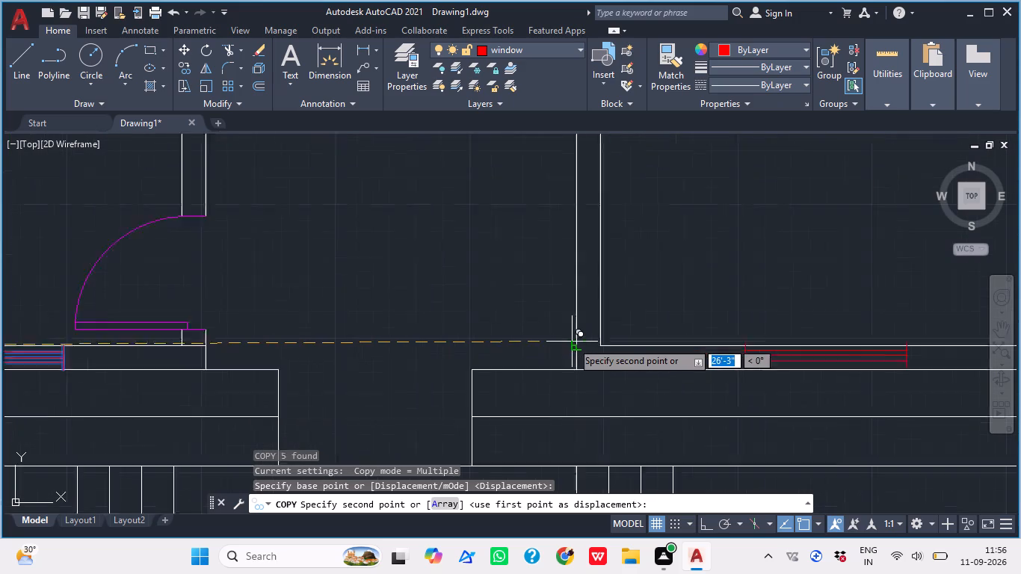
scroll(572, 342, "up", 2)
left_click(582, 354)
scroll(515, 353, "down", 3)
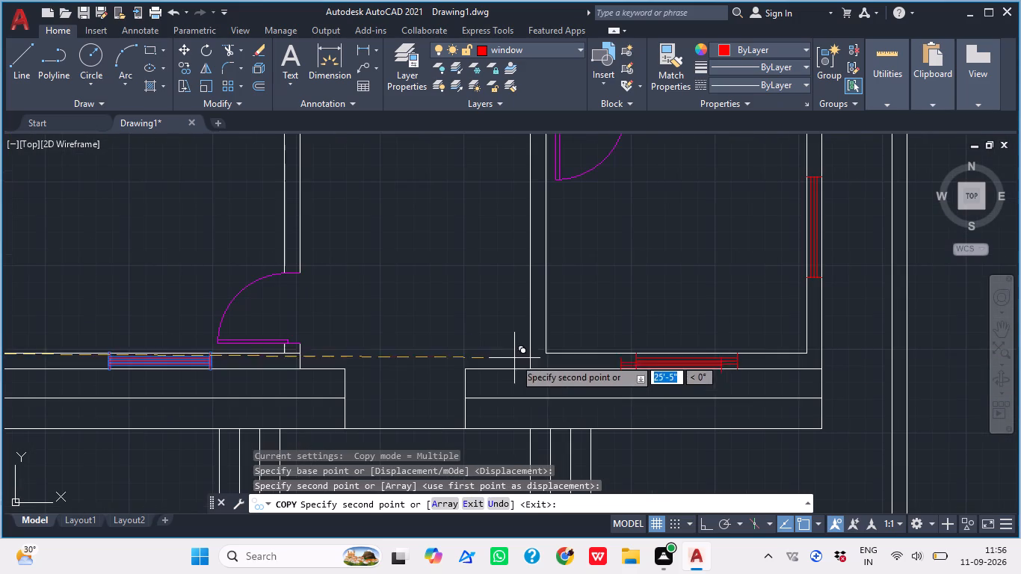
key("Escape")
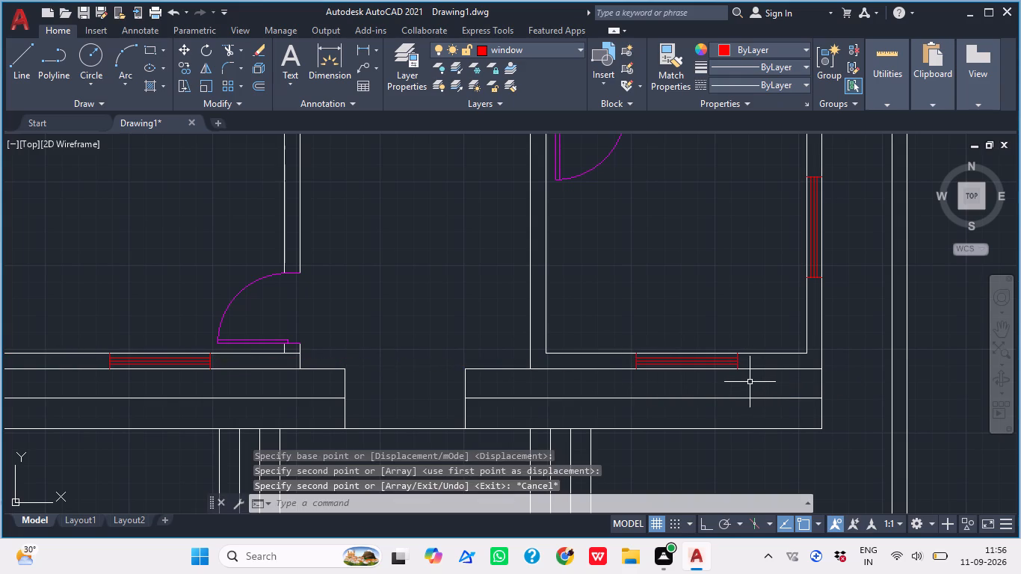
Erase the three spare window symbols lying in the open area east of the plan.
scroll(692, 326, "down", 2)
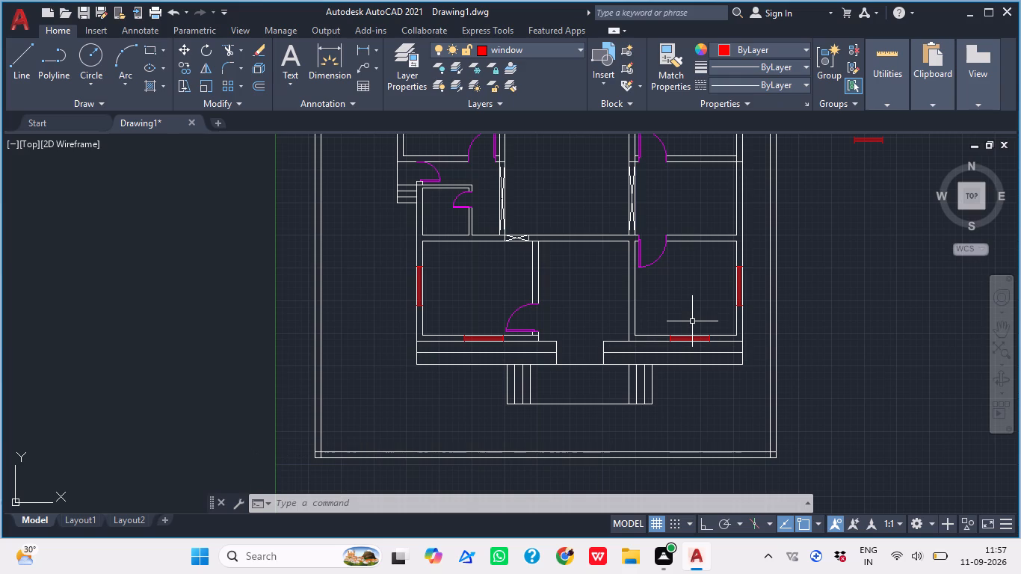
middle_click_drag(825, 179, 509, 265)
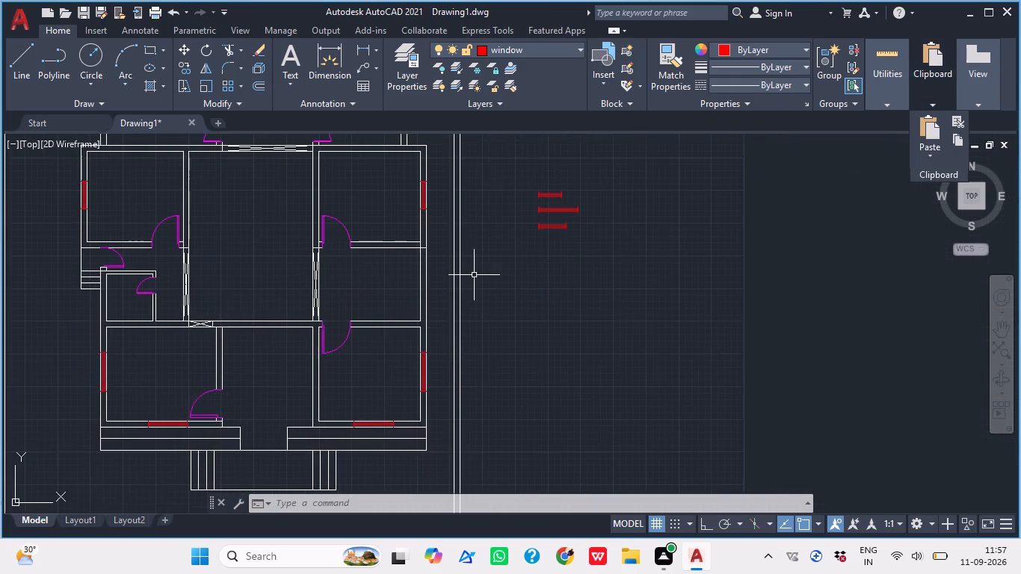
left_click(520, 145)
left_click(626, 297)
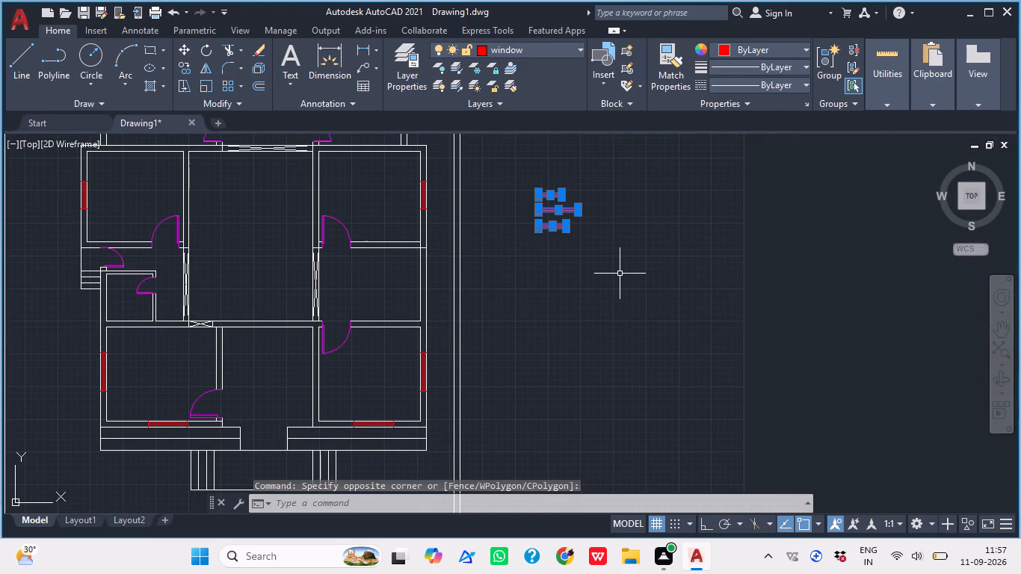
key("Delete")
Make furniture the current layer.
scroll(493, 232, "down", 2)
middle_click_drag(496, 247, 483, 345)
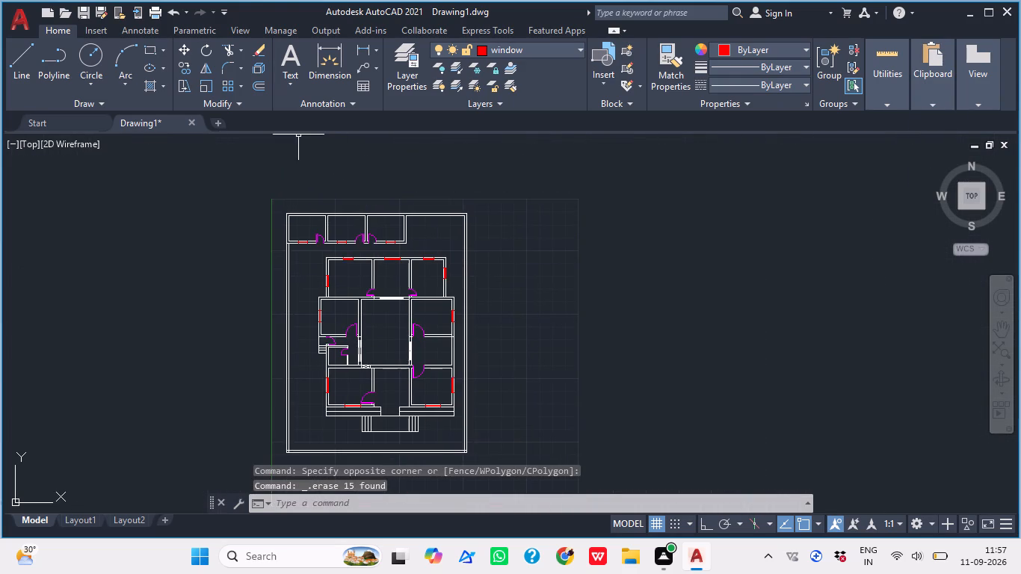
scroll(297, 153, "up", 1)
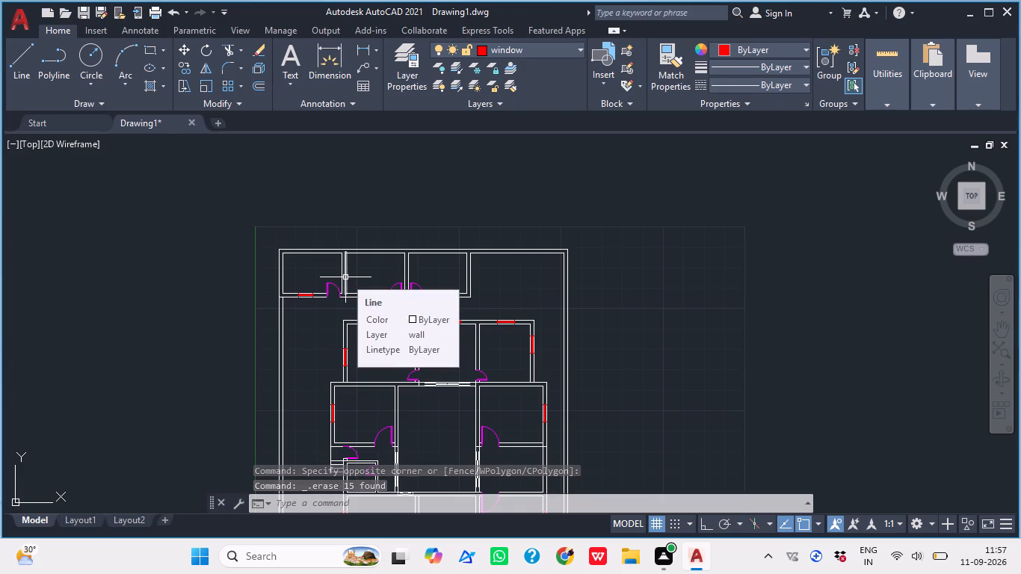
left_click(564, 44)
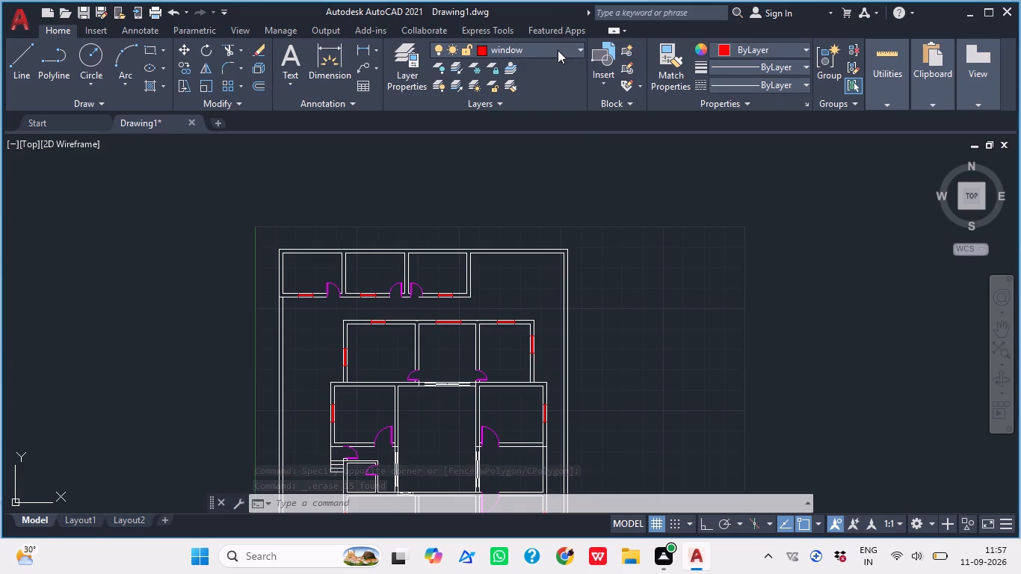
left_click(513, 100)
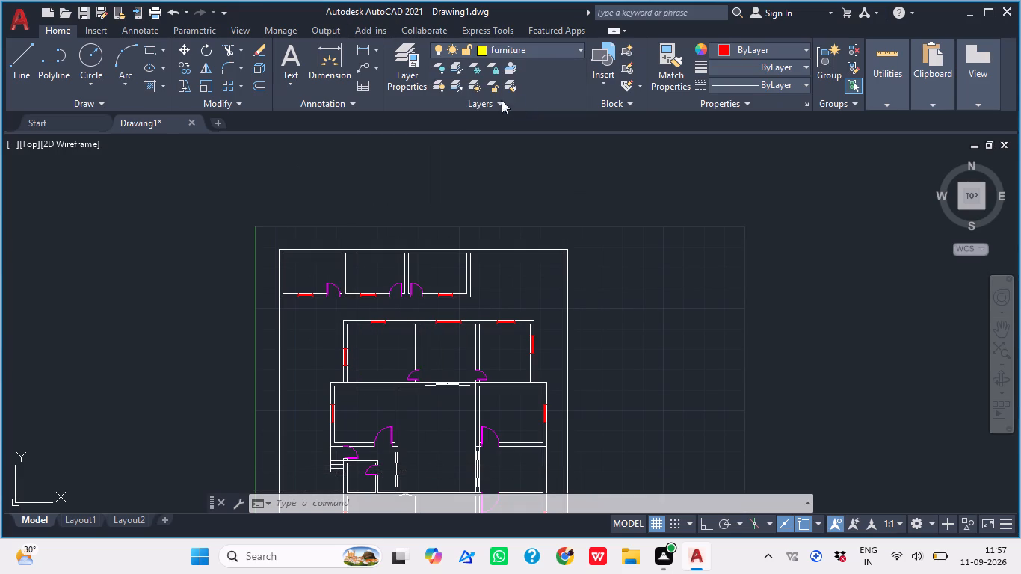
Insert the Vehicles - Imperial block from the Architectural tool palette into the open area north of the plan.
type("TP")
key("space")
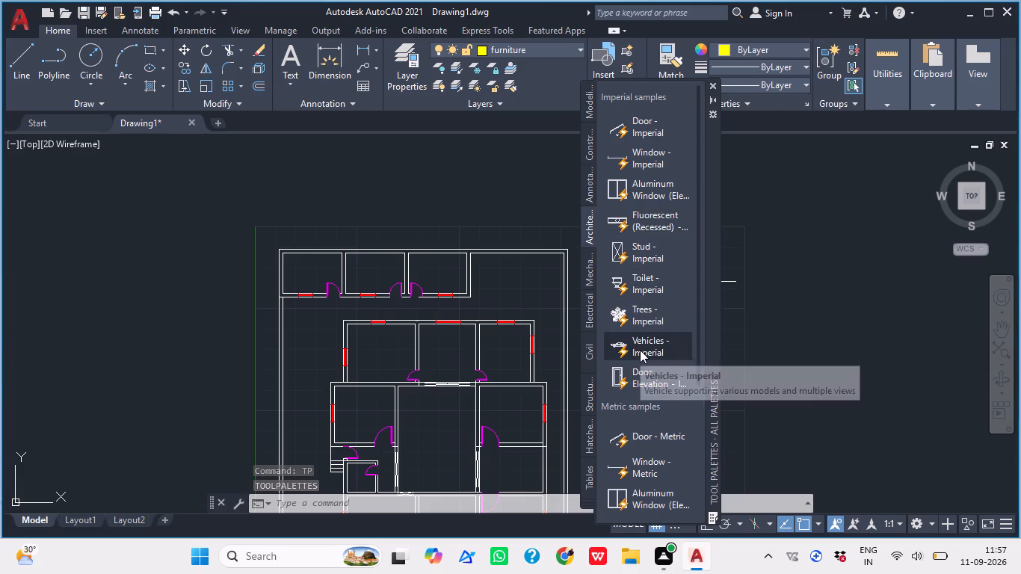
left_click_drag(643, 346, 509, 174)
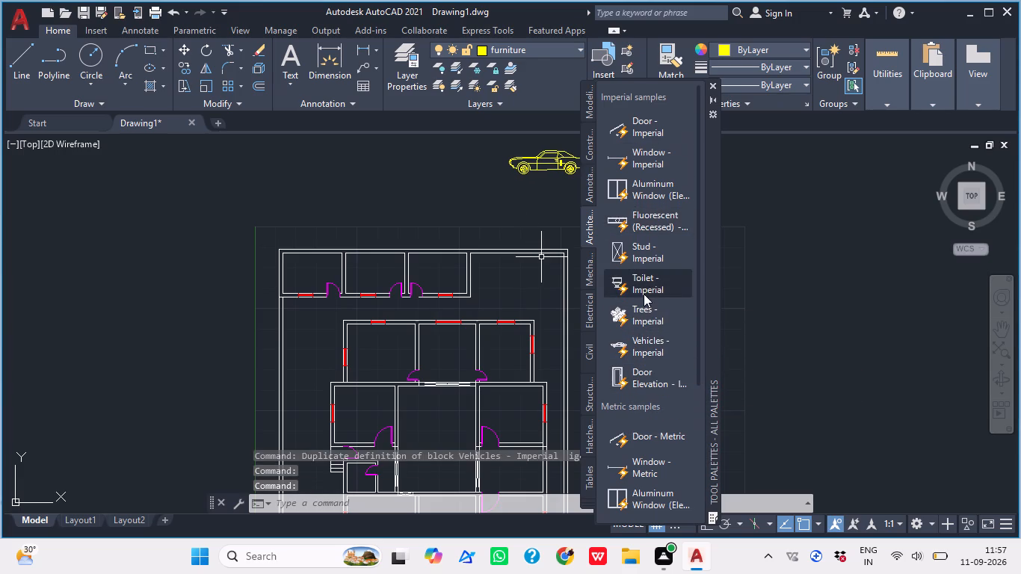
Look through the Civil and Architectural tool palettes for usable blocks and close the palettes.
scroll(632, 286, "down", 1)
left_click(585, 353)
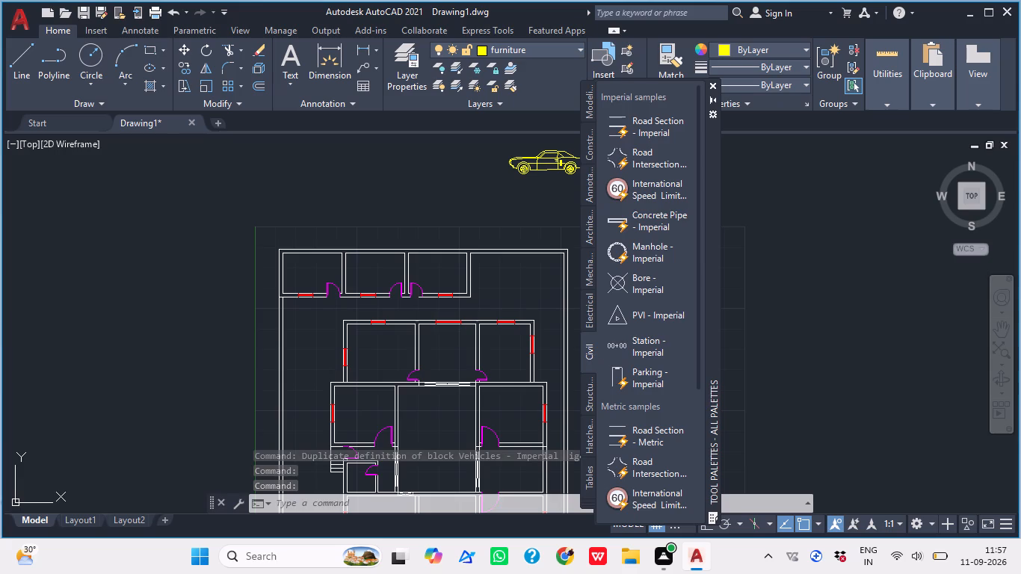
scroll(623, 217, "down", 5)
scroll(625, 227, "up", 3)
scroll(633, 199, "down", 2)
scroll(633, 199, "up", 3)
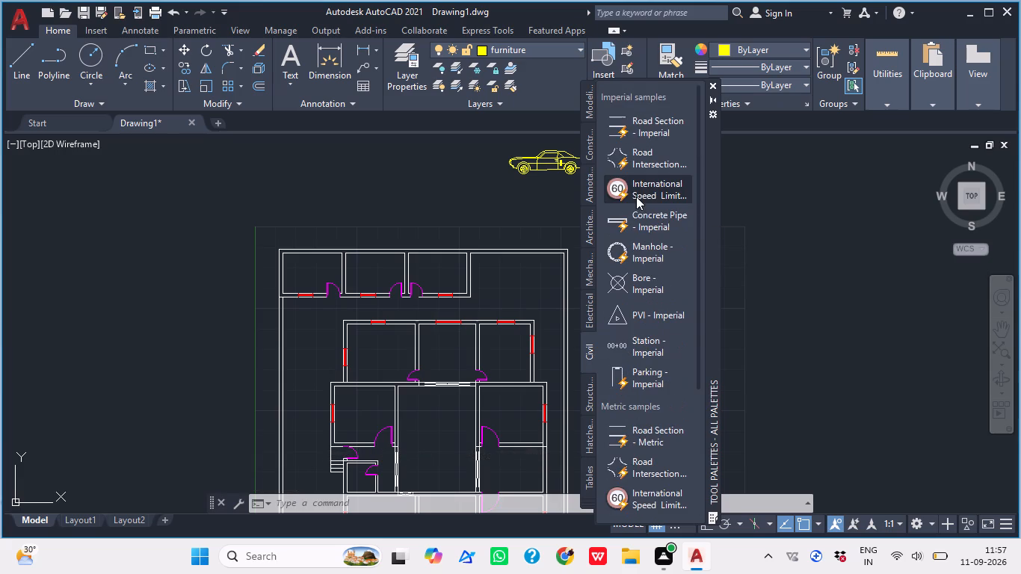
left_click(584, 226)
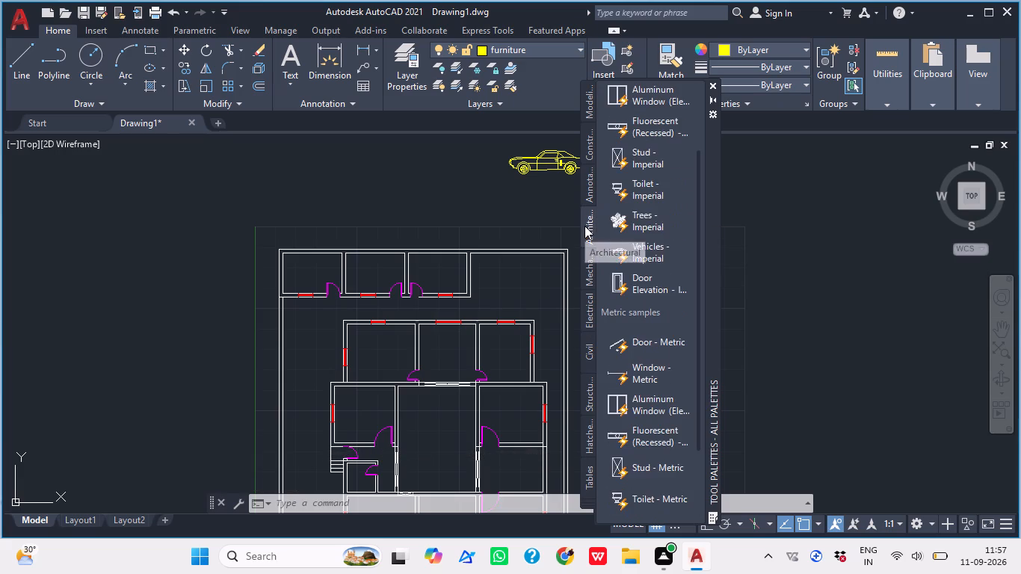
scroll(651, 146, "up", 2)
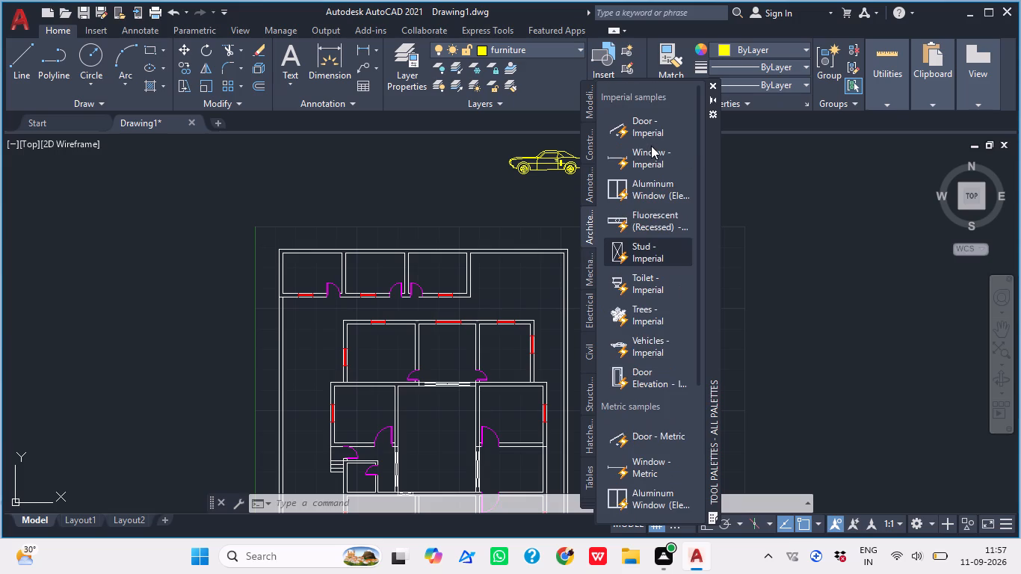
scroll(651, 146, "up", 2)
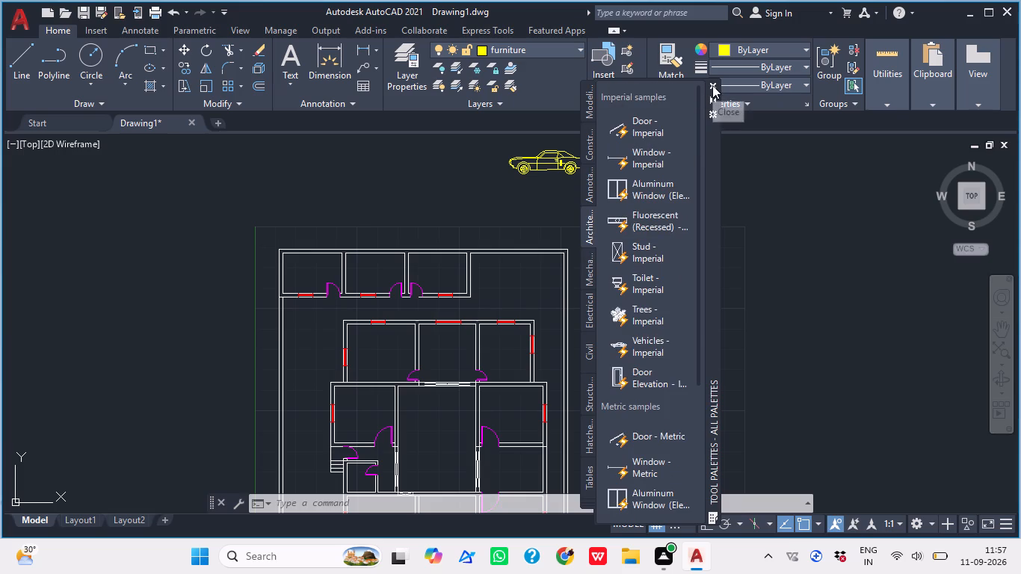
left_click(712, 85)
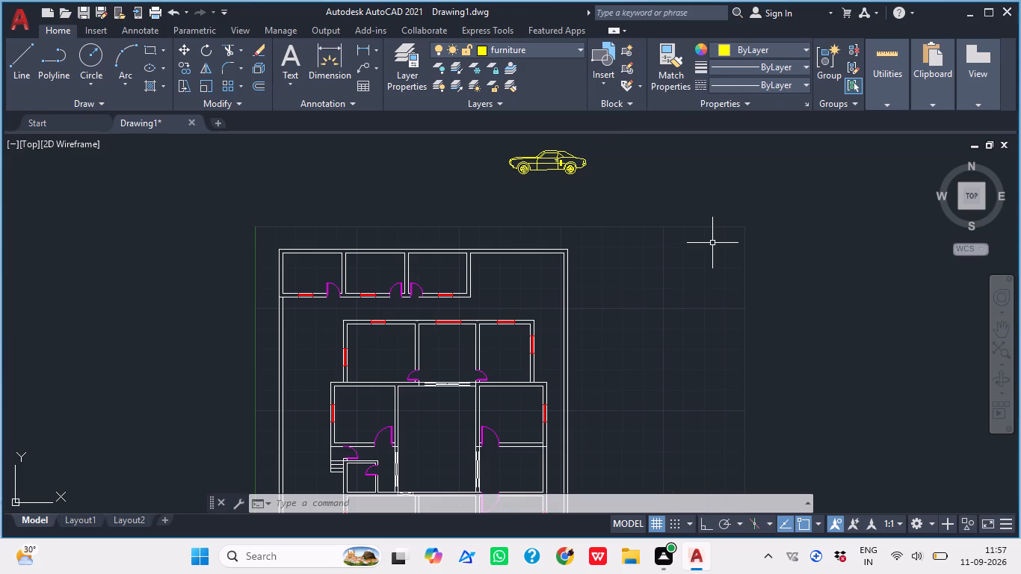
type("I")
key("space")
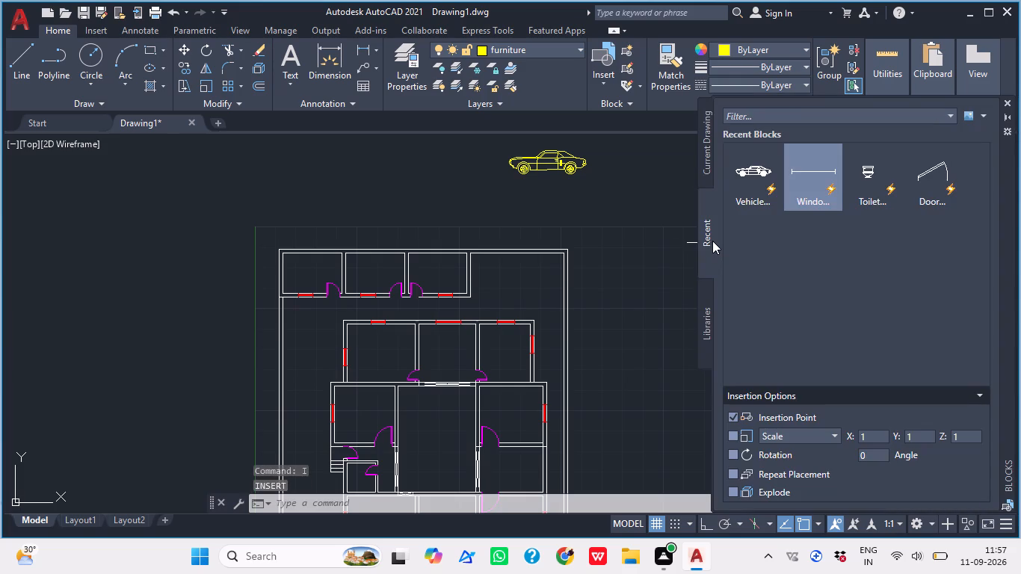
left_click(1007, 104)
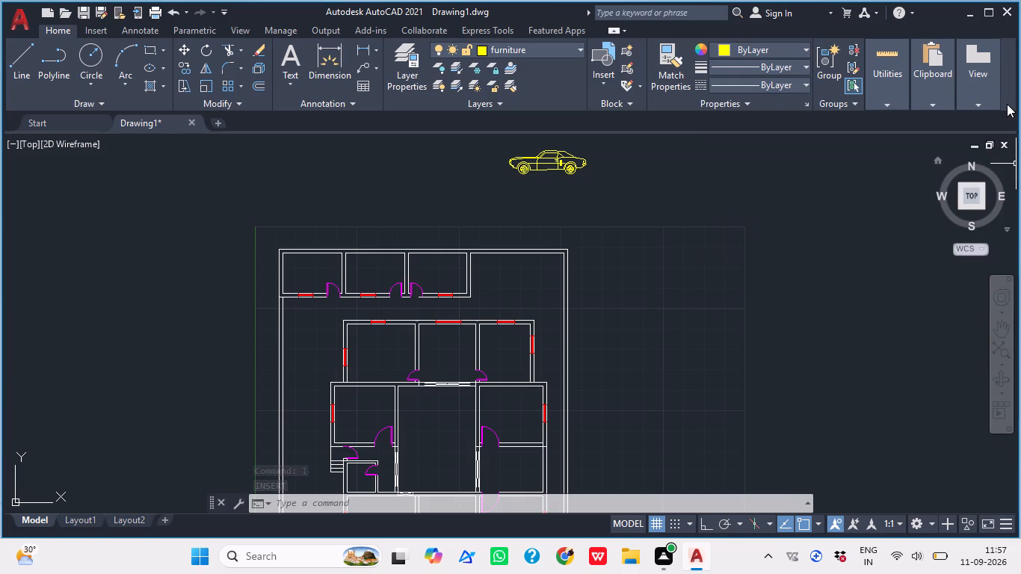
Insert the Bed - Queen block from DesignCenter's Home - Space Planner drawing into the open area east of the plan.
key("ctrl+2")
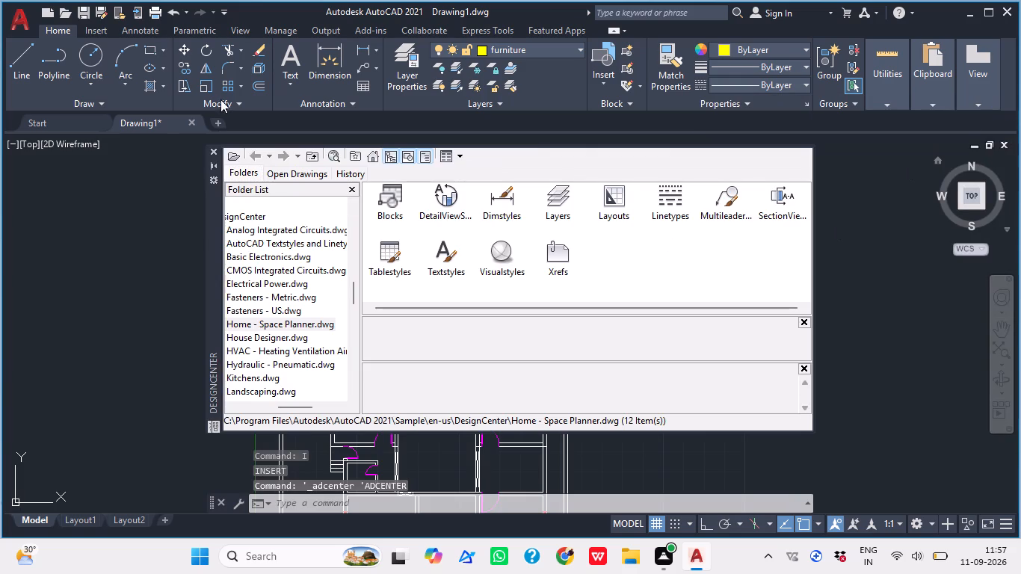
left_click(392, 194)
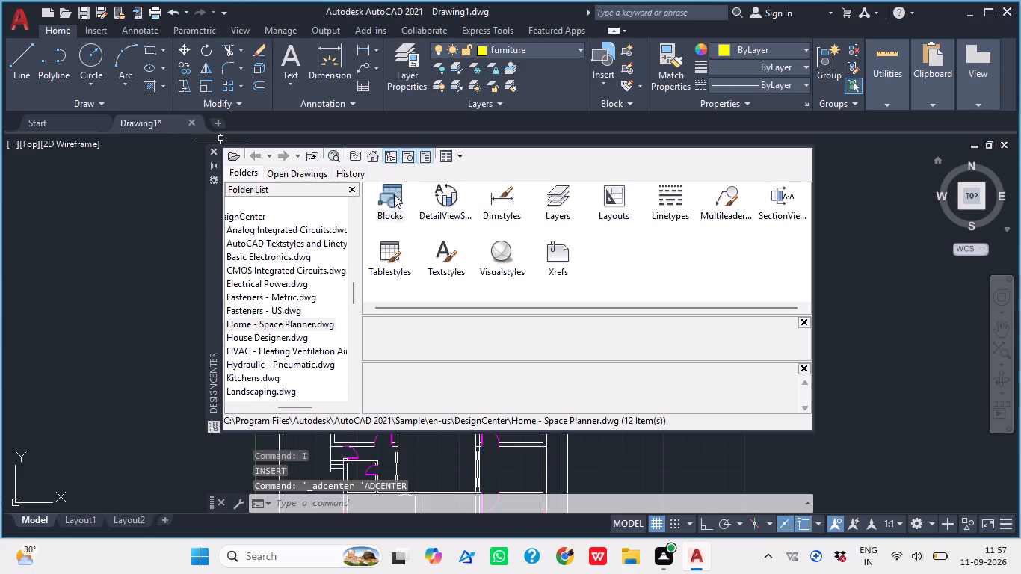
left_click(397, 196)
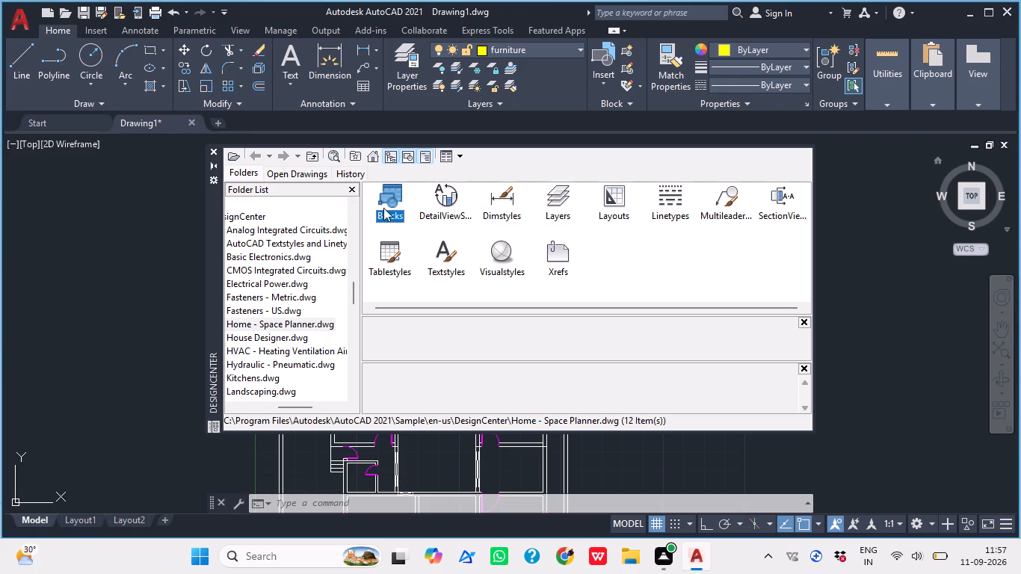
left_click(378, 197)
left_click(382, 197)
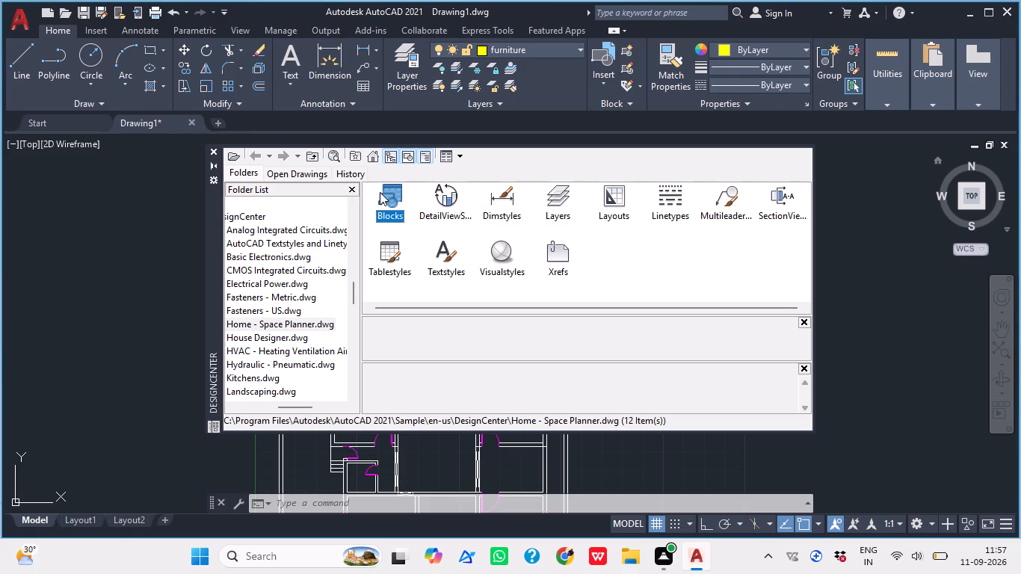
double_click(385, 197)
left_click(425, 222)
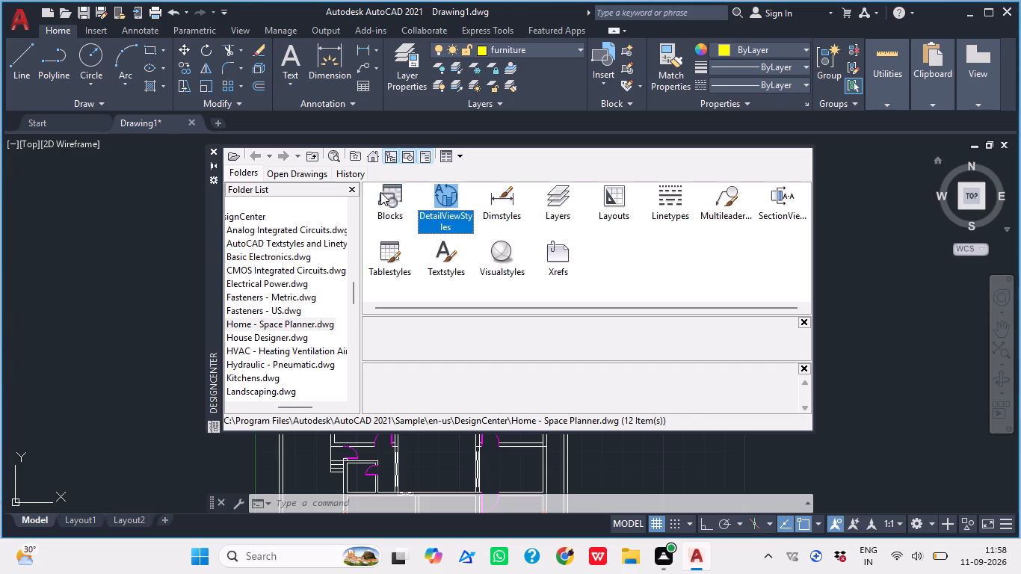
double_click(380, 192)
left_click_drag(391, 185, 386, 223)
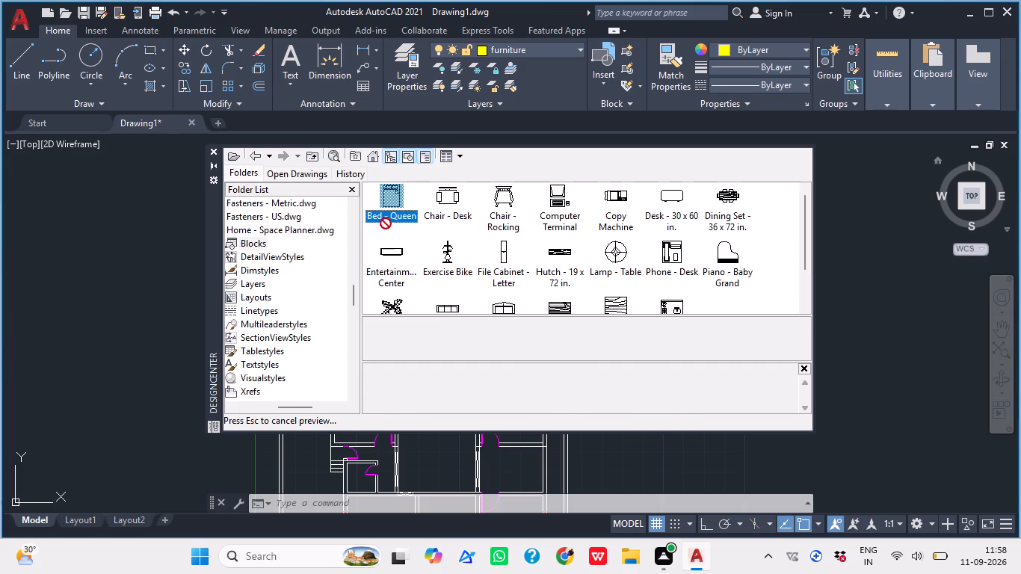
left_click_drag(386, 223, 594, 450)
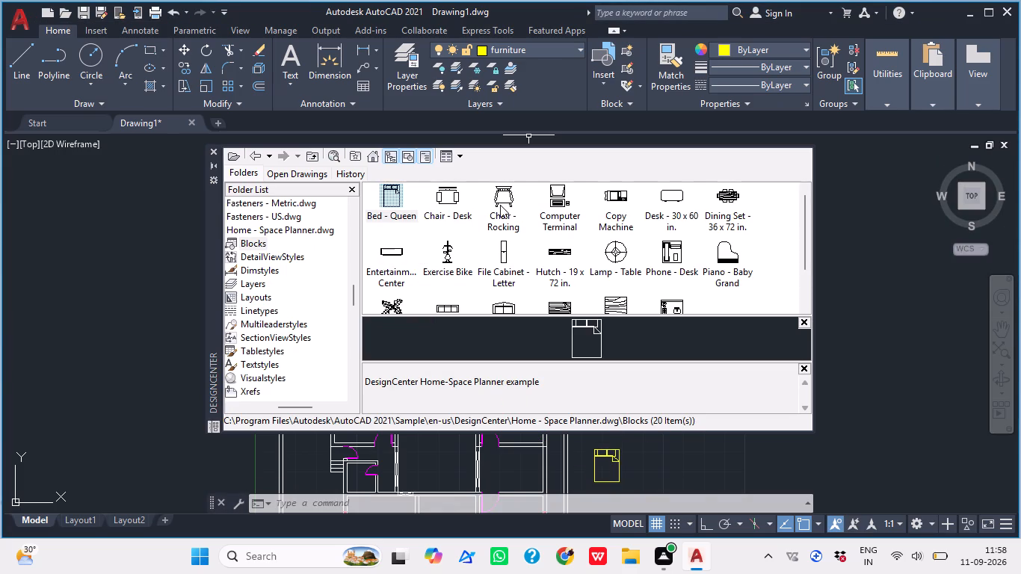
Insert the Chair - Rocking block and the curved-back two-seat Sofa - Roundback block east of the bed.
left_click_drag(497, 202, 647, 474)
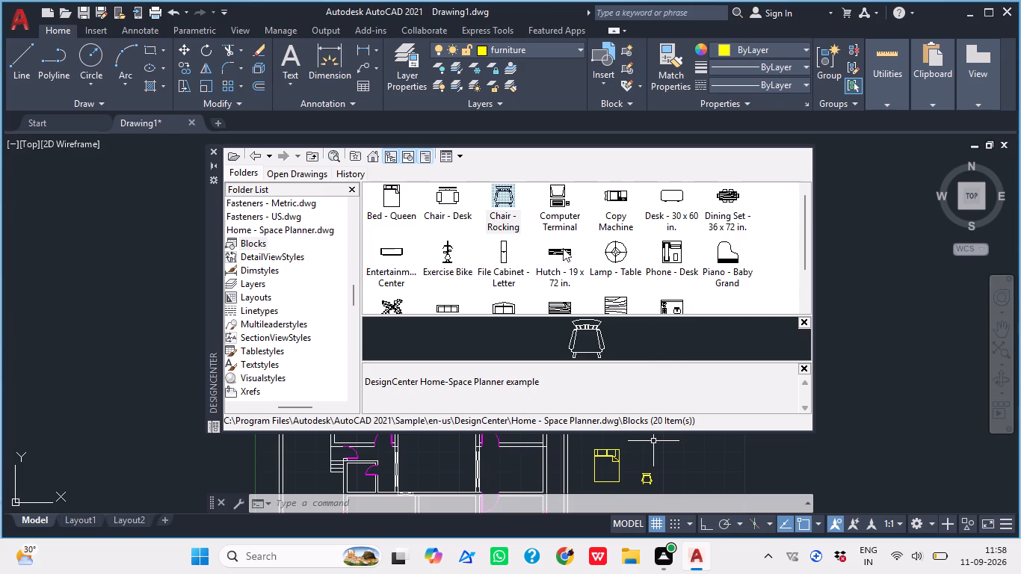
scroll(541, 229, "down", 2)
left_click_drag(496, 262, 687, 467)
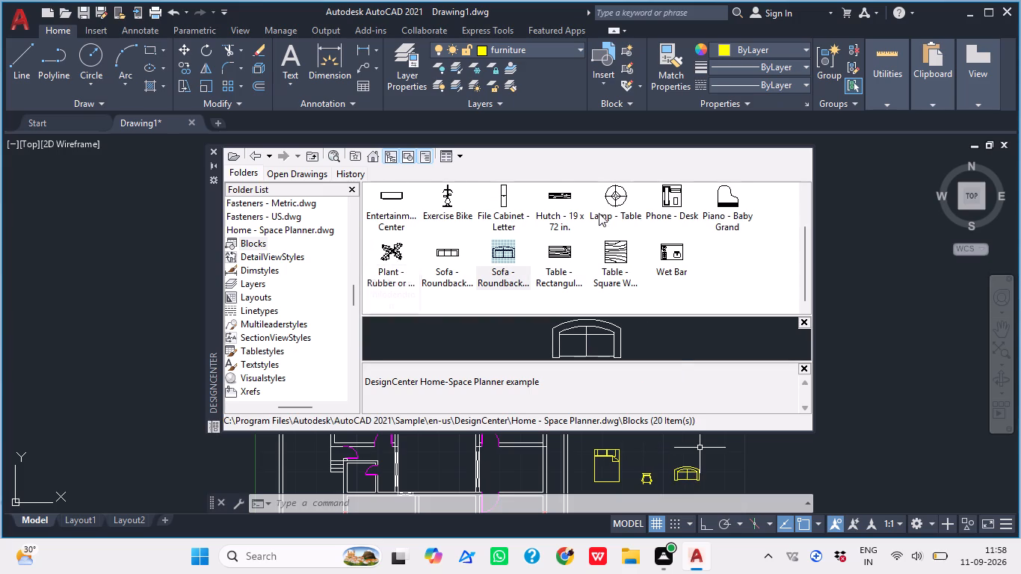
Insert the rectangular wood table block east of the sofa and the Dining Set - 36 x 72 in. block north of the sofa.
scroll(599, 213, "up", 1)
scroll(579, 189, "down", 1)
left_click_drag(564, 250, 705, 431)
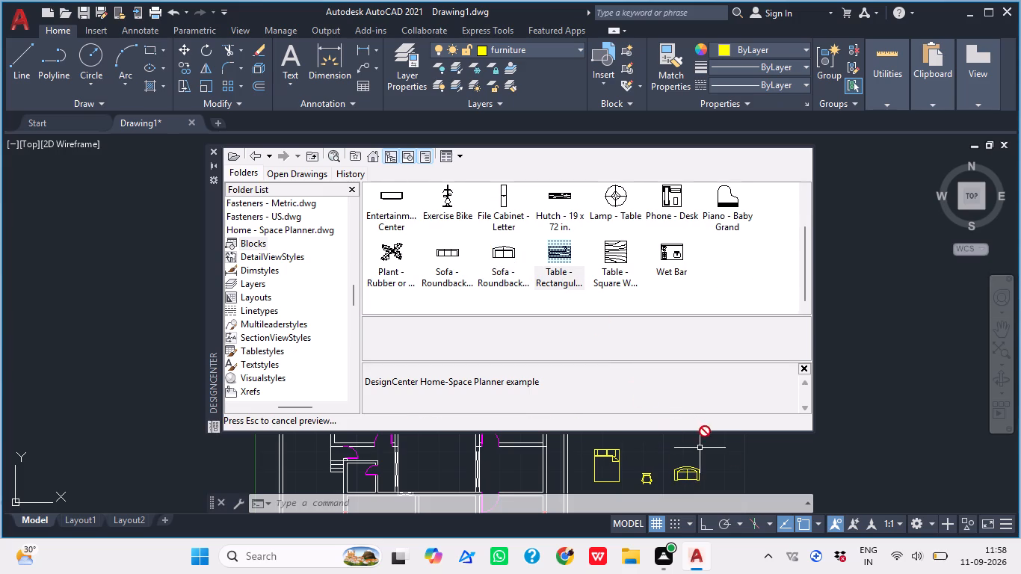
left_click_drag(705, 431, 730, 454)
scroll(656, 222, "up", 2)
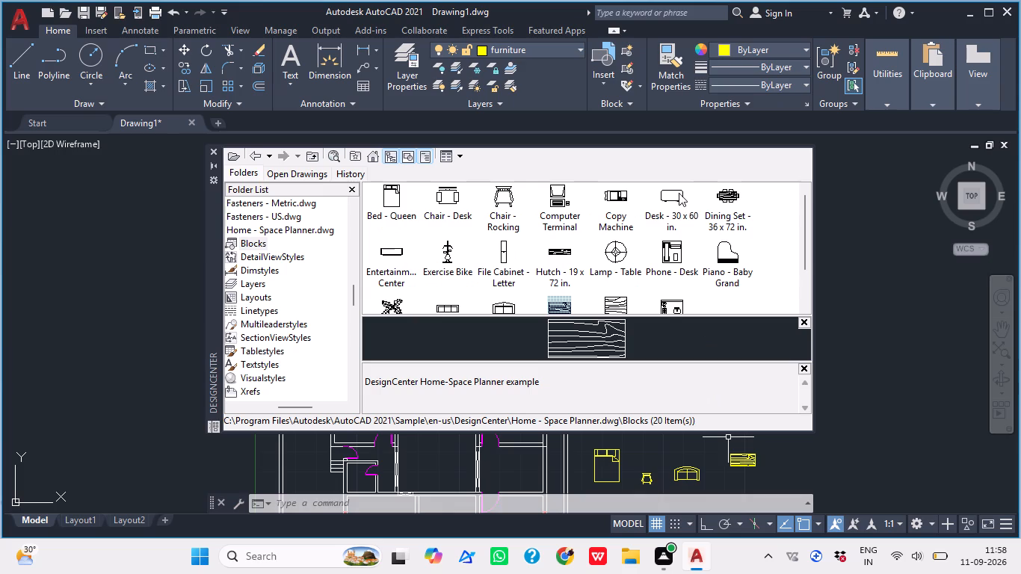
left_click(721, 211)
left_click_drag(718, 211, 673, 445)
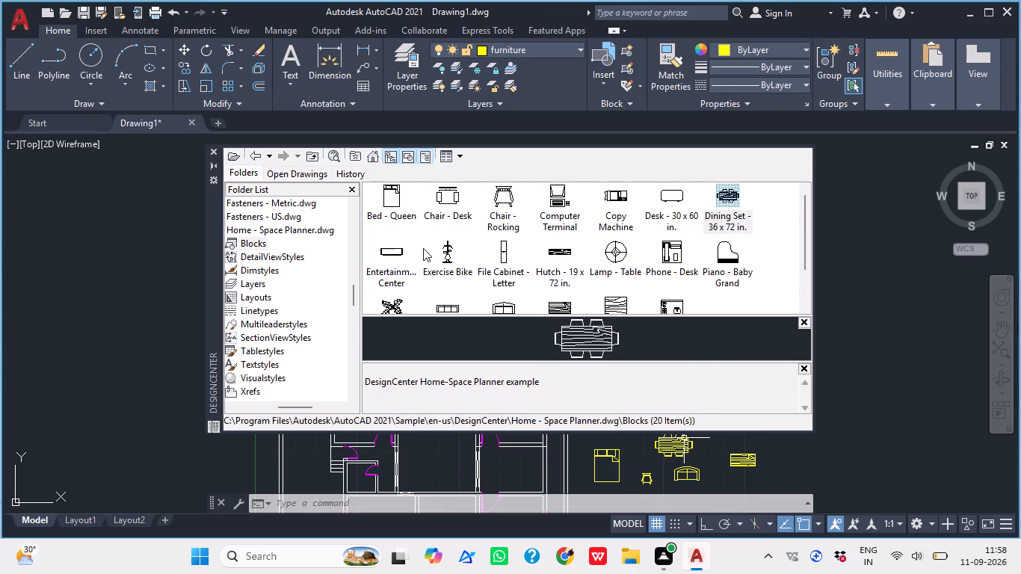
Insert the Toilet - top block from the House Designer drawing between the dining set and the rectangular table.
scroll(451, 236, "down", 3)
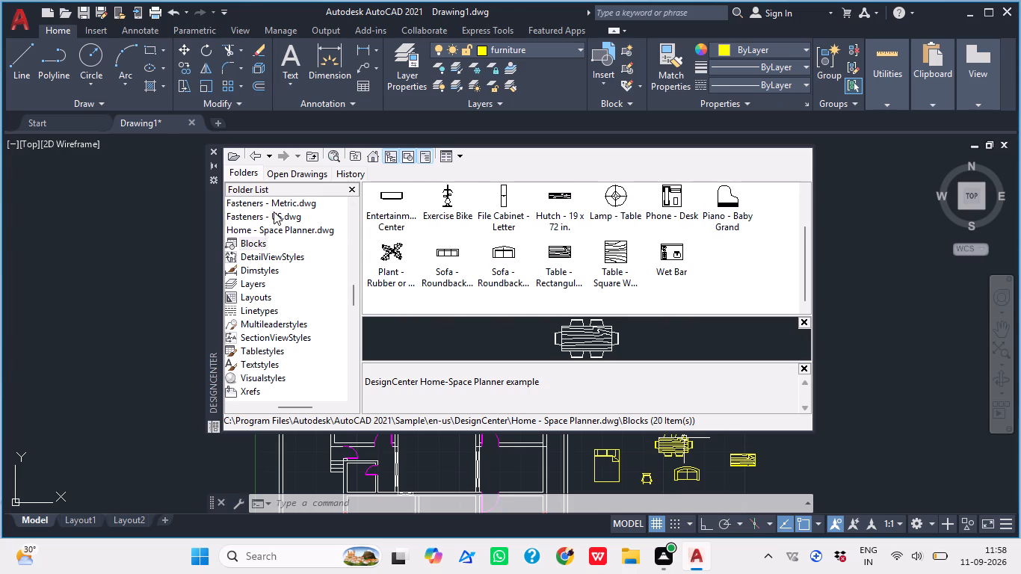
left_click(282, 229)
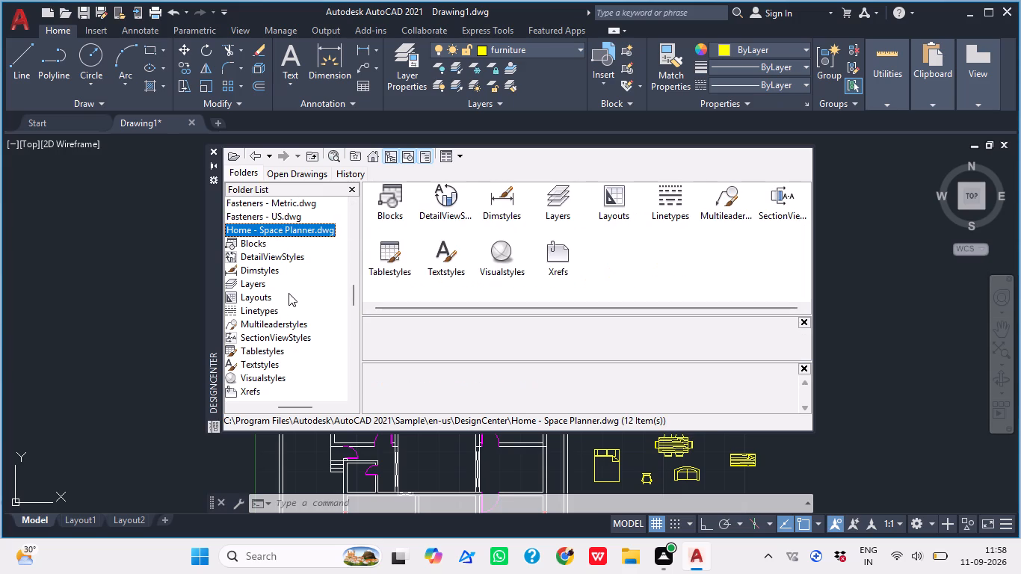
scroll(289, 293, "down", 3)
left_click(254, 283)
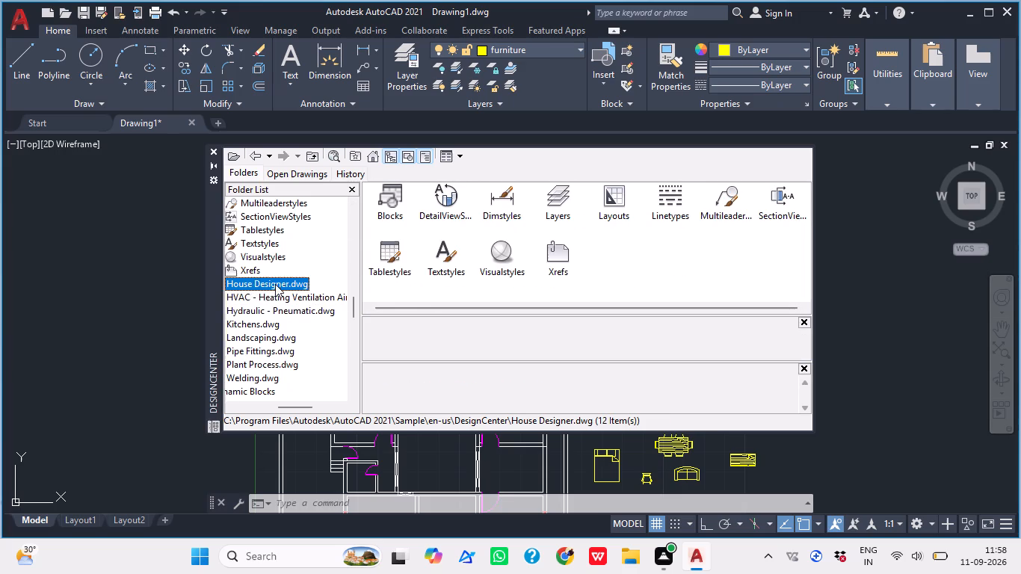
double_click(283, 286)
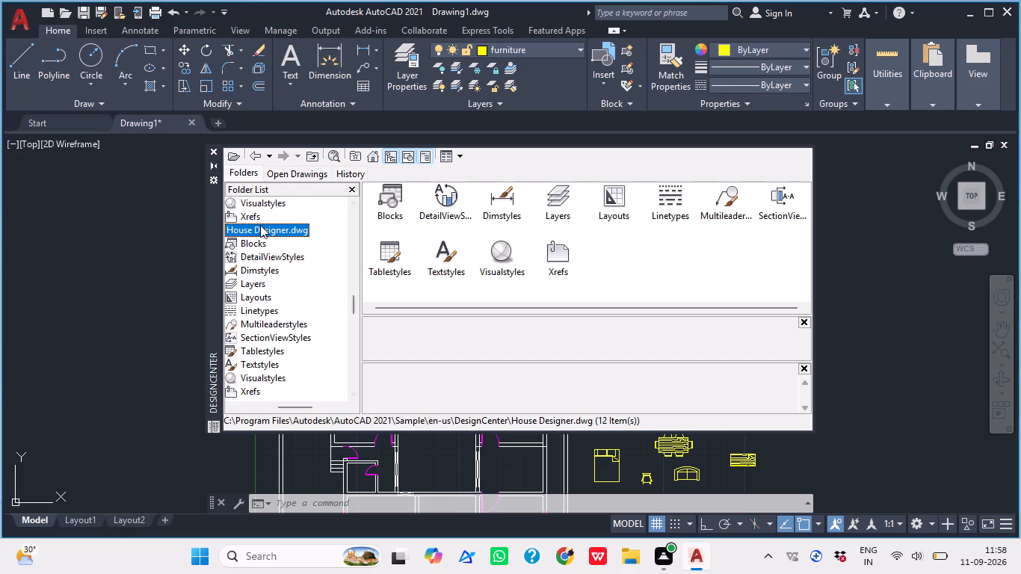
left_click(258, 237)
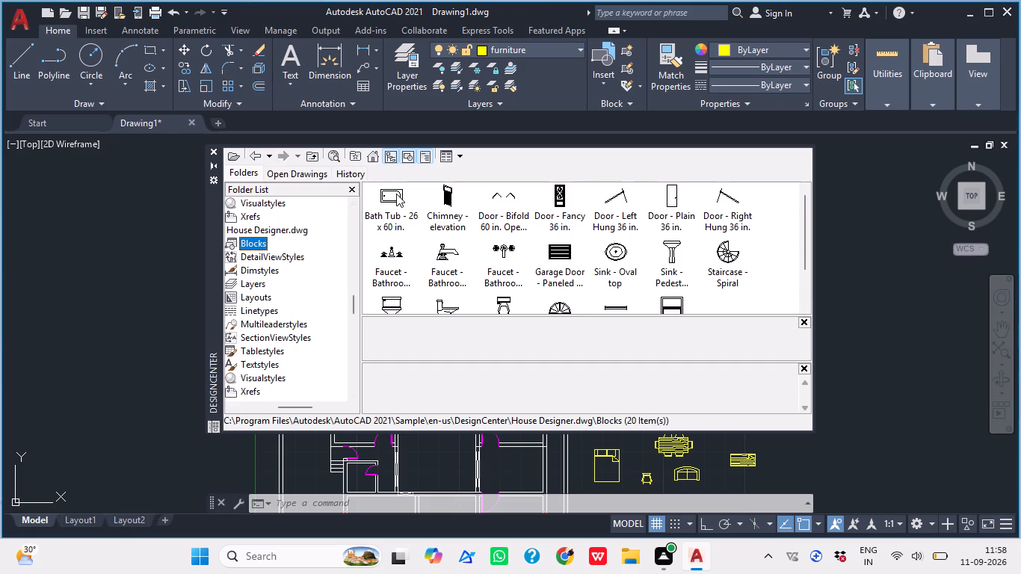
scroll(582, 229, "down", 2)
scroll(607, 200, "up", 1)
scroll(508, 241, "down", 2)
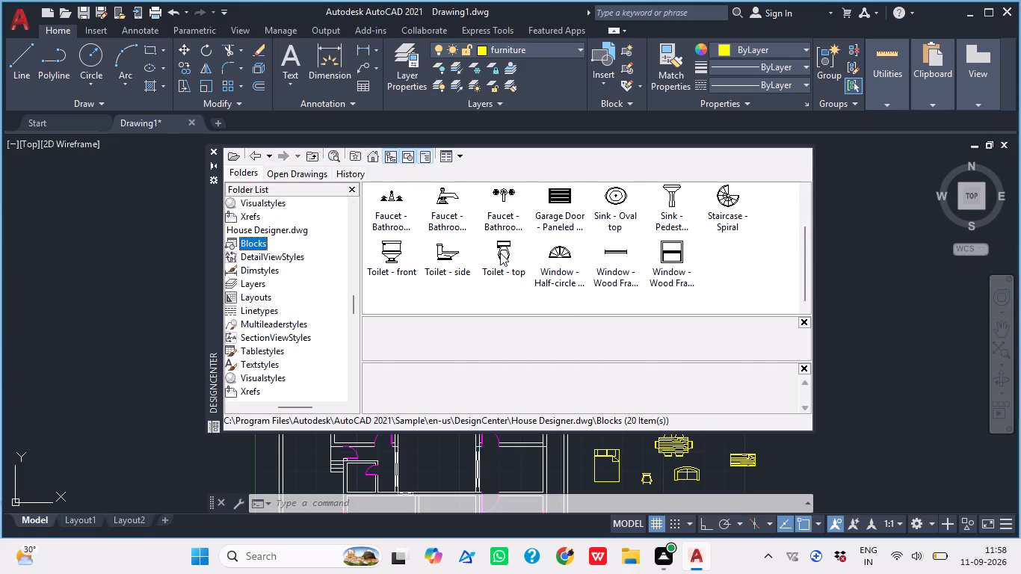
left_click_drag(500, 253, 701, 451)
left_click_drag(701, 451, 712, 444)
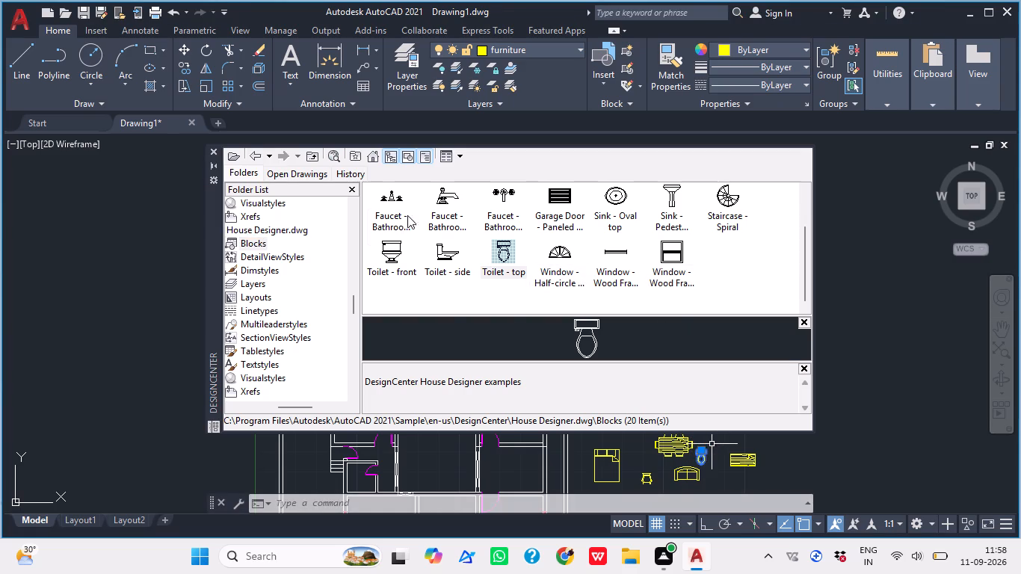
Look through the House Designer and Home - Space Planner blocks for further usable items and close DesignCenter.
scroll(458, 231, "up", 1)
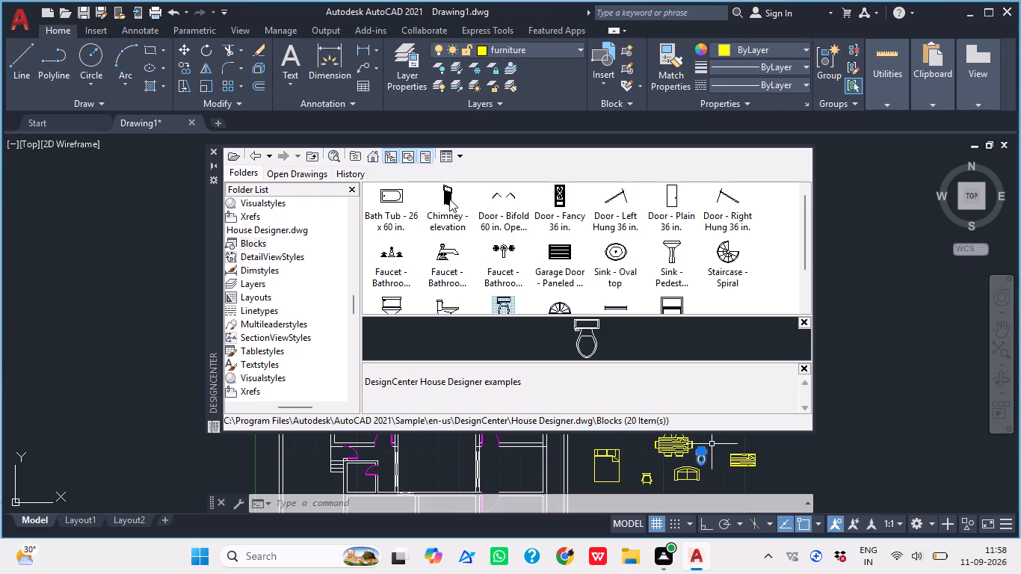
left_click(263, 226)
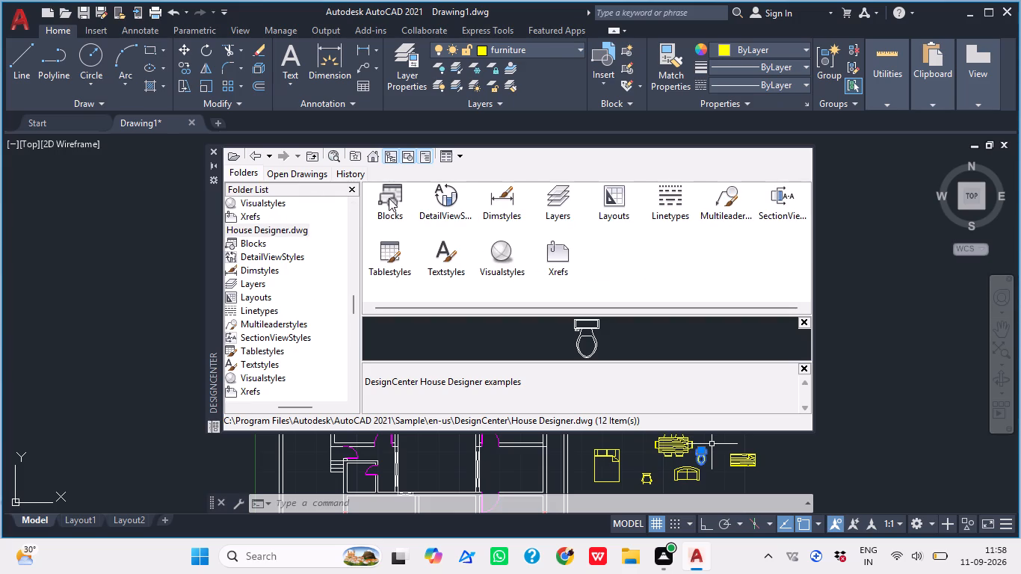
double_click(389, 198)
scroll(227, 219, "up", 1)
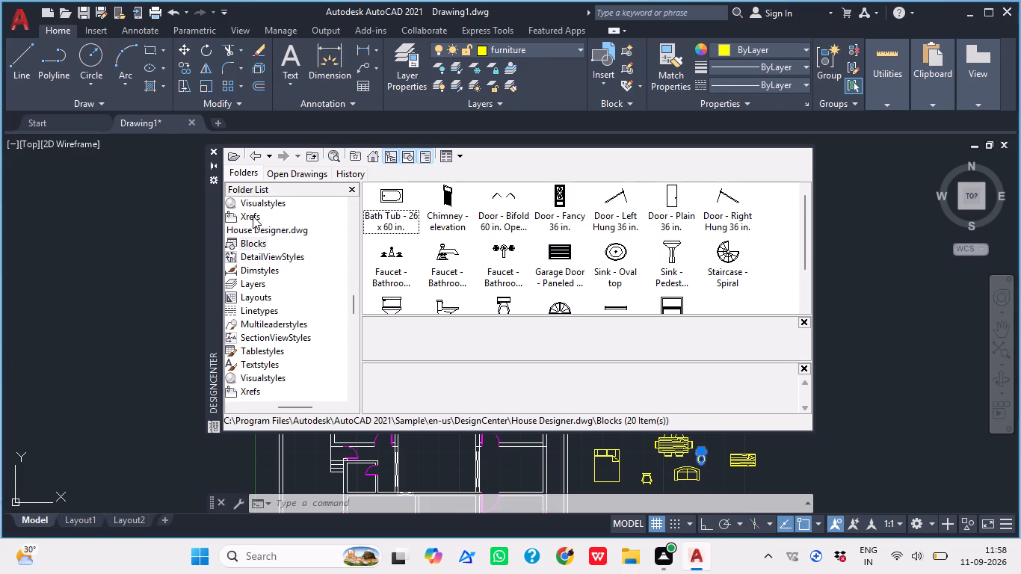
scroll(253, 216, "up", 4)
left_click(274, 253)
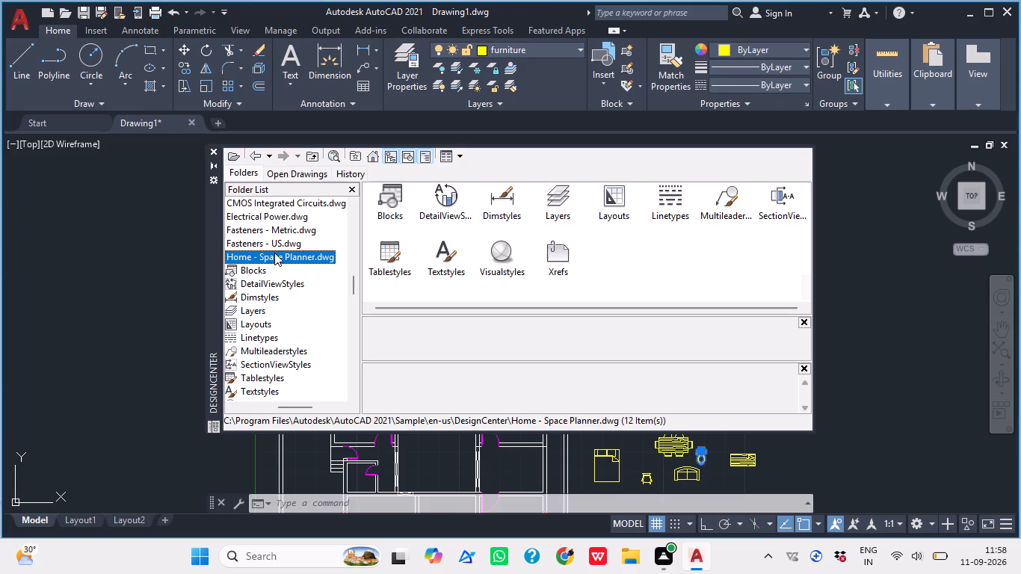
double_click(397, 191)
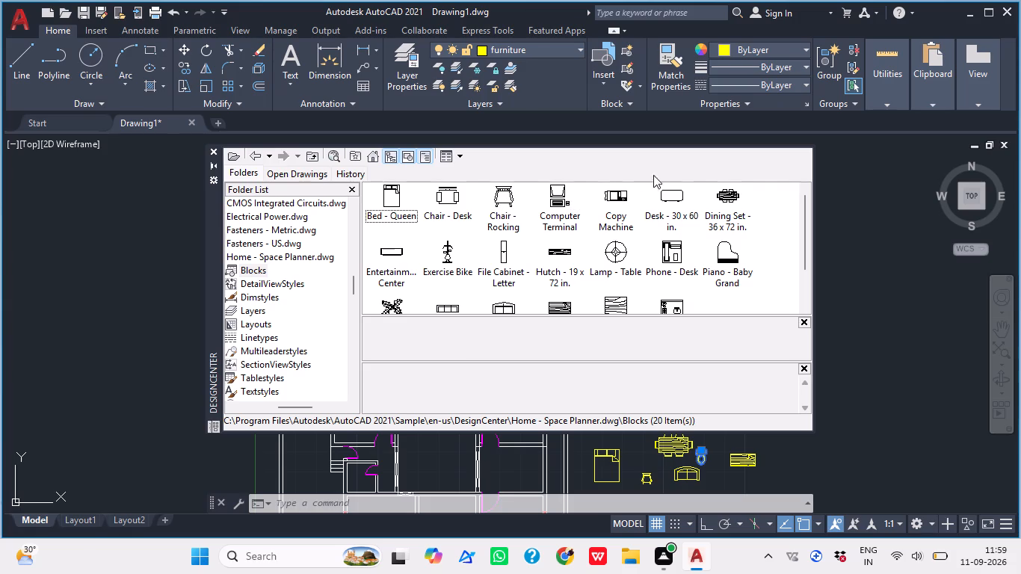
left_click(215, 148)
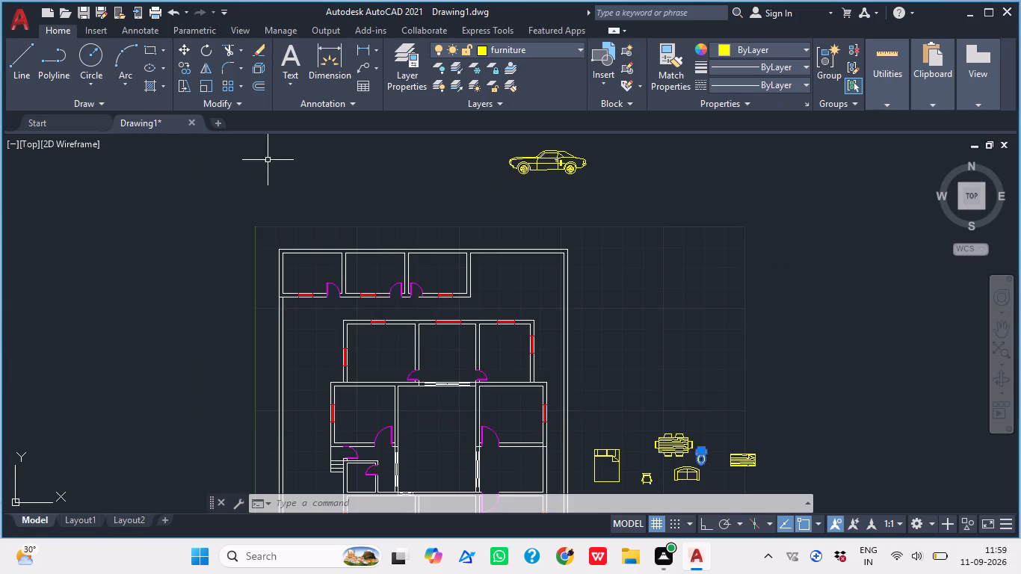
scroll(516, 207, "down", 2)
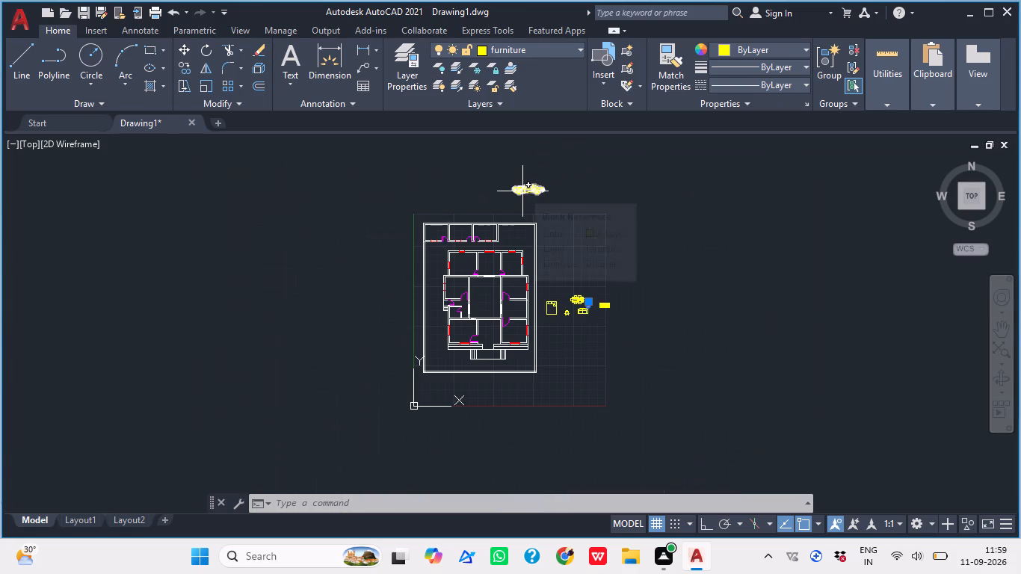
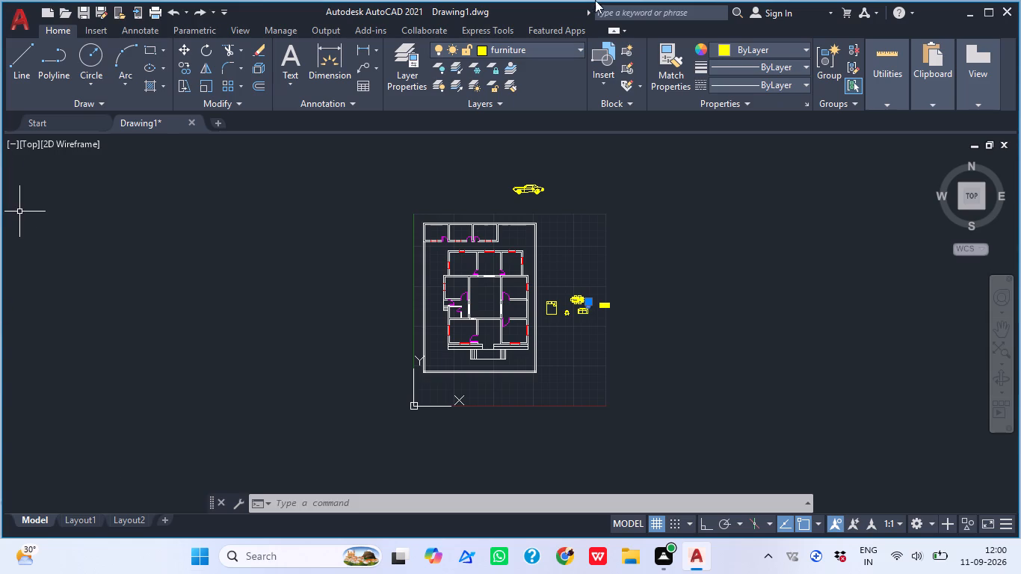
Copy the bed from the furniture set beside the plan into the house's northwest room, headboard below the north-wall window.
scroll(522, 258, "up", 1)
middle_click_drag(530, 225, 496, 285)
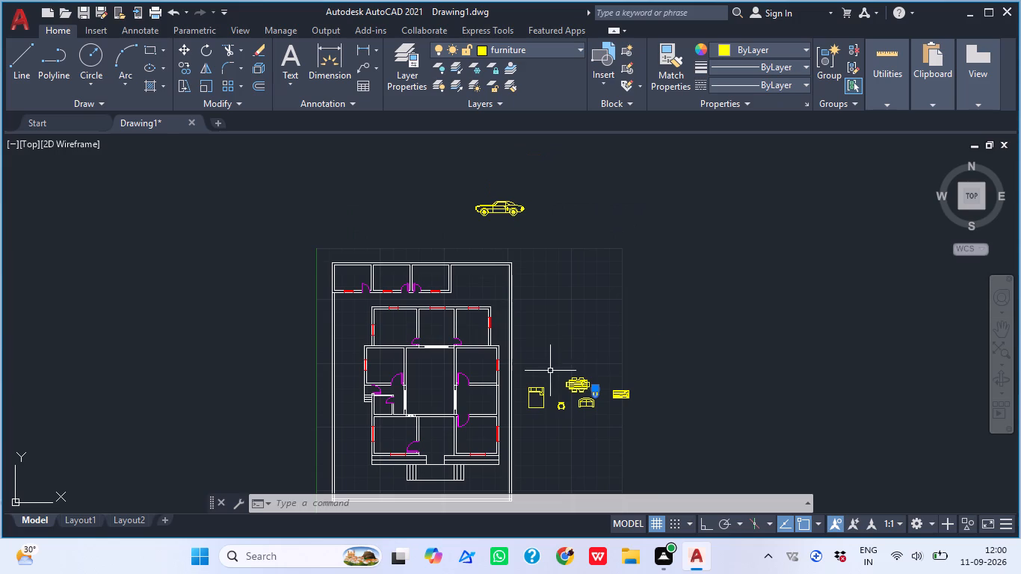
key("Escape")
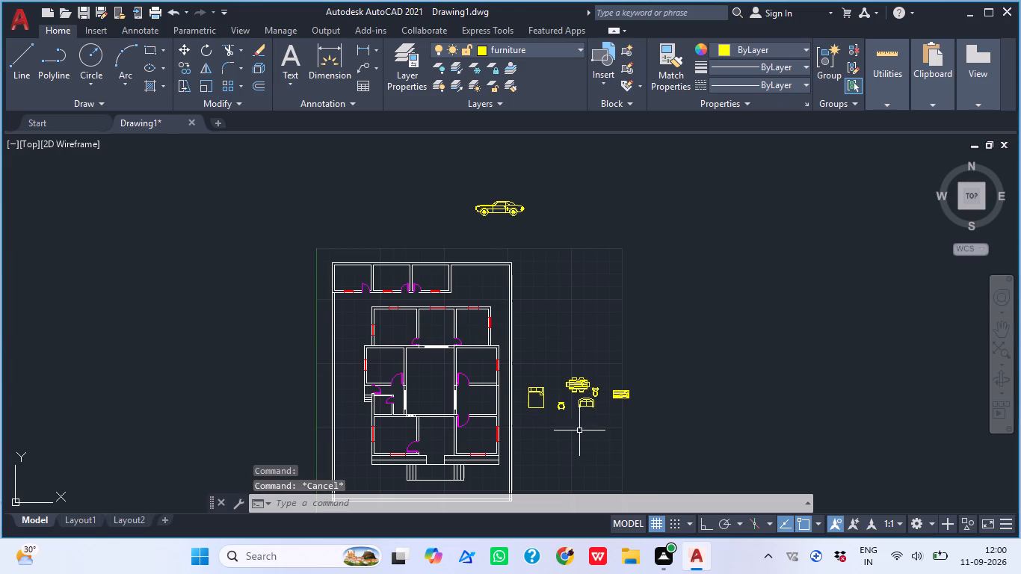
middle_click(514, 345)
scroll(519, 351, "up", 1)
middle_click_drag(556, 434, 536, 333)
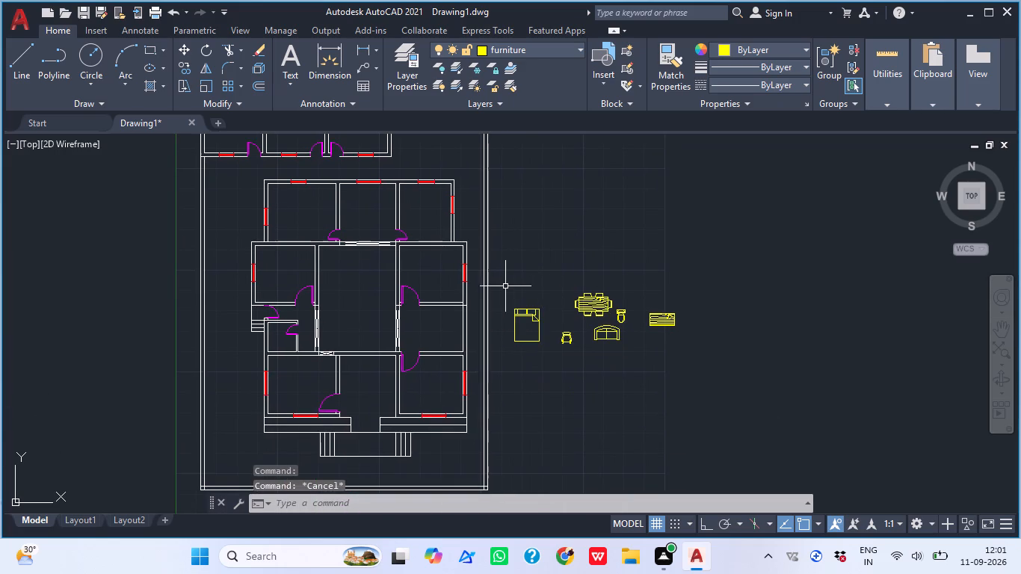
left_click(503, 288)
left_click(545, 356)
type("CO")
key("space")
scroll(514, 292, "up", 2)
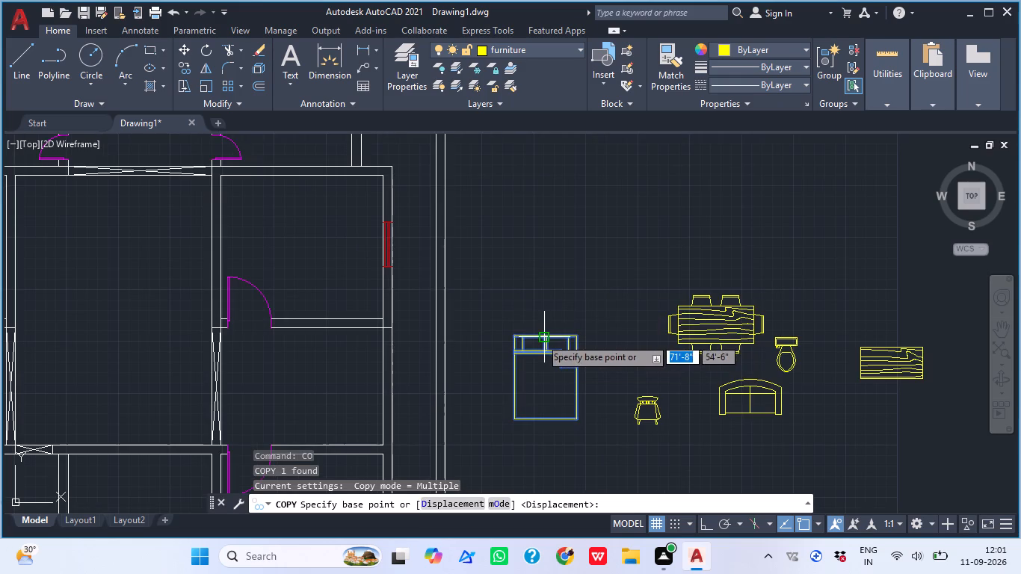
left_click(540, 338)
scroll(548, 337, "down", 3)
scroll(401, 269, "up", 2)
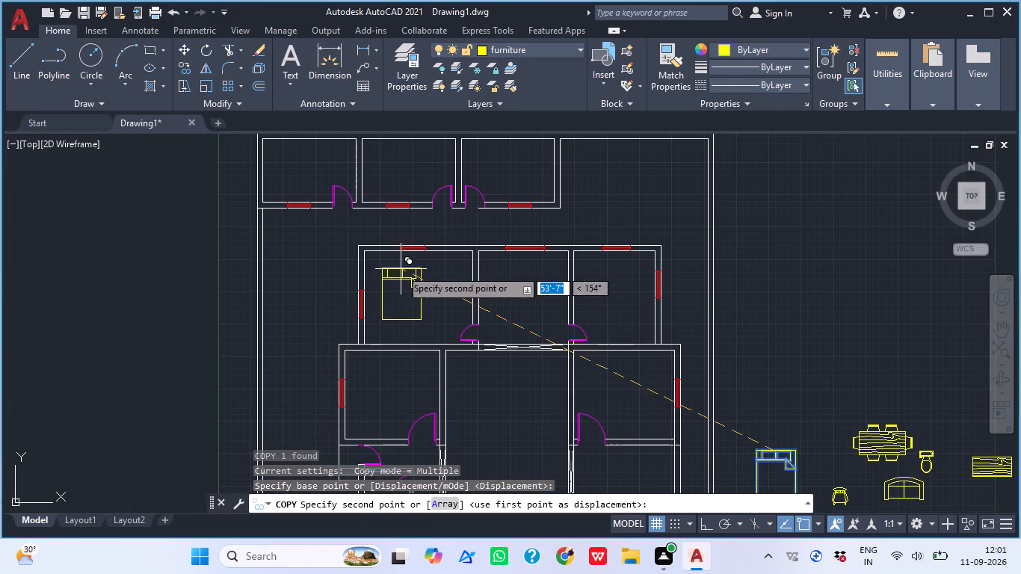
scroll(418, 258, "up", 3)
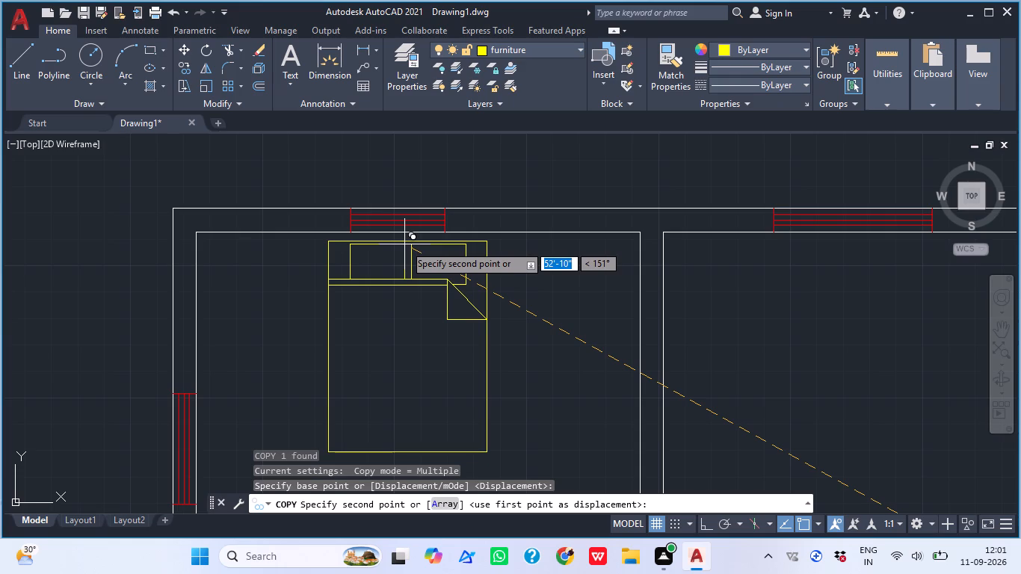
left_click(404, 244)
Place two more copies of the bed, one in each of the middle west and middle east rooms flanking the central hall.
scroll(404, 244, "down", 3)
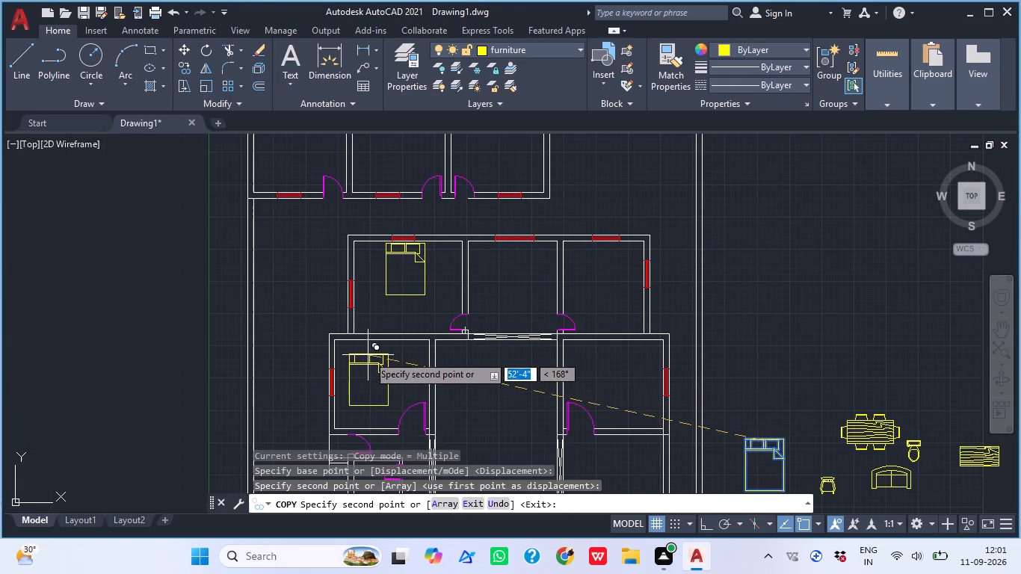
scroll(365, 354, "up", 3)
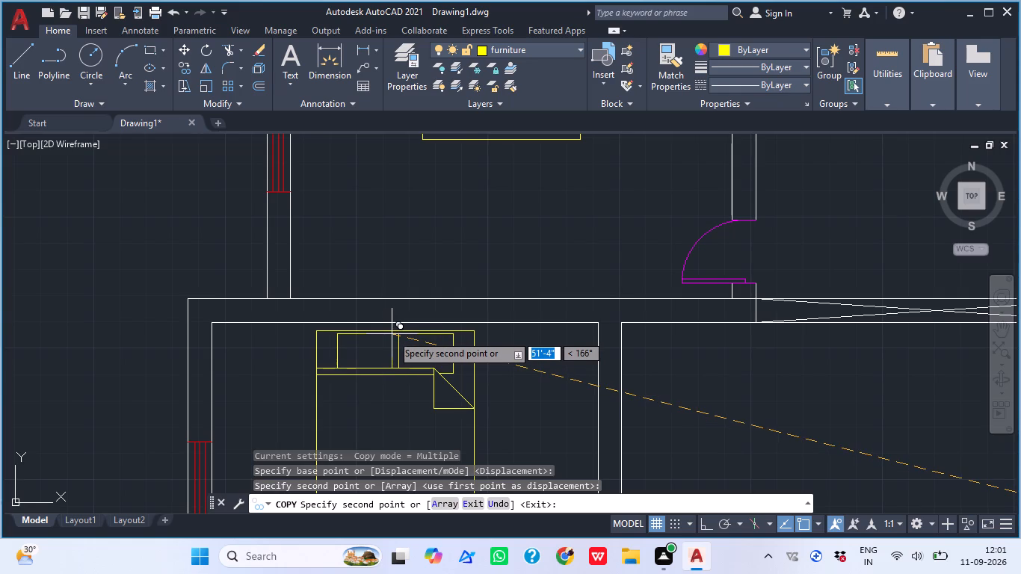
left_click(395, 336)
scroll(395, 336, "down", 3)
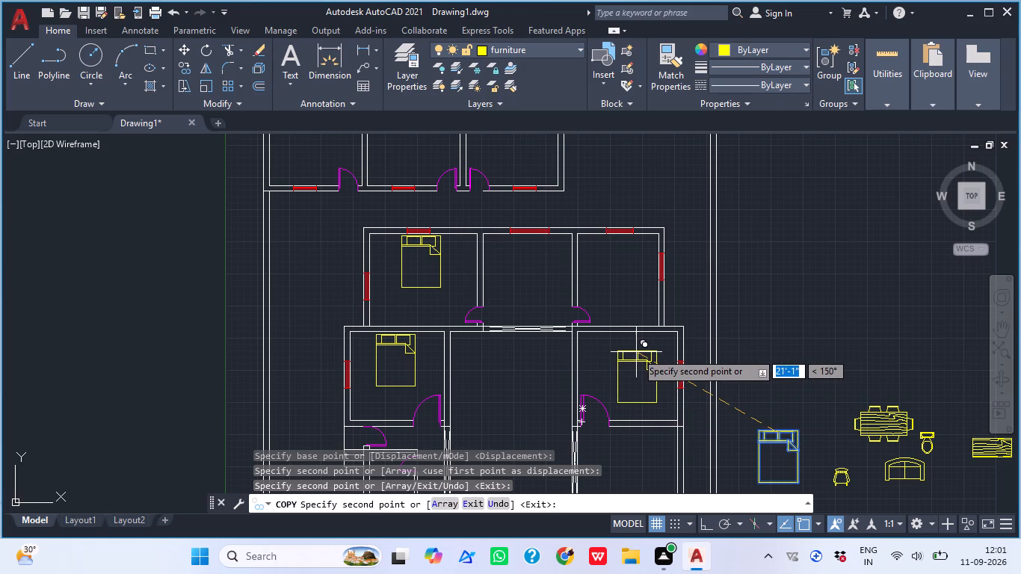
left_click(636, 352)
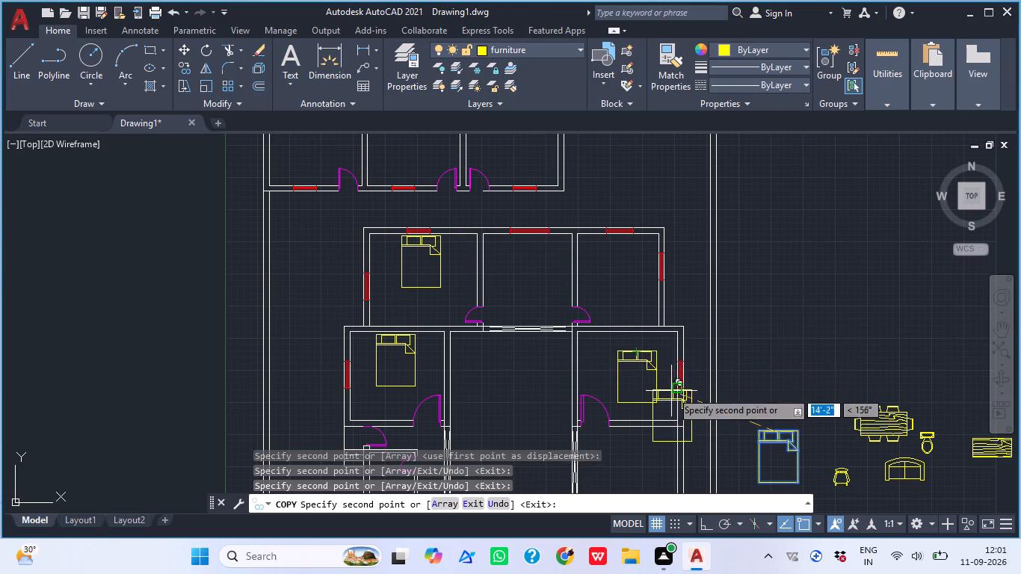
middle_click_drag(671, 391, 573, 241)
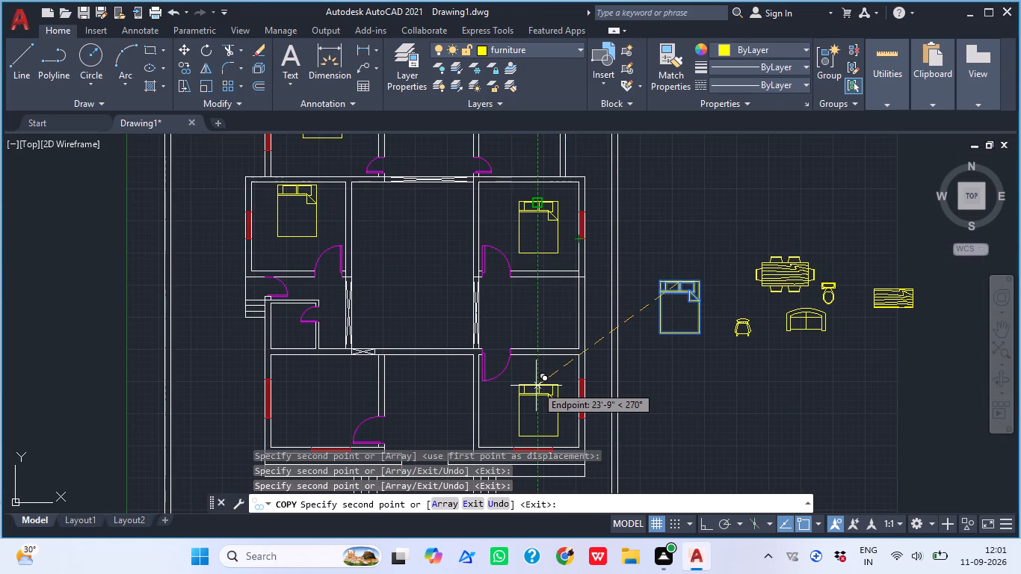
key("Escape")
Rotate the middle east room's bed to 270° about its headboard midpoint with Ortho on, so the headboard faces east.
left_click(529, 197)
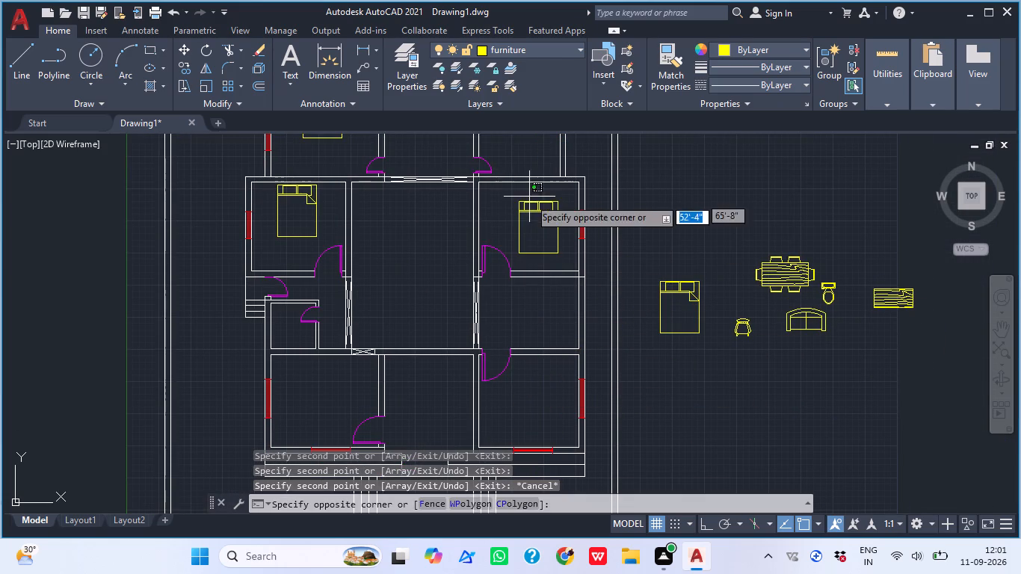
left_click(531, 226)
left_click(526, 203)
key("r")
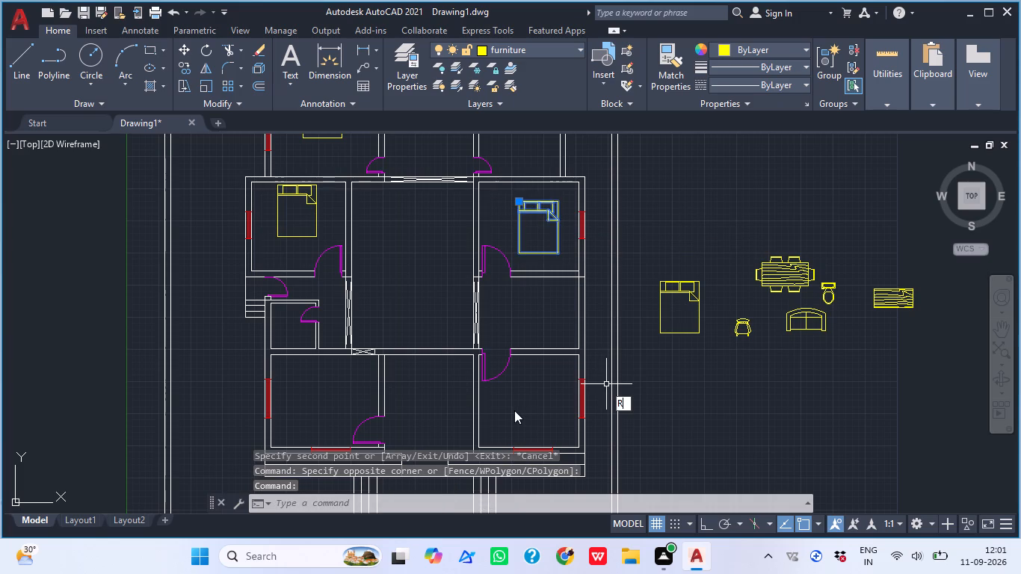
type("O")
key("space")
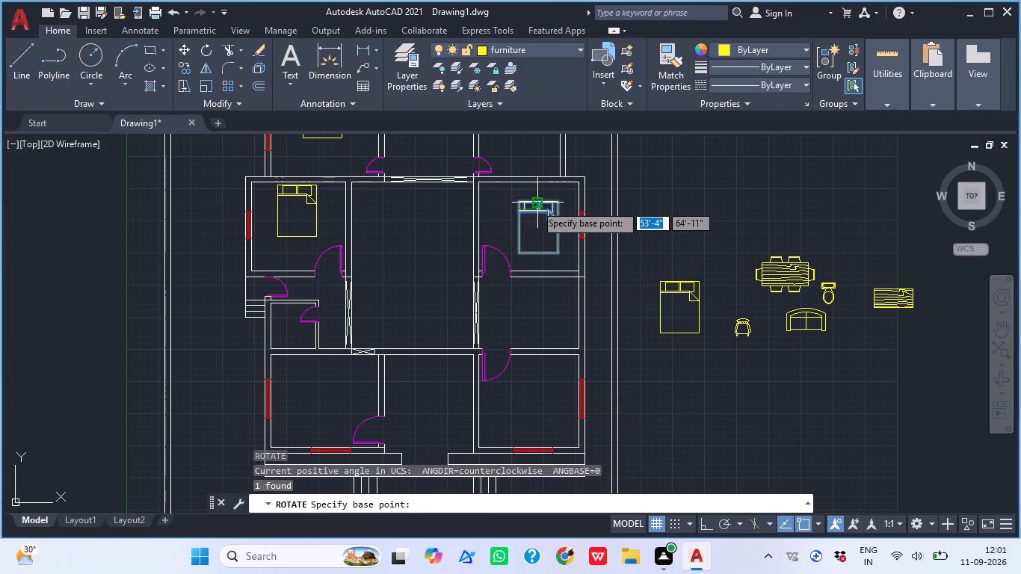
left_click(535, 204)
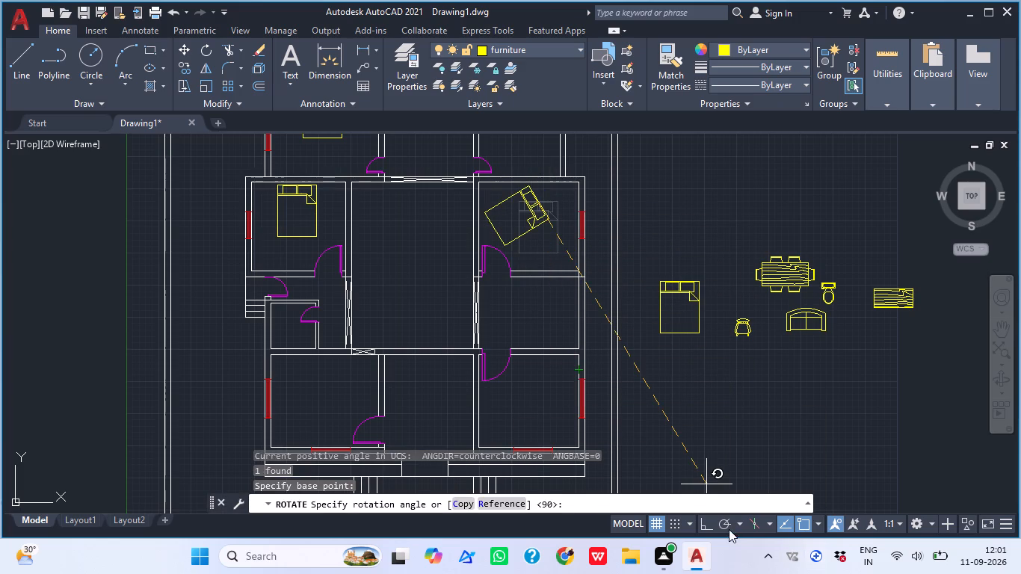
left_click(703, 524)
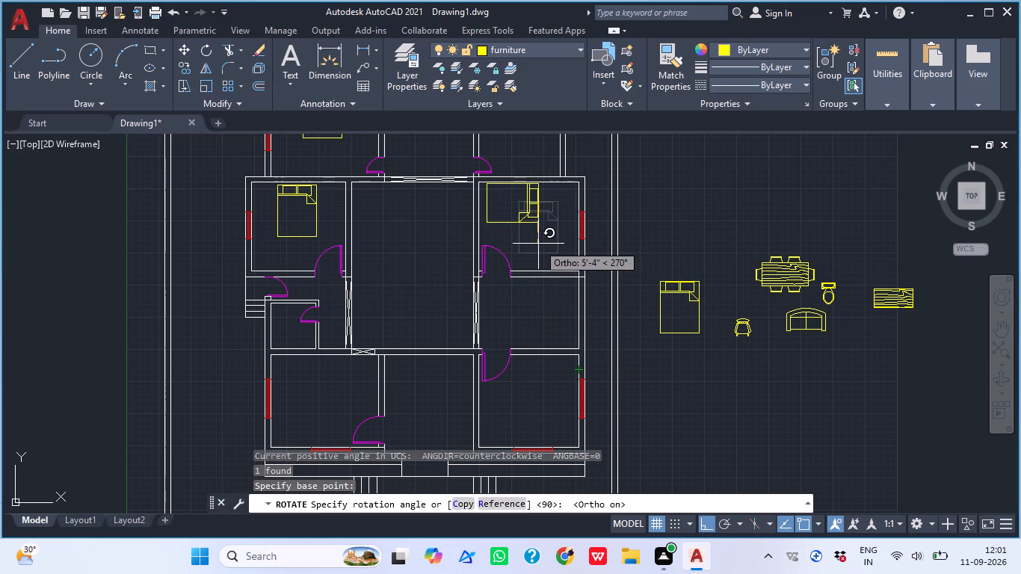
left_click(538, 244)
Move the rotated bed with Ortho off so its headboard sits beside the window on the room's east wall.
left_click(534, 197)
left_click(517, 215)
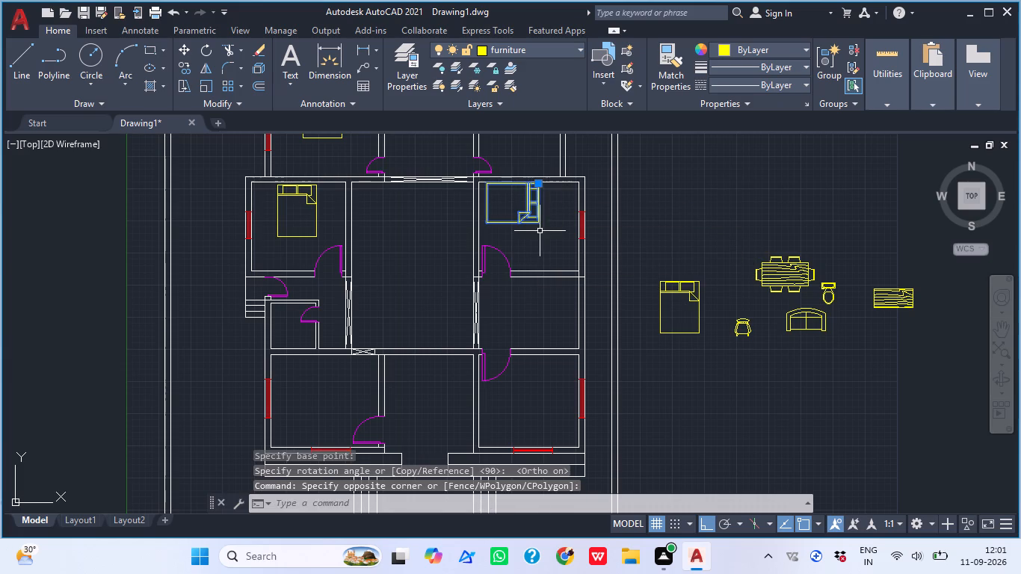
key("m")
key("space")
scroll(570, 217, "up", 2)
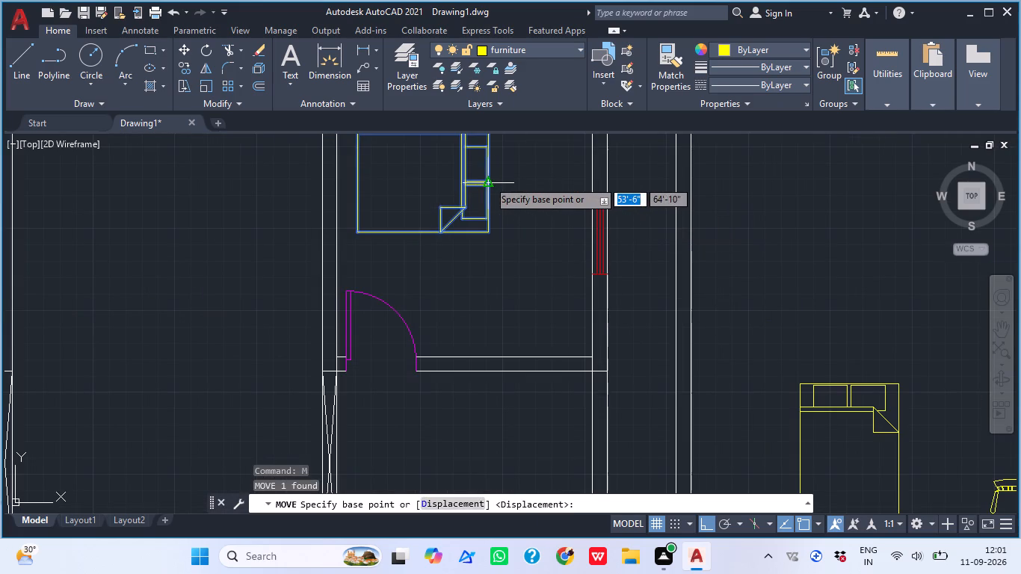
left_click(487, 189)
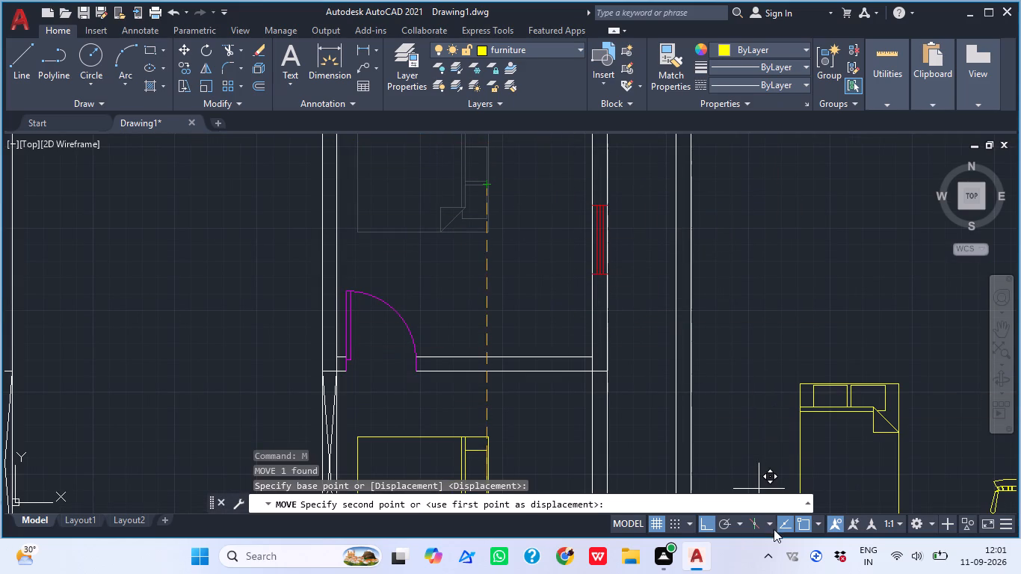
left_click(702, 523)
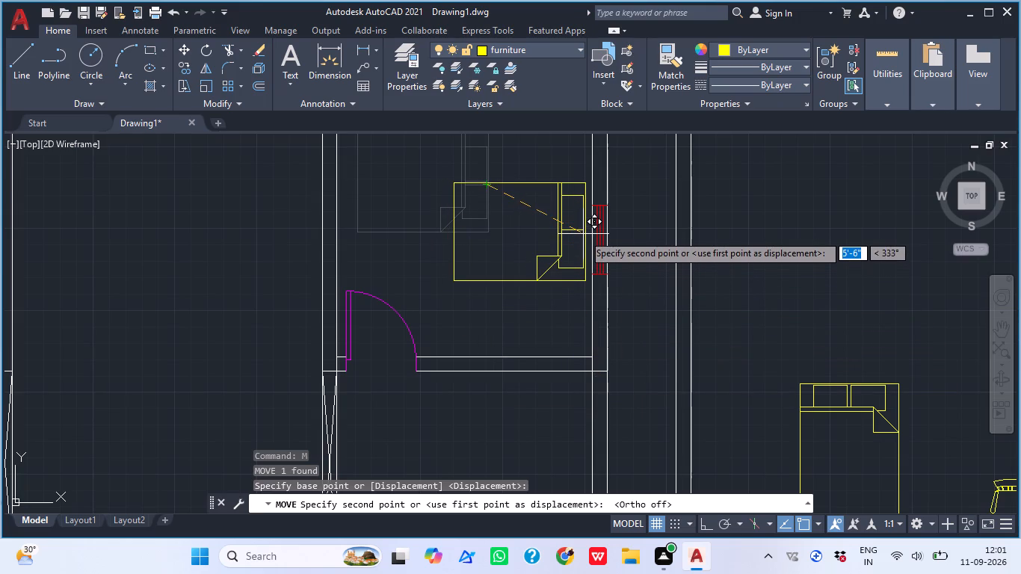
left_click(583, 234)
scroll(588, 220, "down", 2)
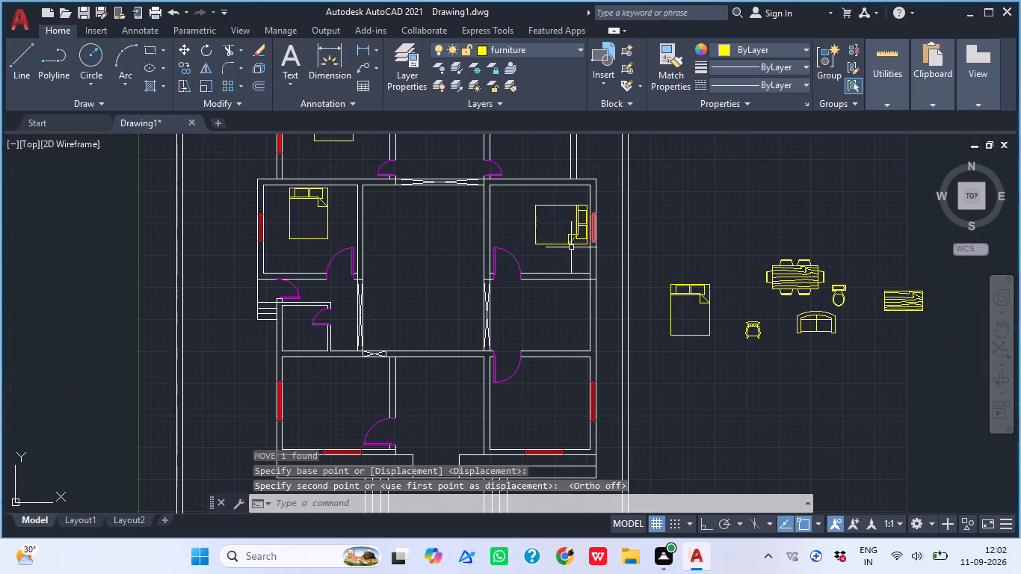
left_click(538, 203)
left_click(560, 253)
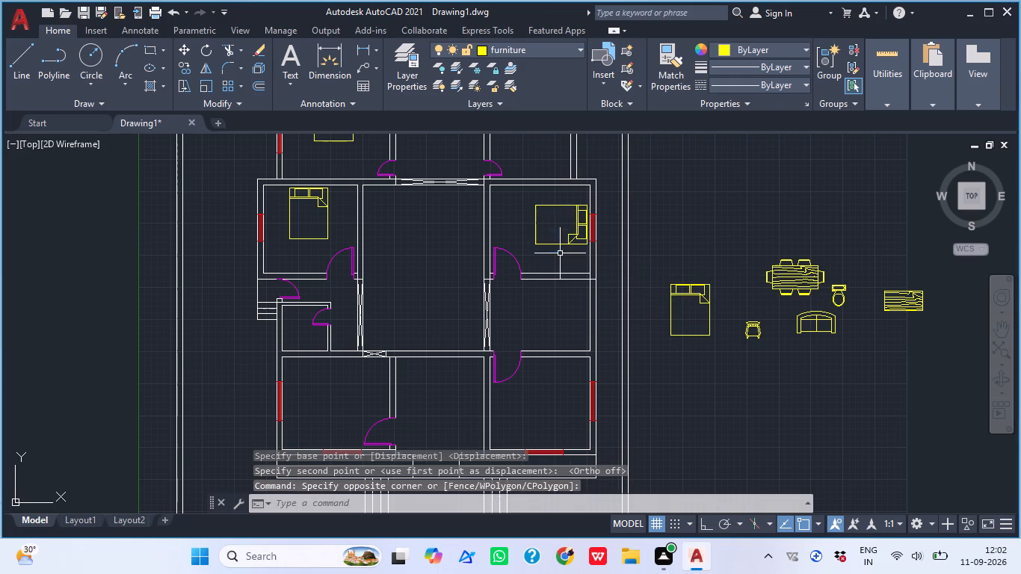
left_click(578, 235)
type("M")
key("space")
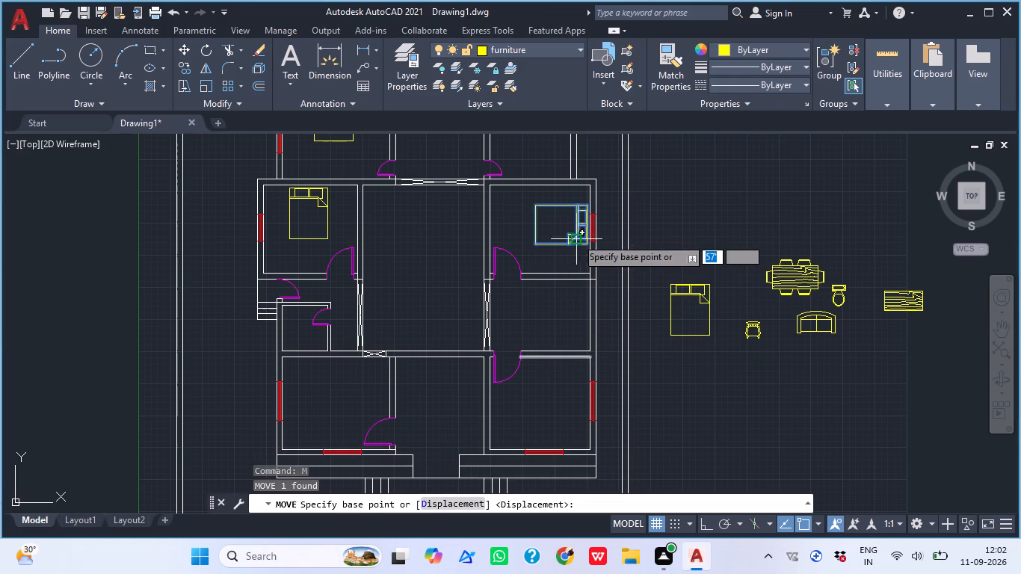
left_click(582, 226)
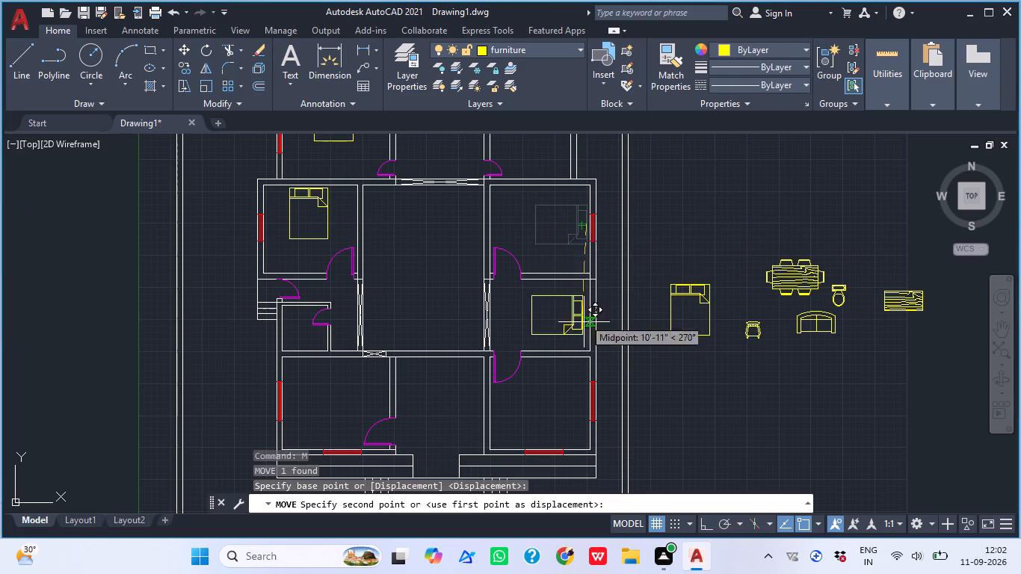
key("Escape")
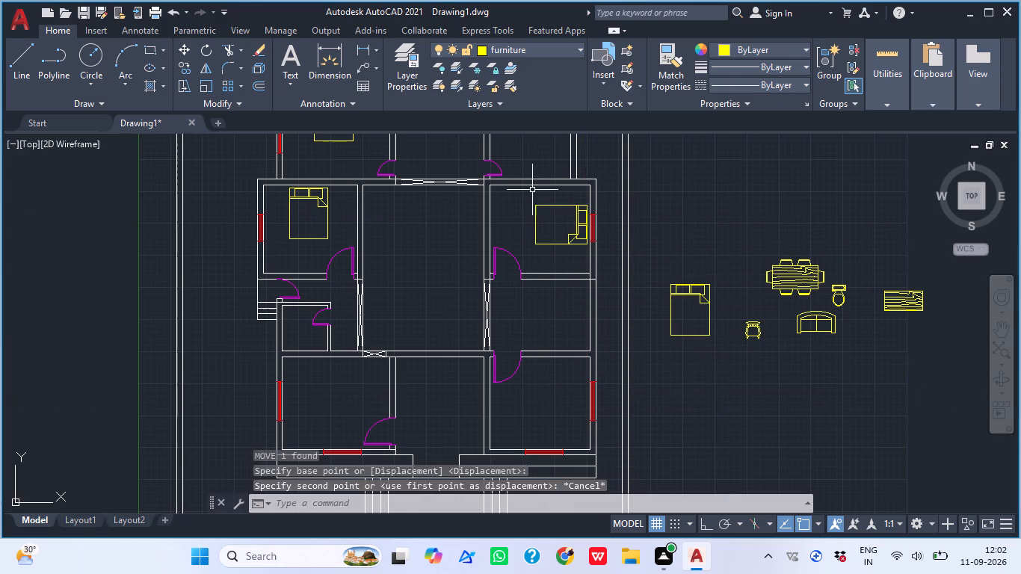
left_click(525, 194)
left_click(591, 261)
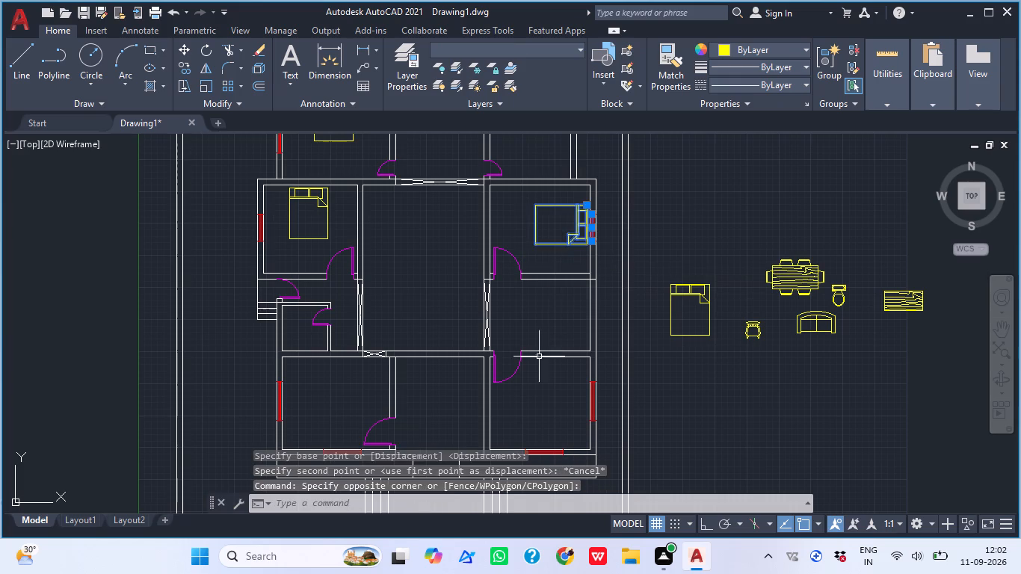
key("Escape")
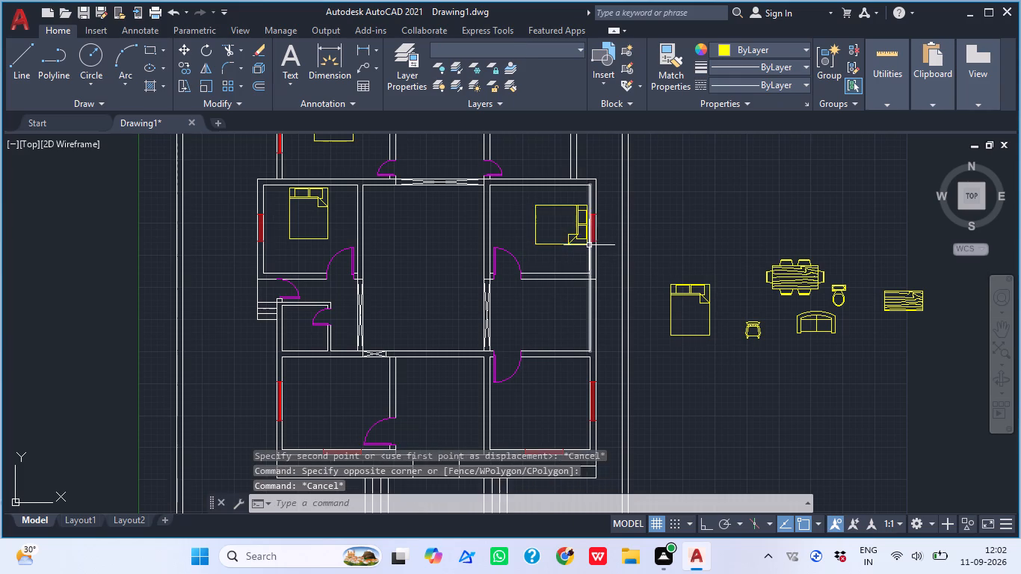
Copy the rotated bed into the southeast room, using the northeast inner wall corners of the two rooms as base and destination points.
scroll(585, 248, "up", 2)
left_click(542, 220)
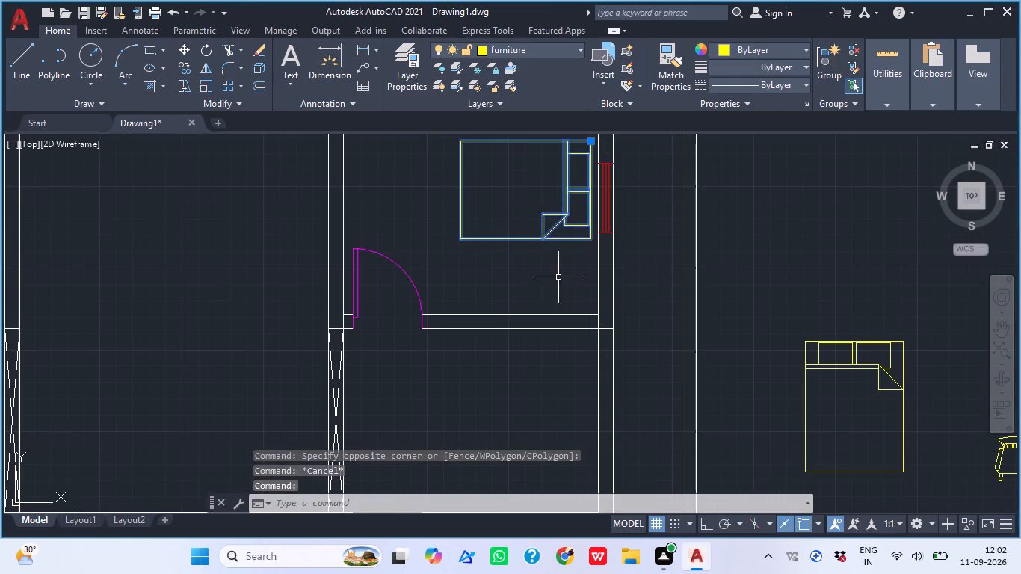
key("c")
key("o")
key("space")
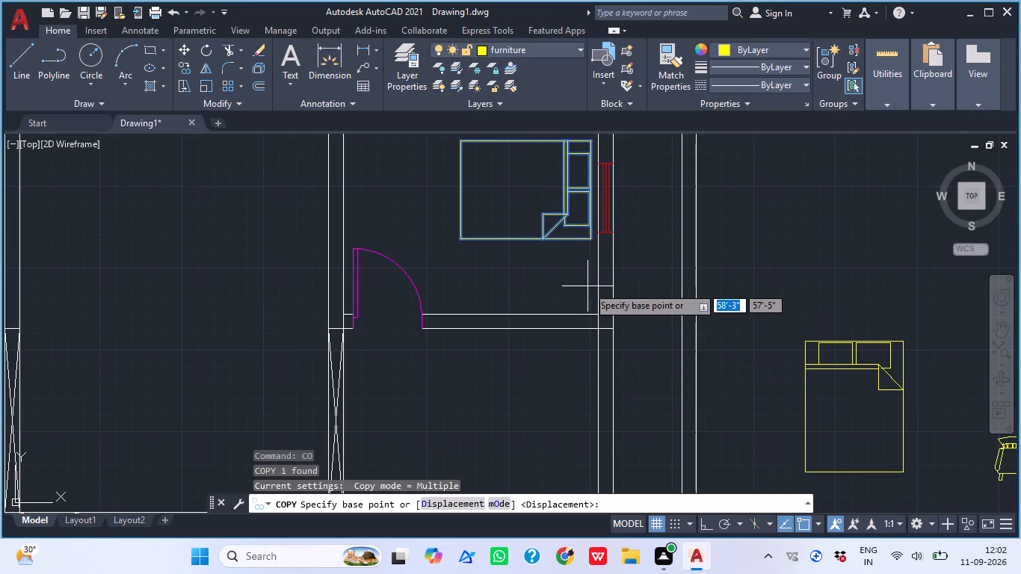
middle_click_drag(587, 286, 555, 306)
middle_click_drag(557, 294, 520, 378)
scroll(522, 377, "down", 1)
left_click(525, 263)
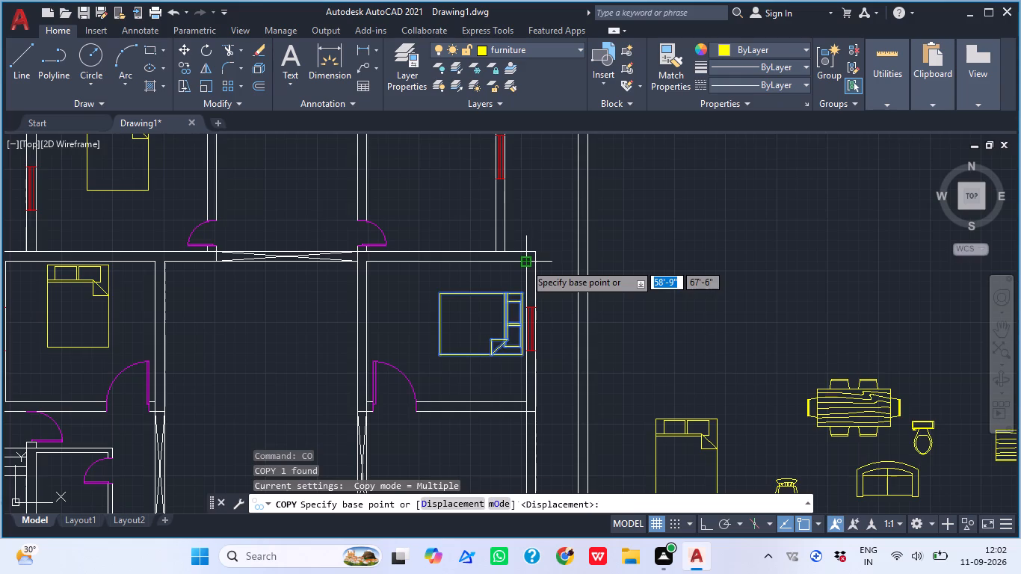
scroll(542, 164, "down", 4)
scroll(540, 248, "up", 4)
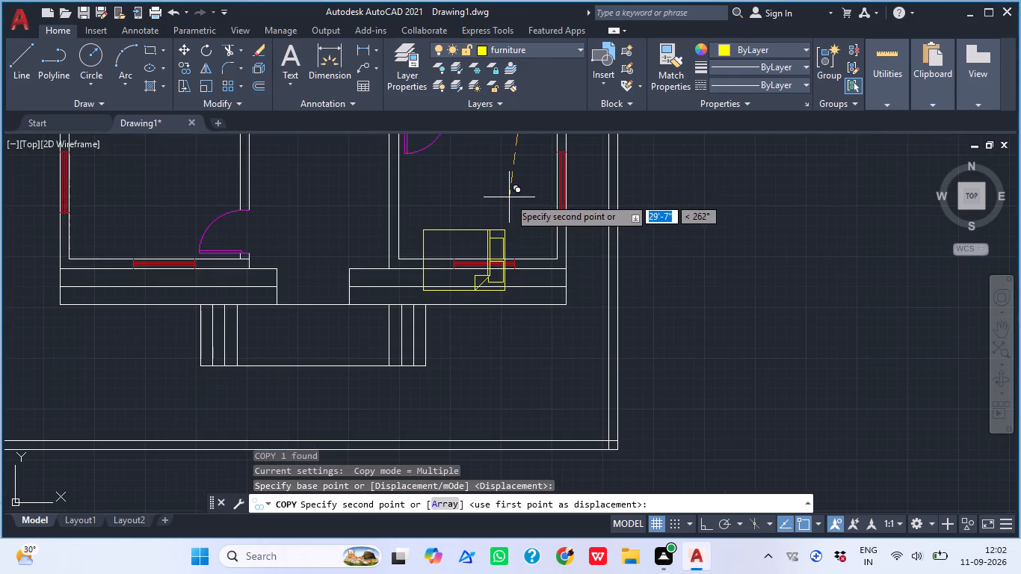
middle_click_drag(509, 197, 500, 291)
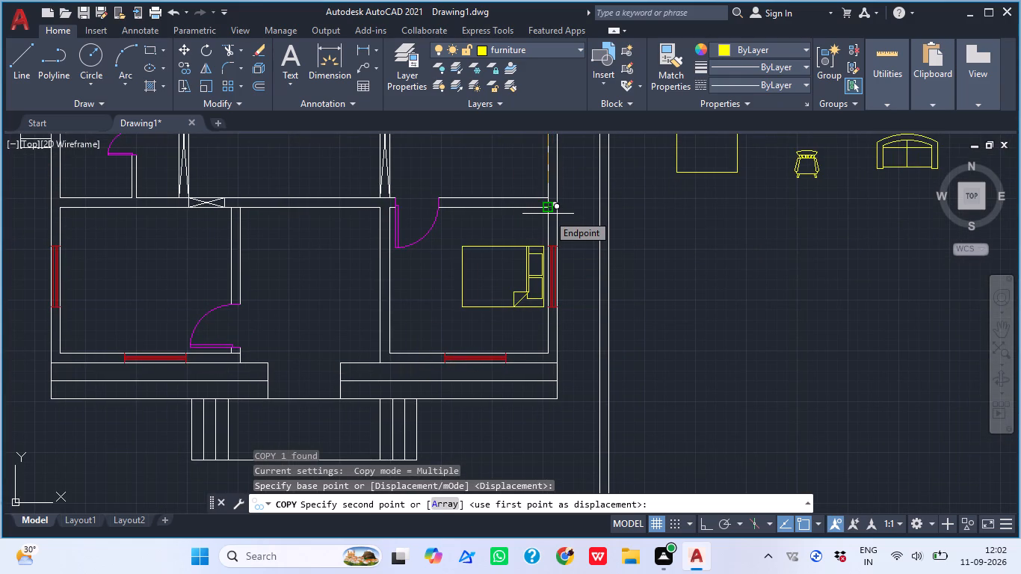
left_click(548, 214)
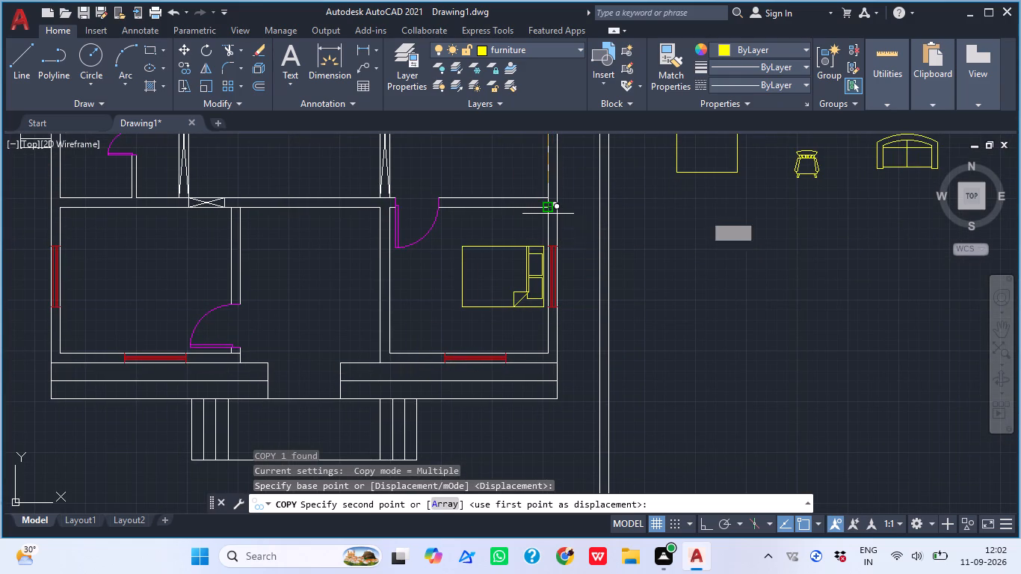
key("Escape")
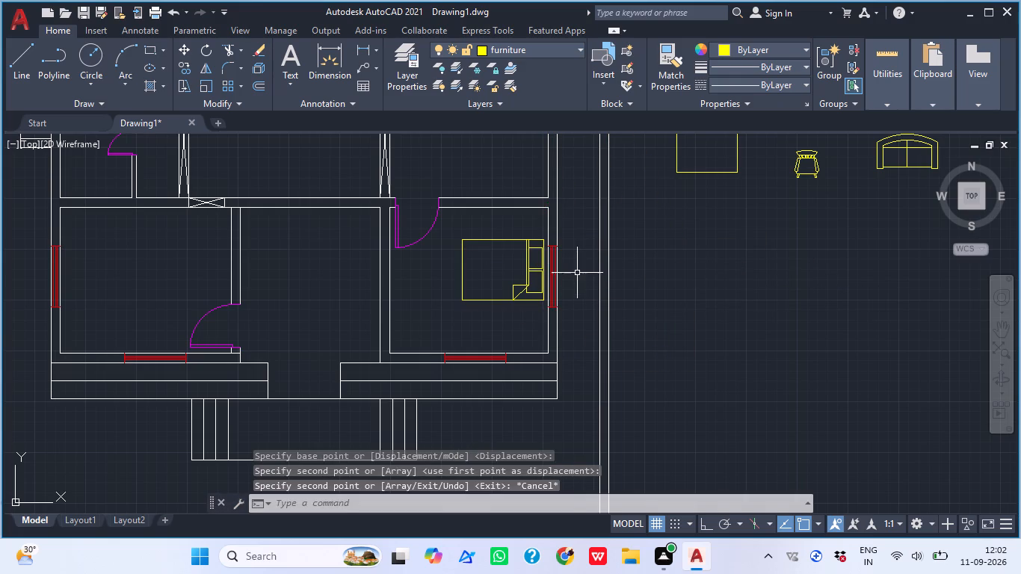
Move the southeast room's bed about 6" south so its sides line up with the ends of the east wall window.
left_click(509, 238)
key("m")
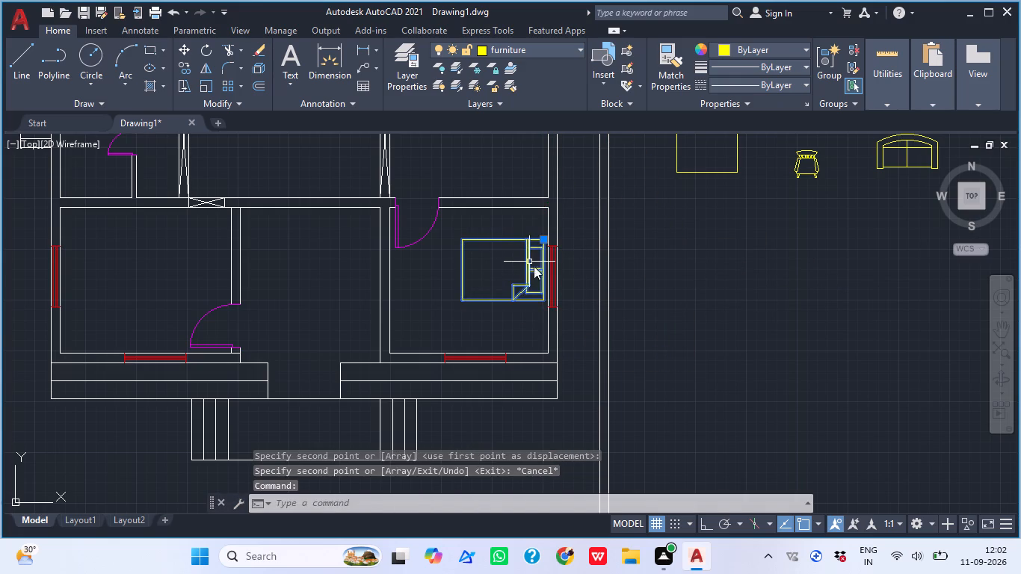
key("space")
scroll(559, 271, "up", 3)
left_click(500, 394)
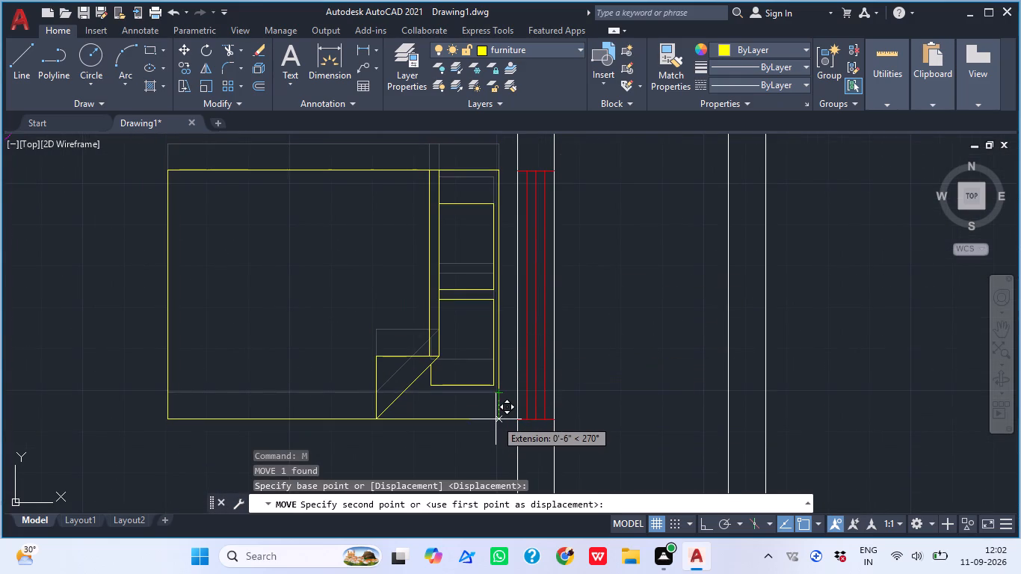
left_click(496, 419)
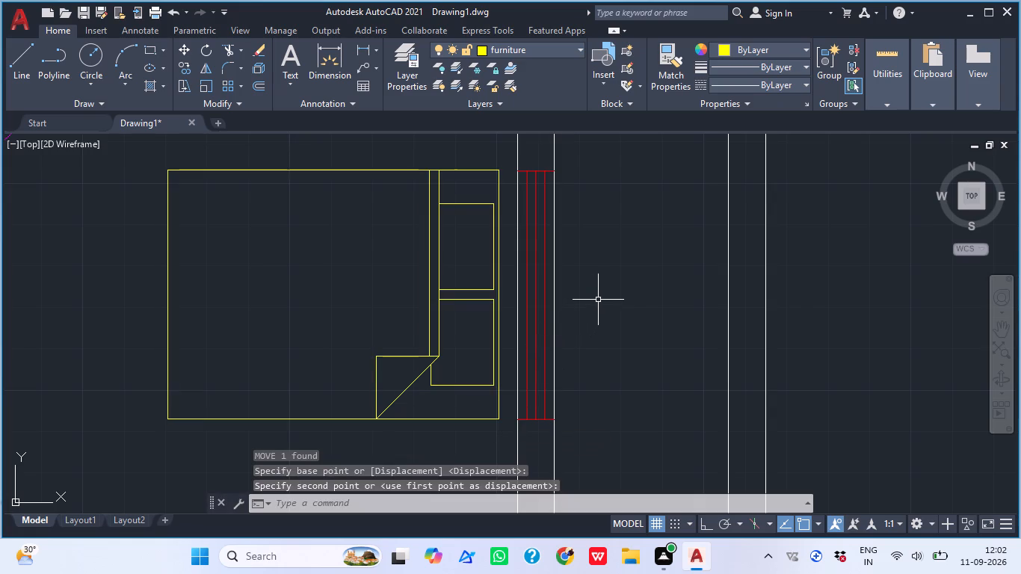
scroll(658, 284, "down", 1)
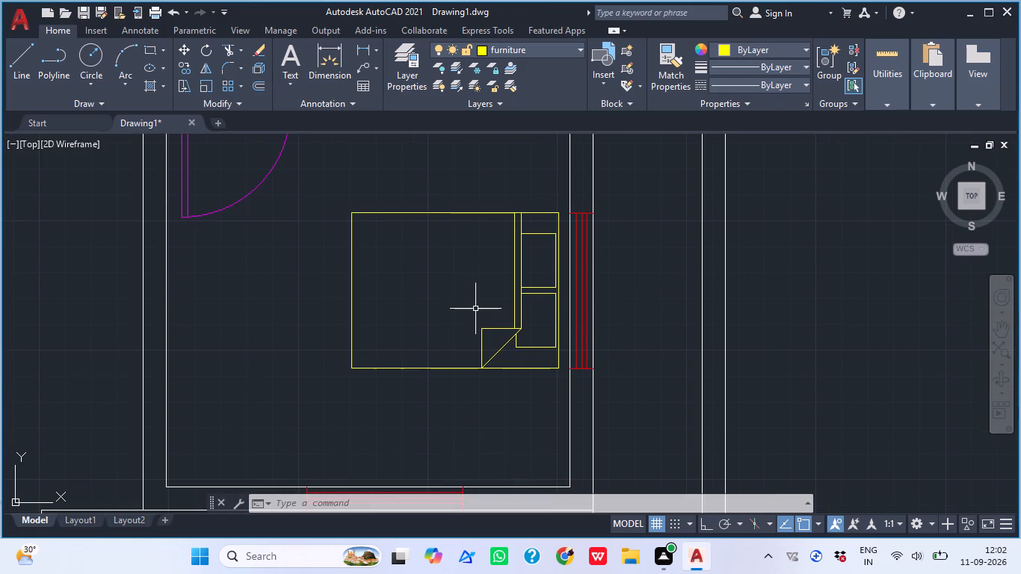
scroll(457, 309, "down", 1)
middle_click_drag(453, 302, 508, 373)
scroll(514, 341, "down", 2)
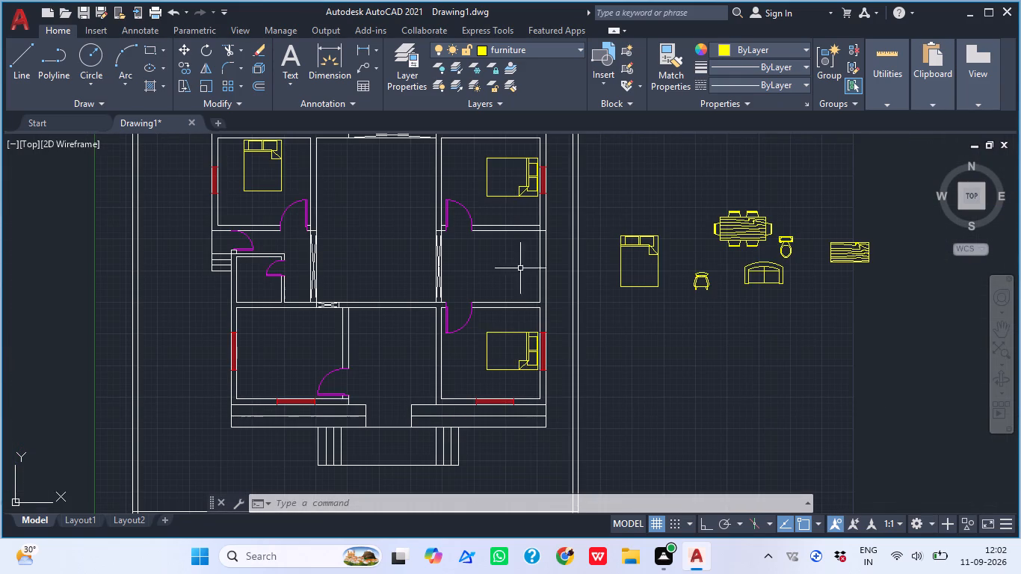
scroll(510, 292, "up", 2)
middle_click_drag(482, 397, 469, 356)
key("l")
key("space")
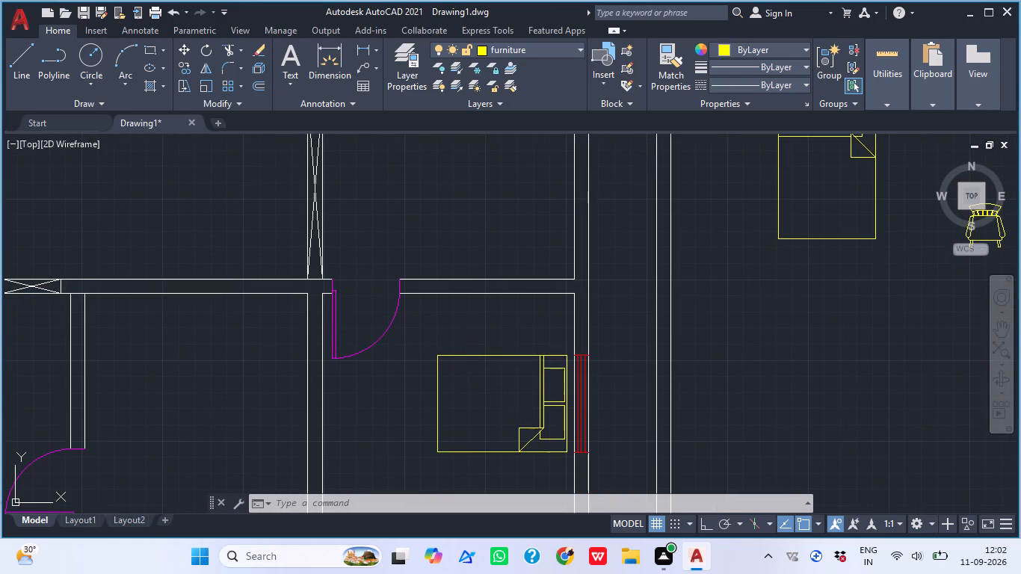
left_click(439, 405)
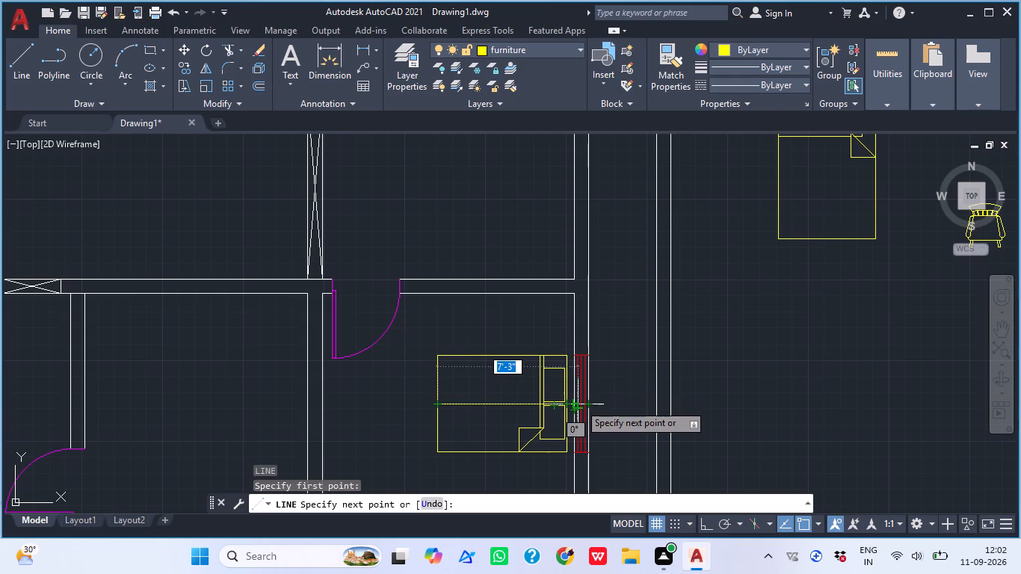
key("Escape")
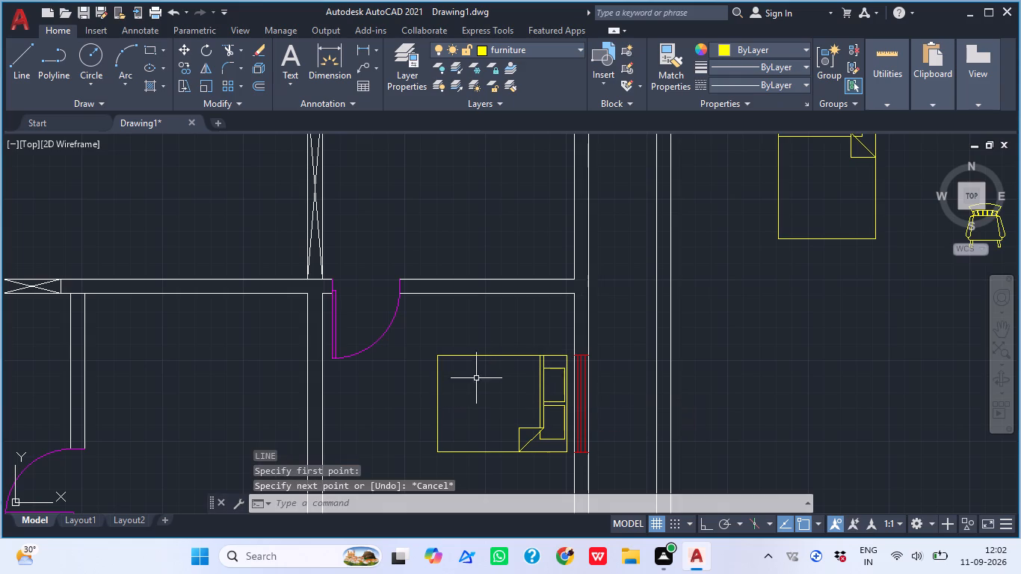
Examine the floor plan's bedrooms, central hall and rooms still without furniture.
scroll(499, 359, "down", 3)
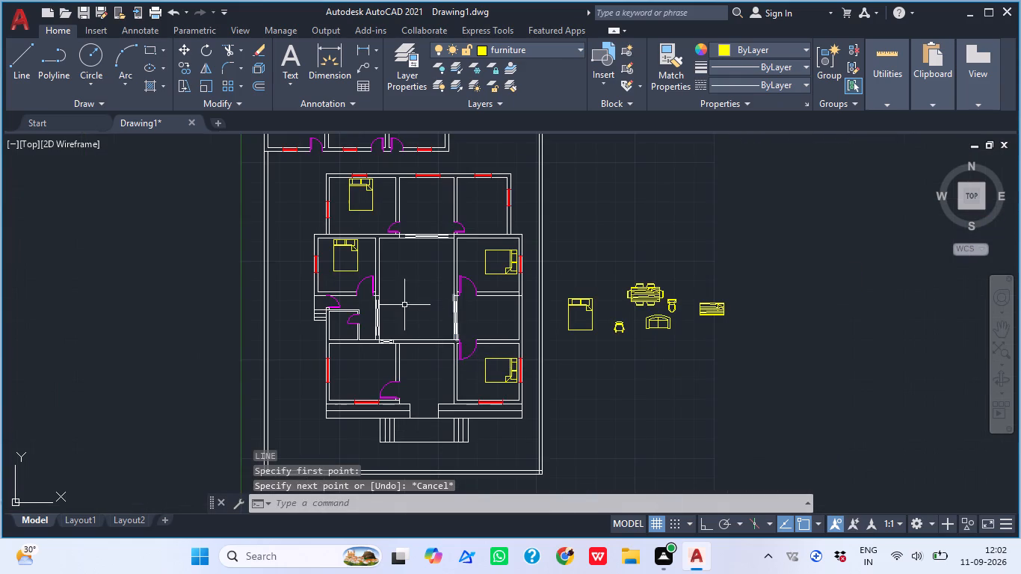
middle_click_drag(350, 203, 345, 217)
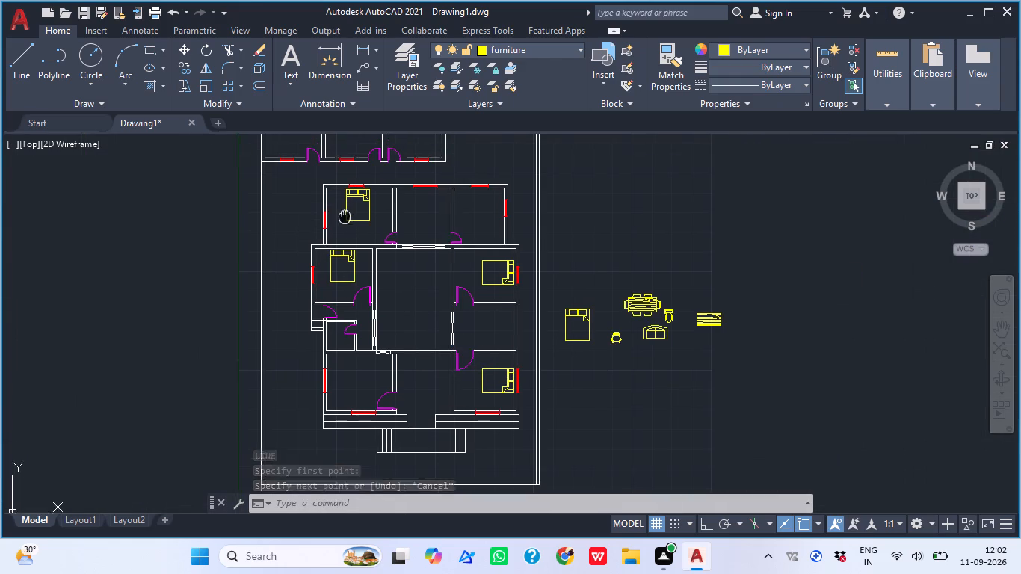
middle_click_drag(345, 217, 339, 223)
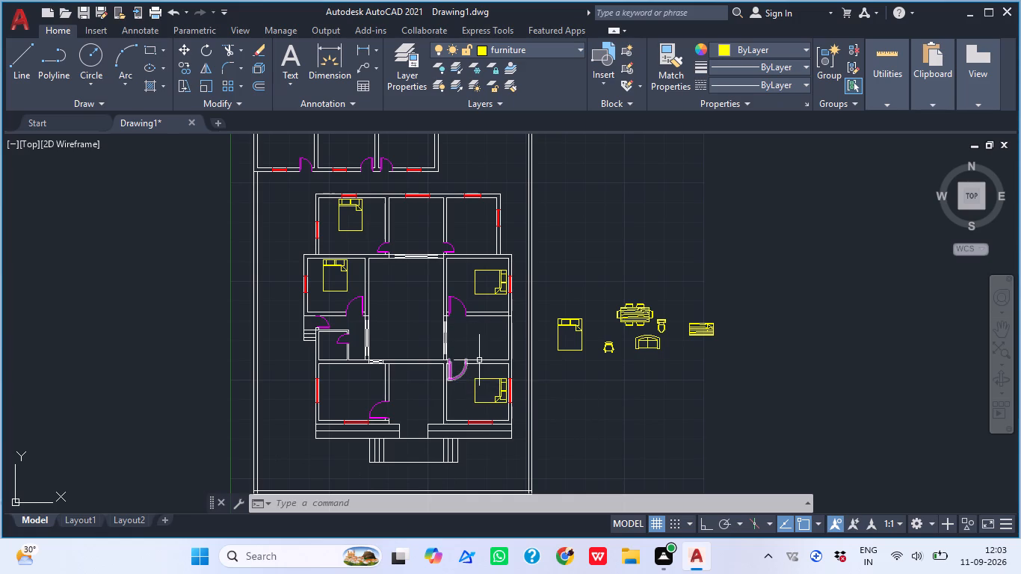
scroll(429, 364, "up", 1)
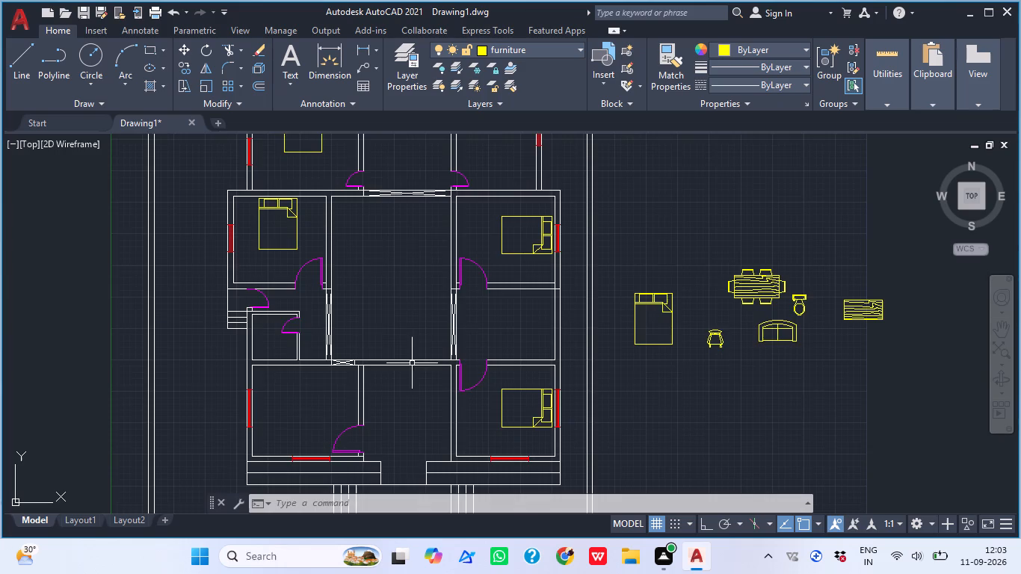
middle_click_drag(401, 375, 351, 405)
scroll(336, 408, "up", 2)
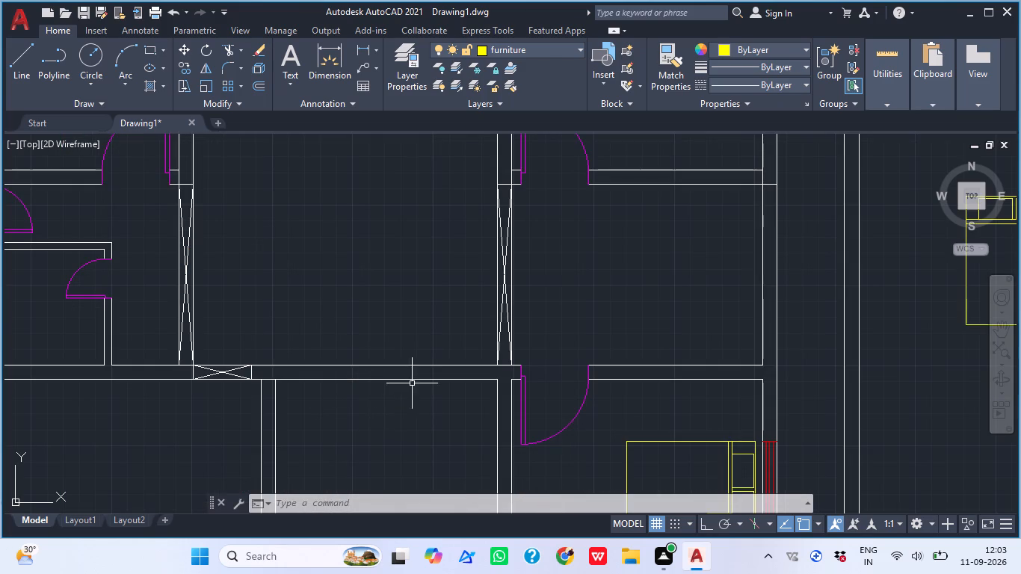
scroll(412, 383, "down", 2)
scroll(454, 339, "down", 1)
middle_click_drag(448, 316, 416, 393)
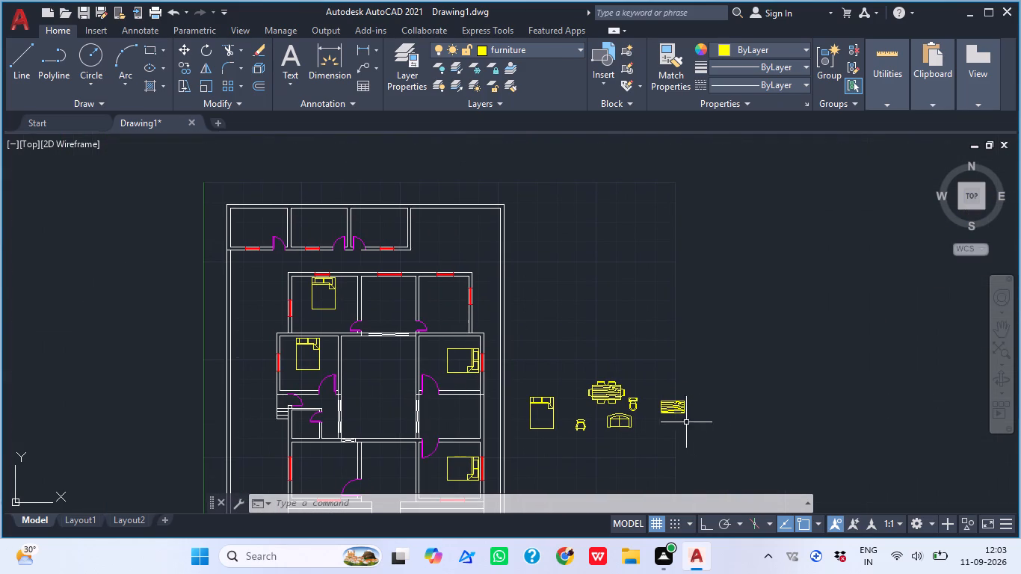
Move the six-chair dining table by its centre into the middle of the north central room.
scroll(605, 365, "up", 2)
left_click(593, 445)
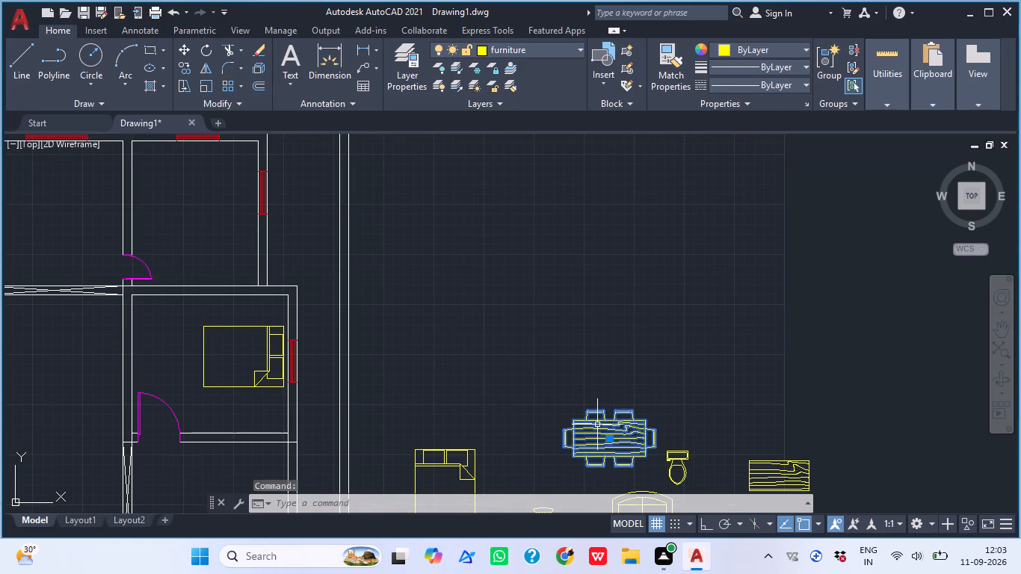
type("M")
key("space")
left_click(609, 443)
scroll(627, 404, "down", 3)
scroll(481, 366, "up", 2)
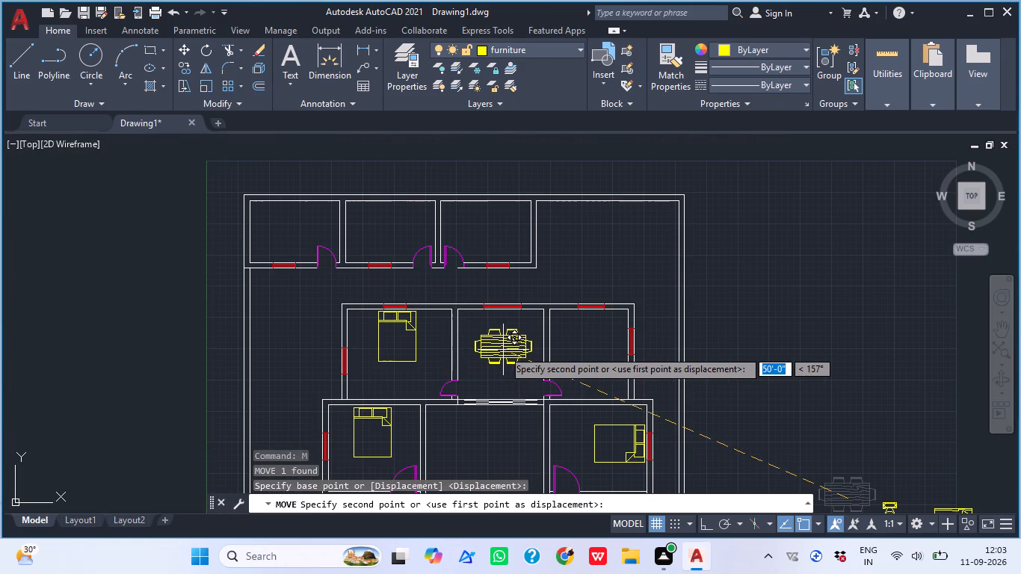
scroll(503, 350, "up", 2)
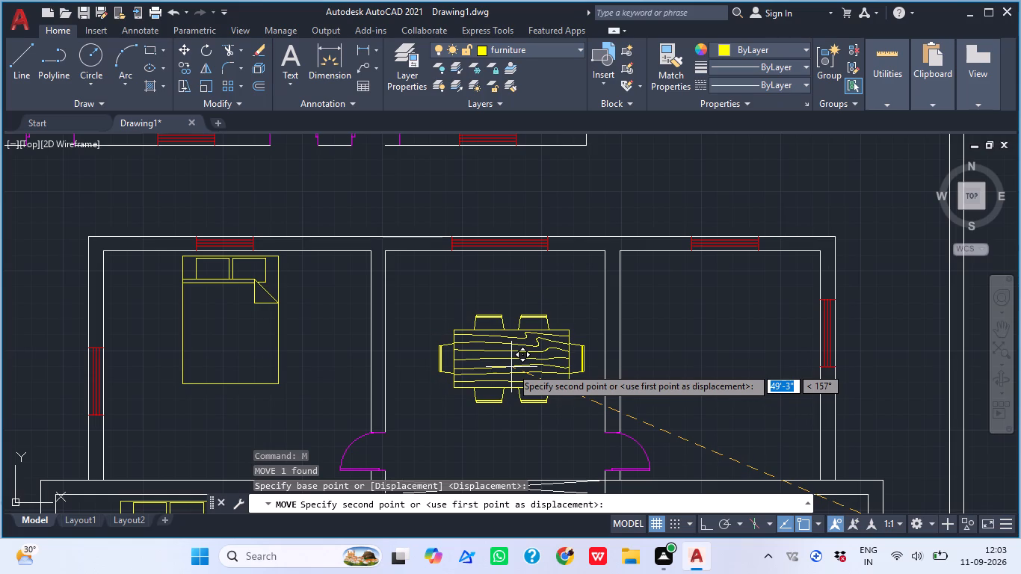
left_click(511, 361)
Copy the toilet block by its tank's back midpoint into the small bathroom on the house's west side.
scroll(524, 300, "down", 3)
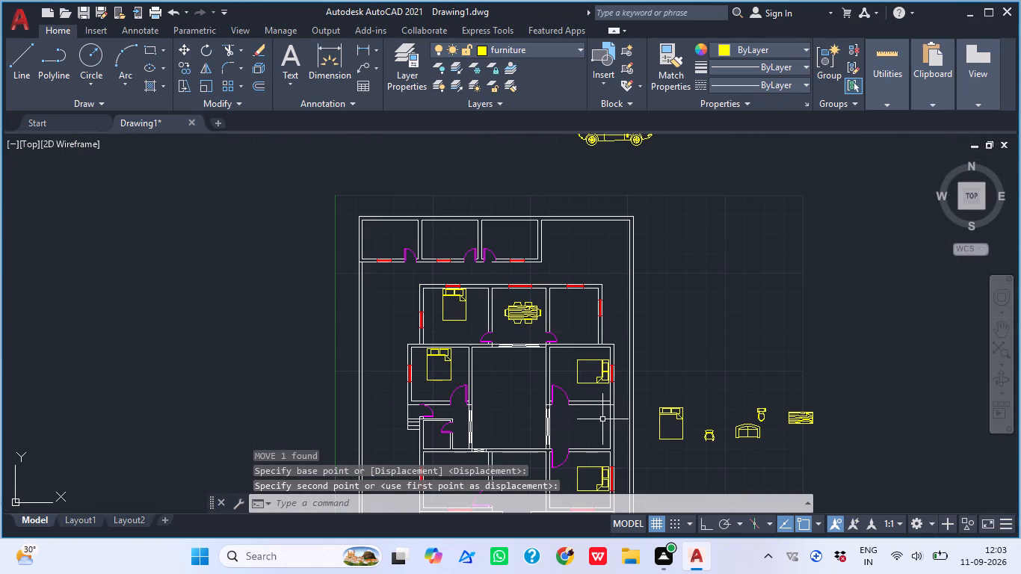
middle_click_drag(582, 456, 548, 334)
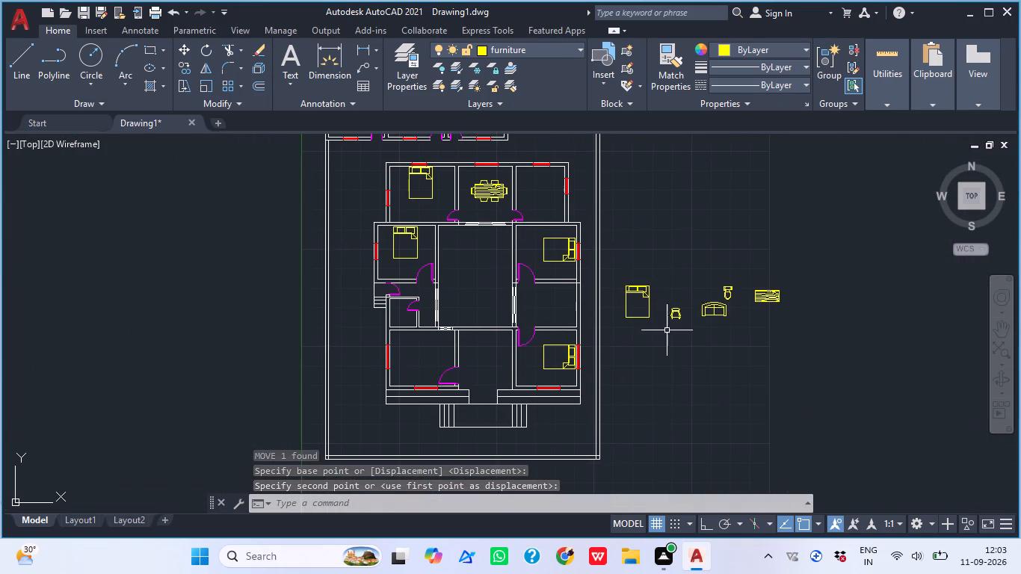
scroll(724, 321, "up", 2)
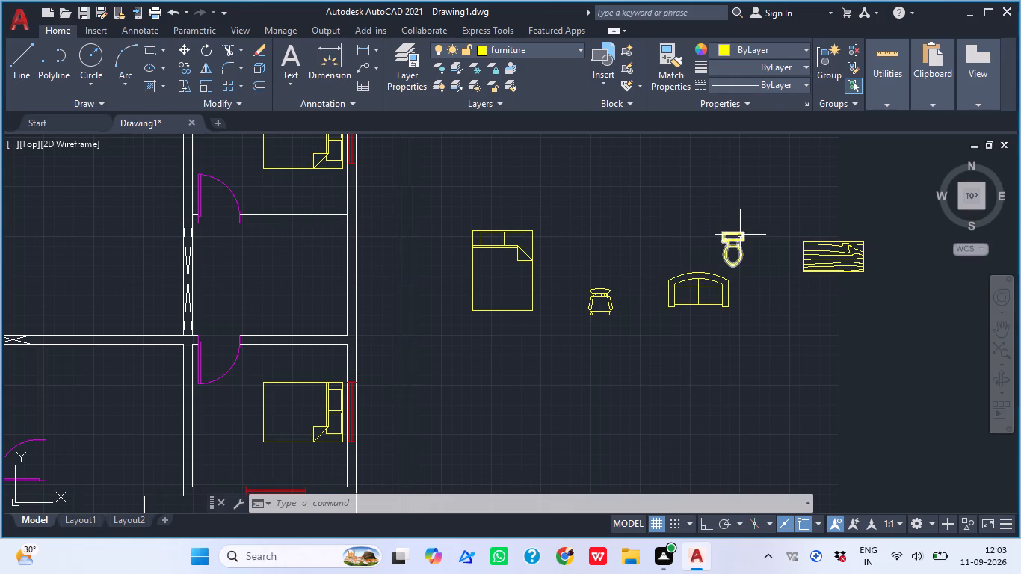
scroll(733, 233, "up", 1)
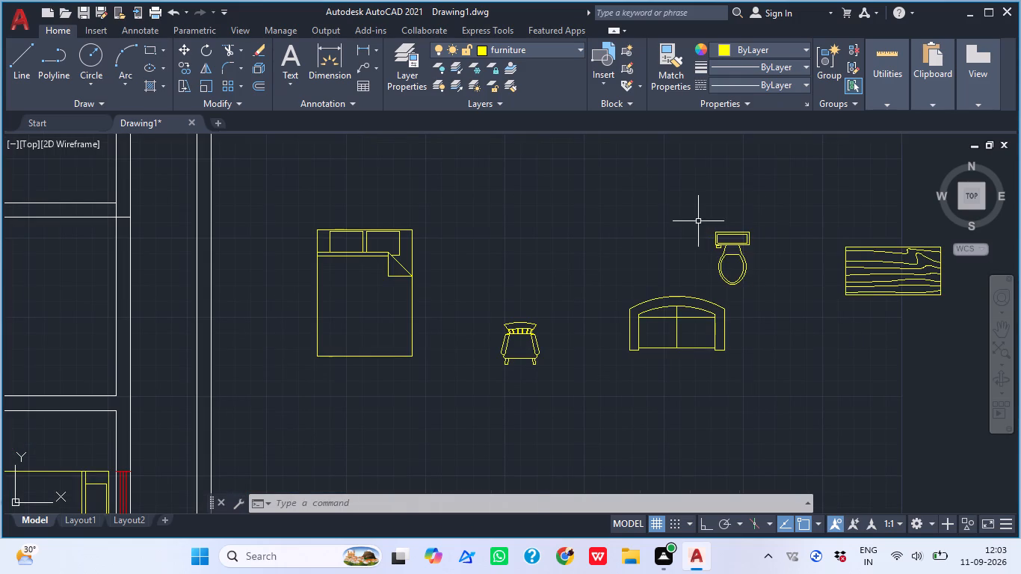
left_click(698, 220)
left_click(773, 288)
key("c")
key("o")
key("space")
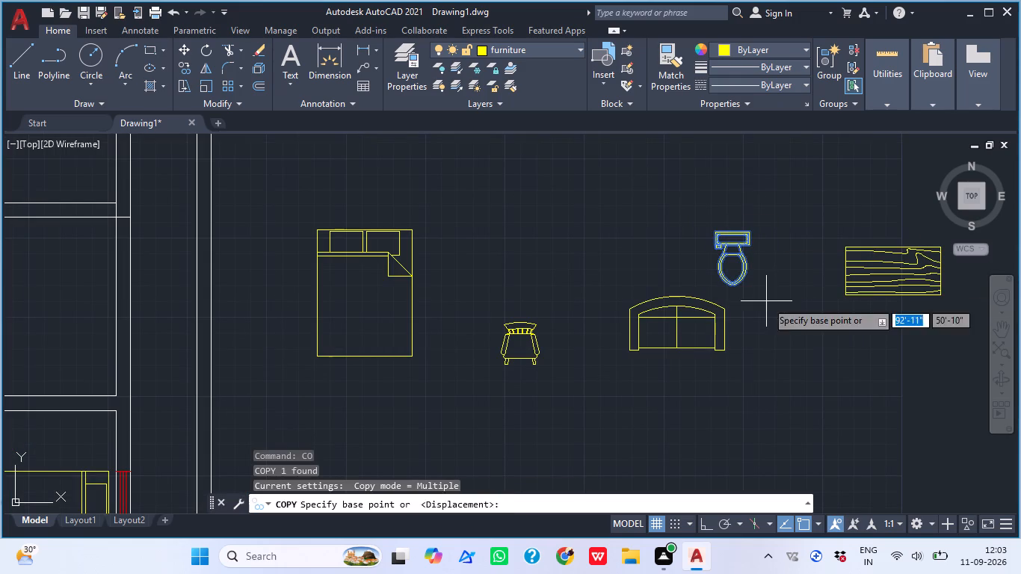
left_click(737, 231)
scroll(820, 203, "down", 3)
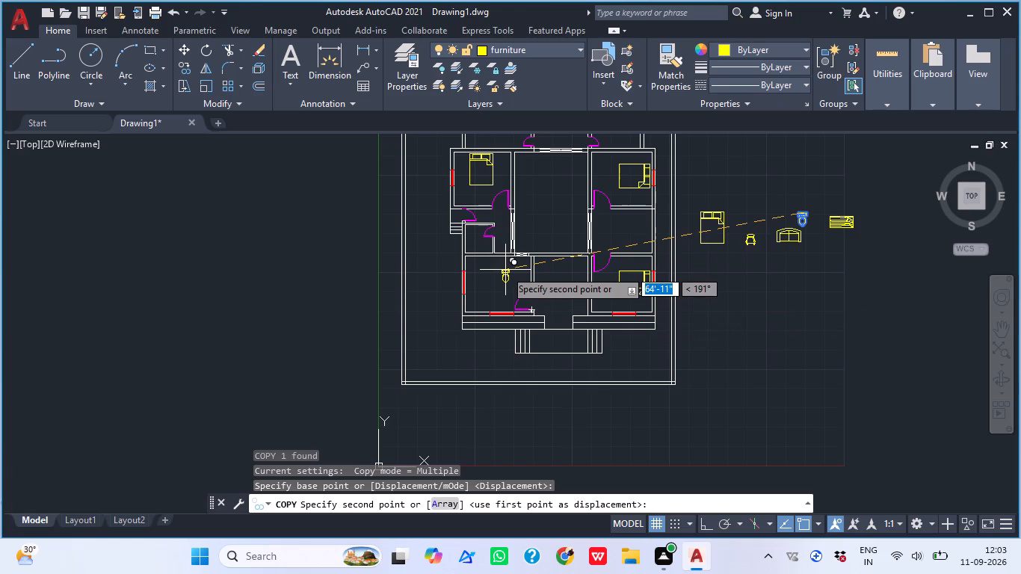
scroll(459, 214, "up", 2)
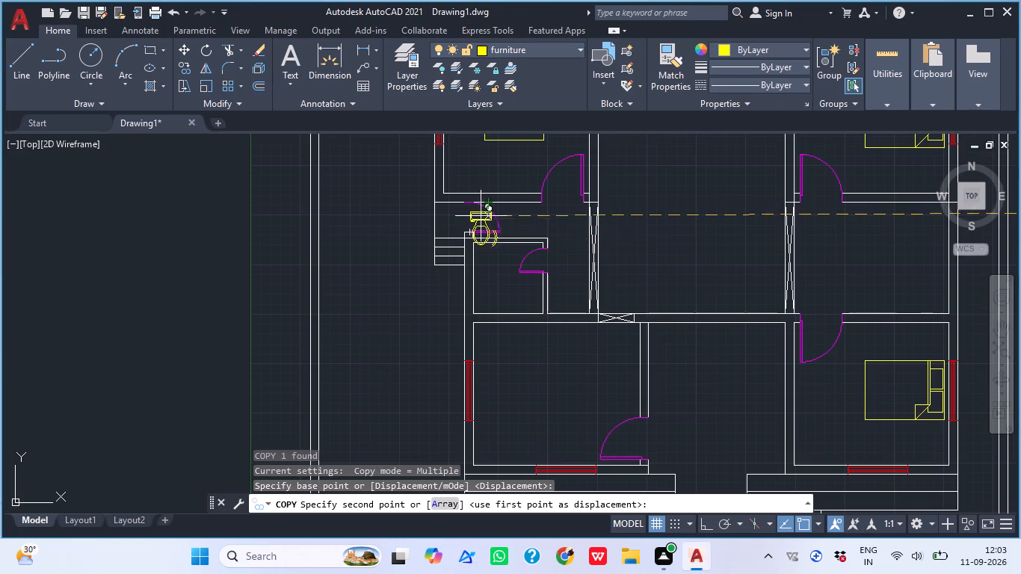
scroll(522, 283, "up", 2)
left_click(474, 269)
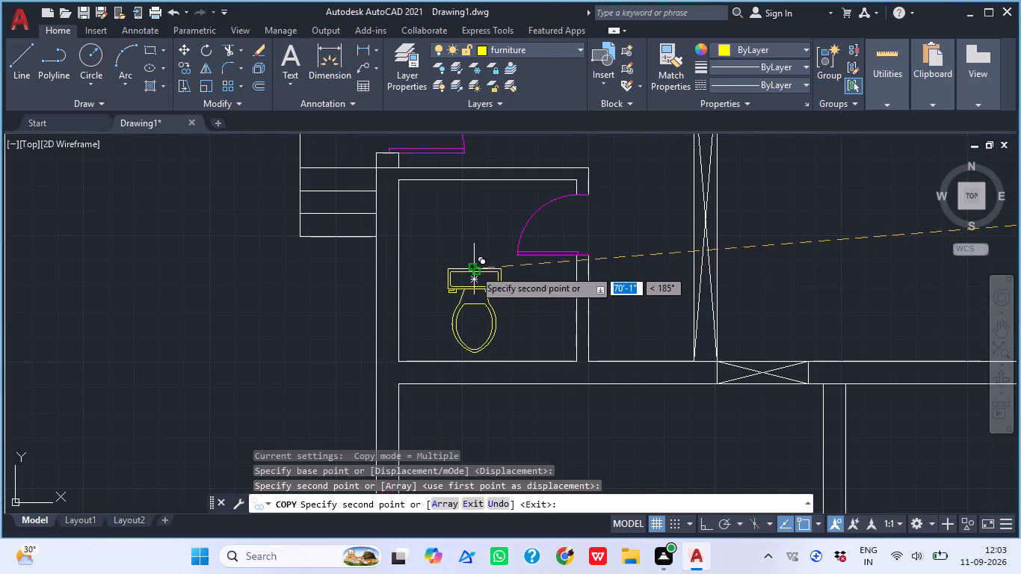
key("Escape")
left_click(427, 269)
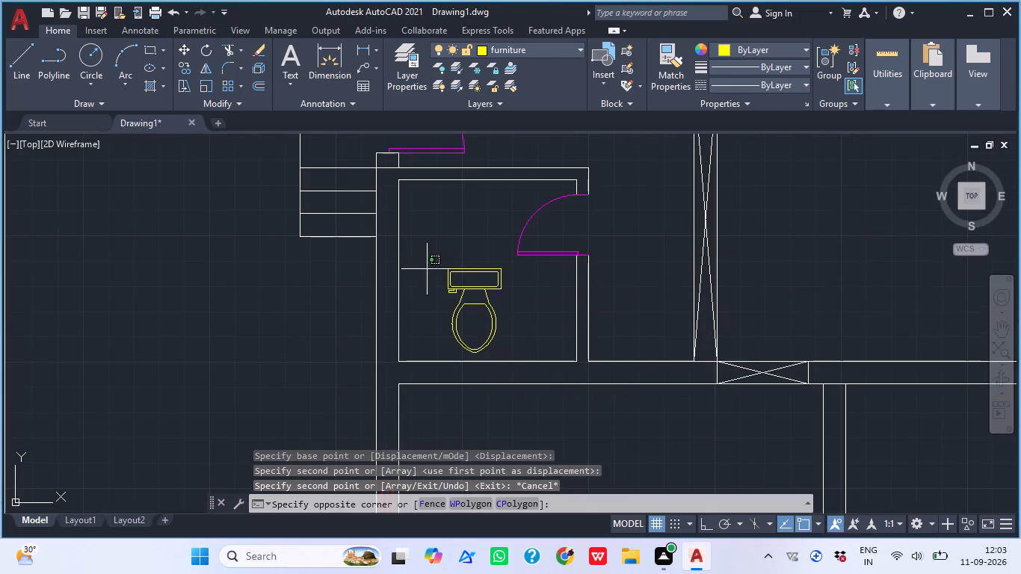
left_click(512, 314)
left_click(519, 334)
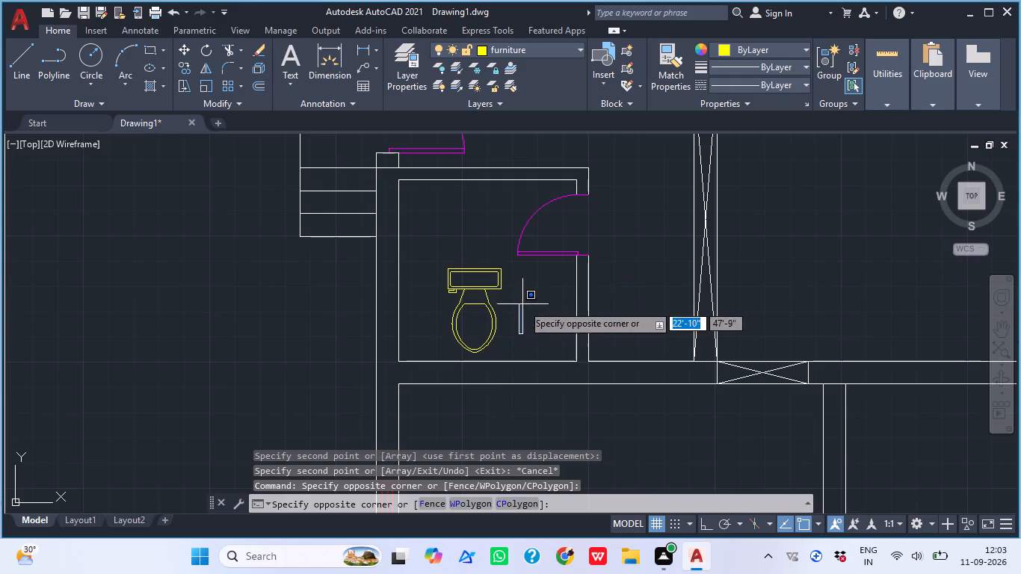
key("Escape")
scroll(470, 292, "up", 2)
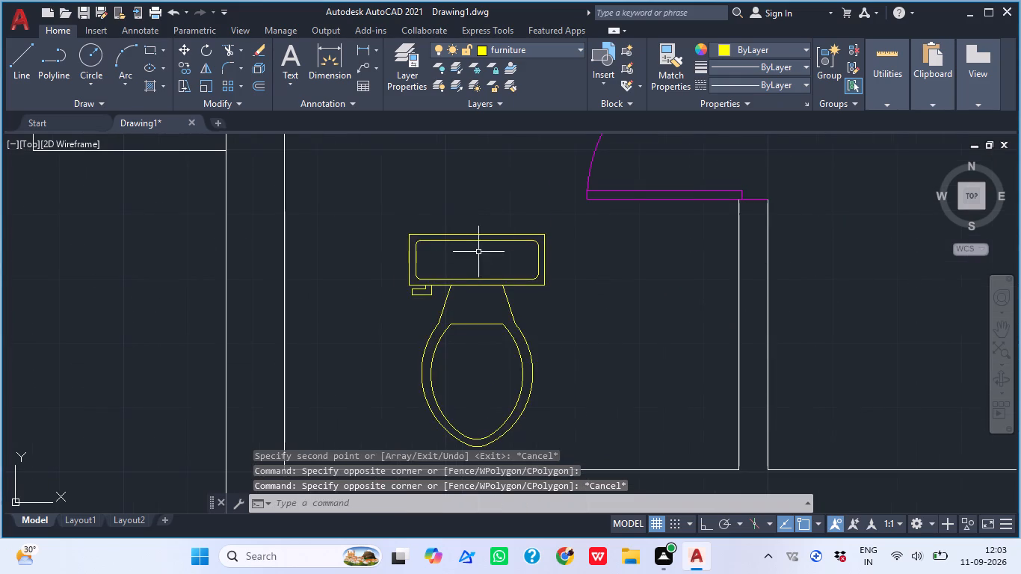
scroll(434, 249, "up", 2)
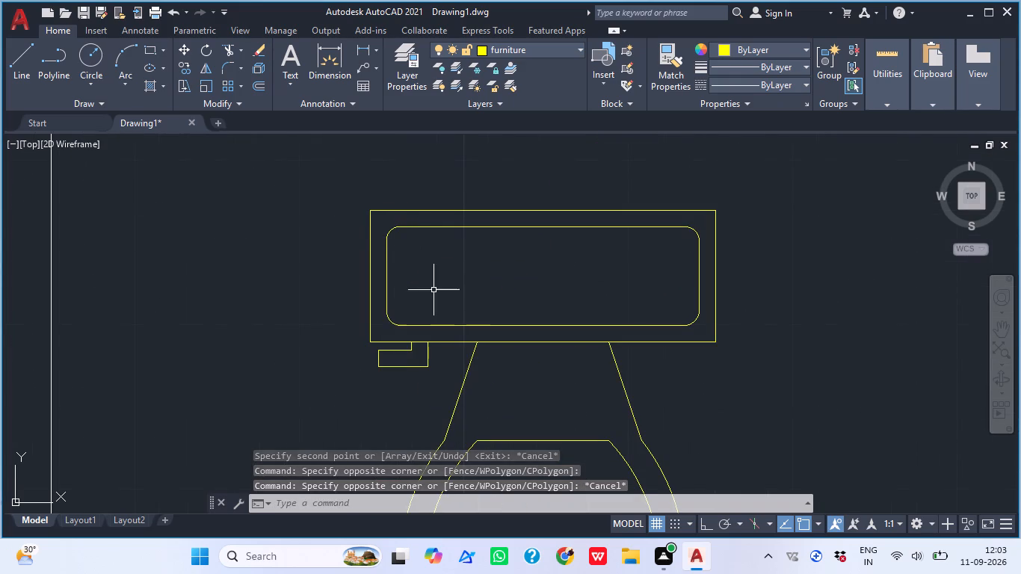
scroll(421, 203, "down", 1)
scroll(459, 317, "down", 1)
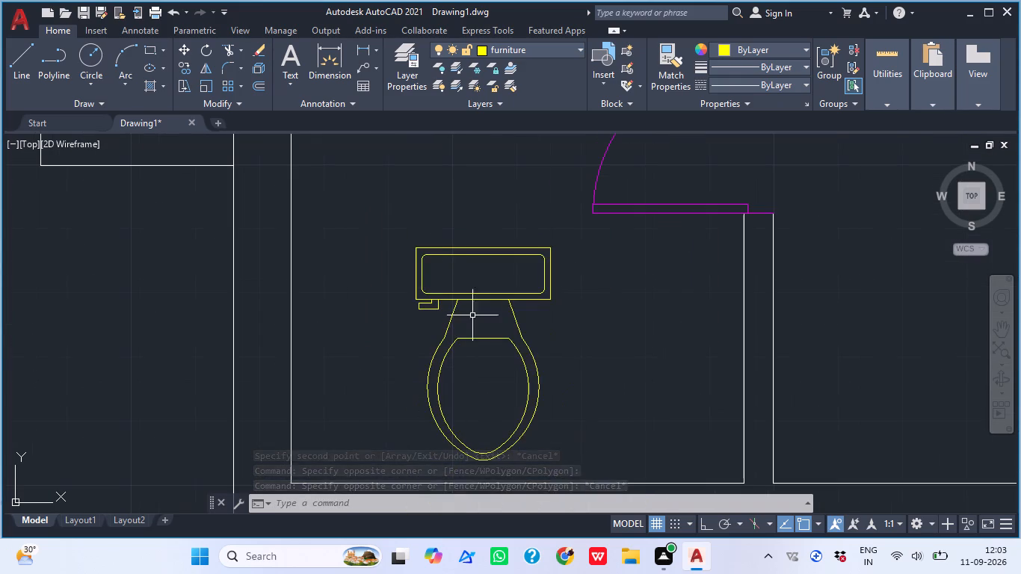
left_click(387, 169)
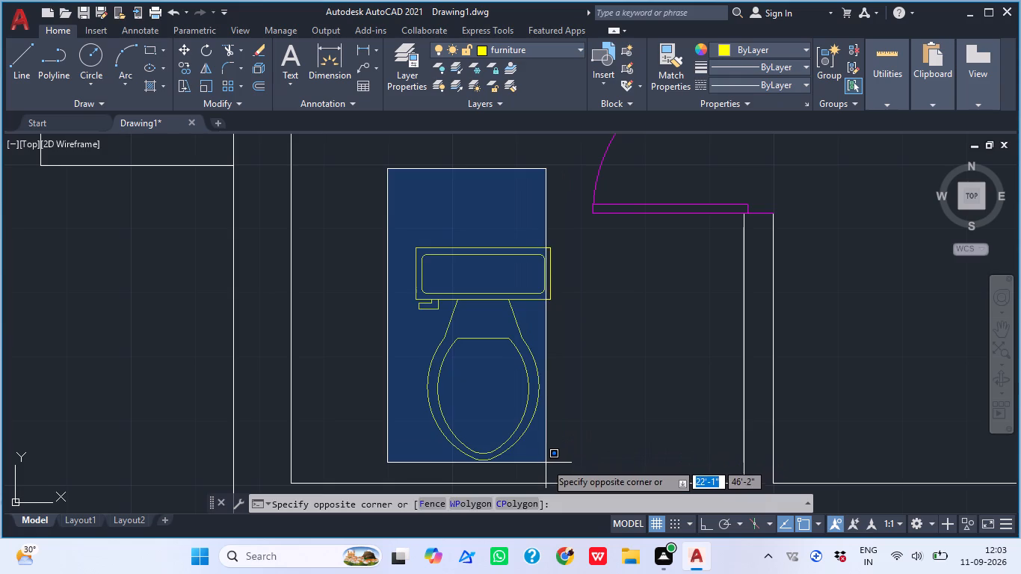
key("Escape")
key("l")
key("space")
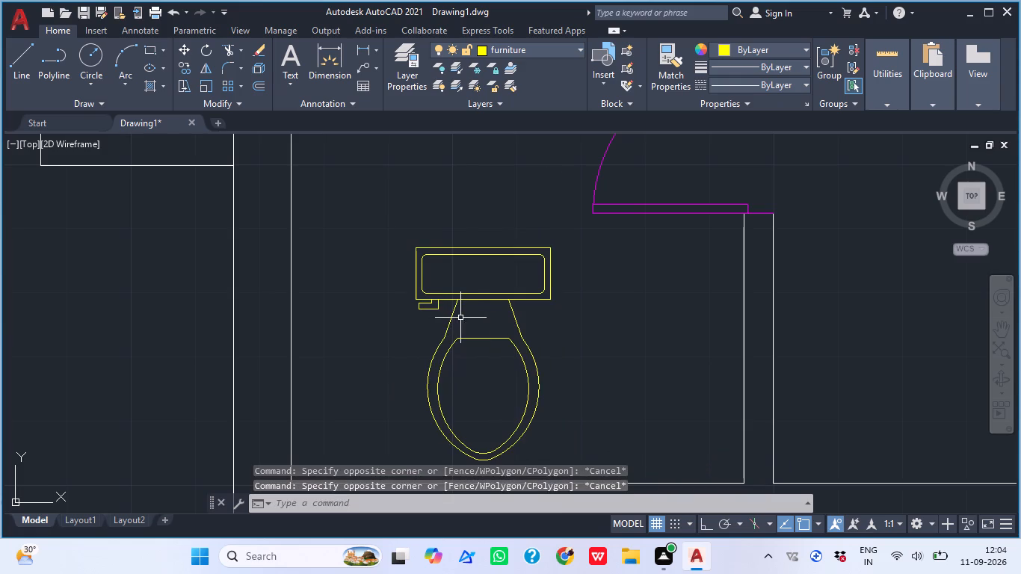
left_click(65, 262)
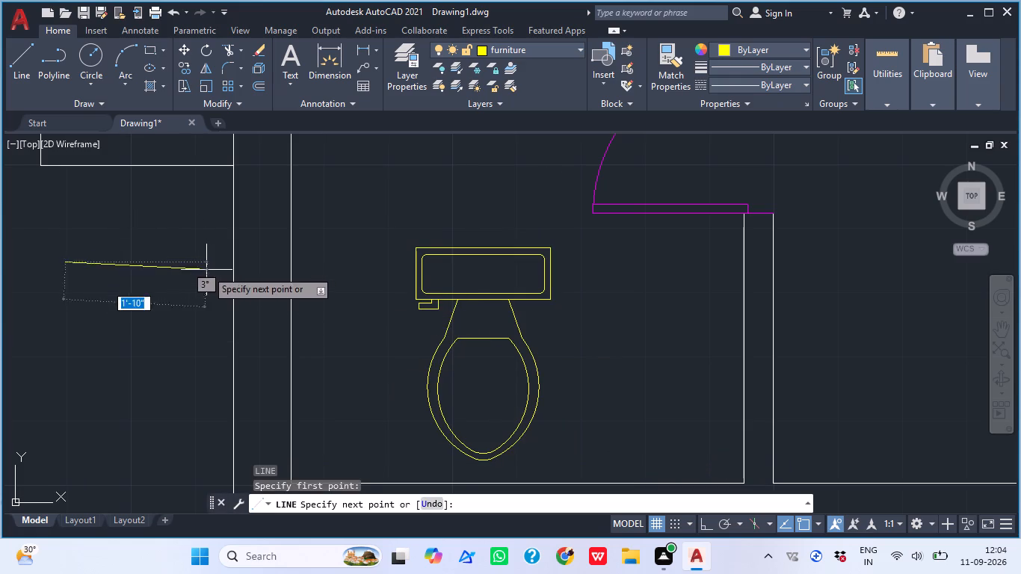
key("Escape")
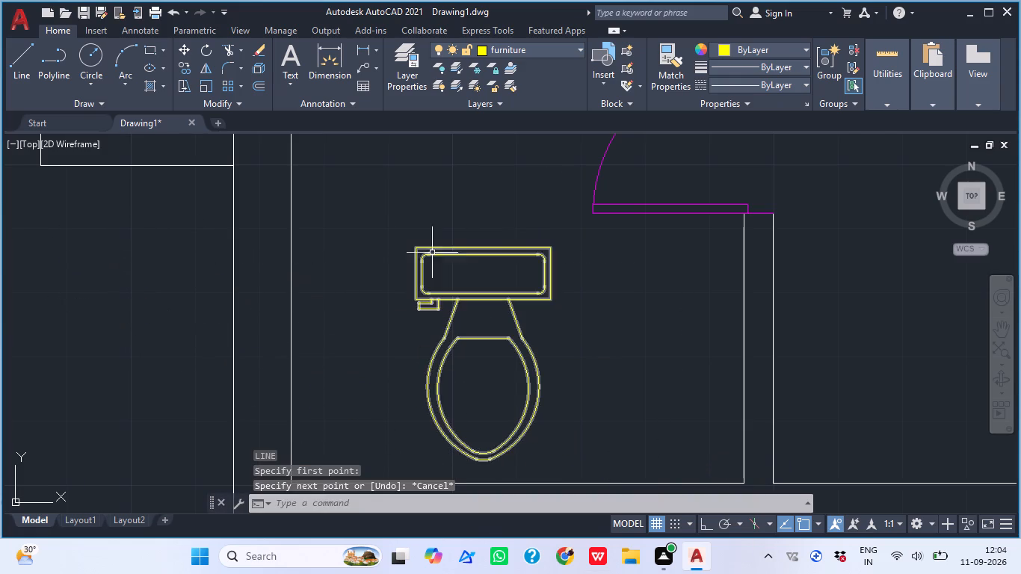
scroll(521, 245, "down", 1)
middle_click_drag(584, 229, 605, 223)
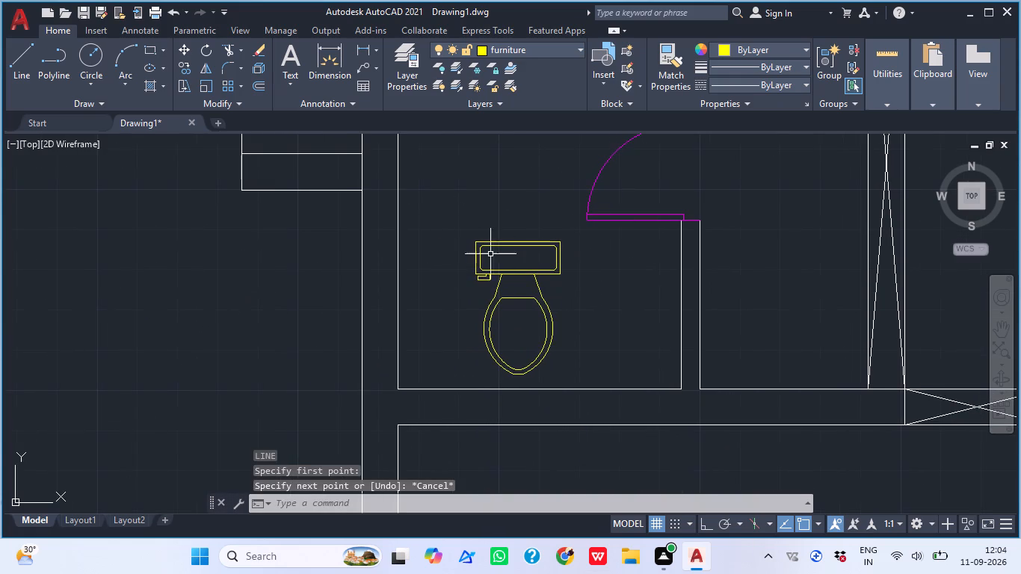
Draw a horizontal rectangle from four orthogonal lines in the empty area west of the bathroom containing the toilet.
key("l")
key("space")
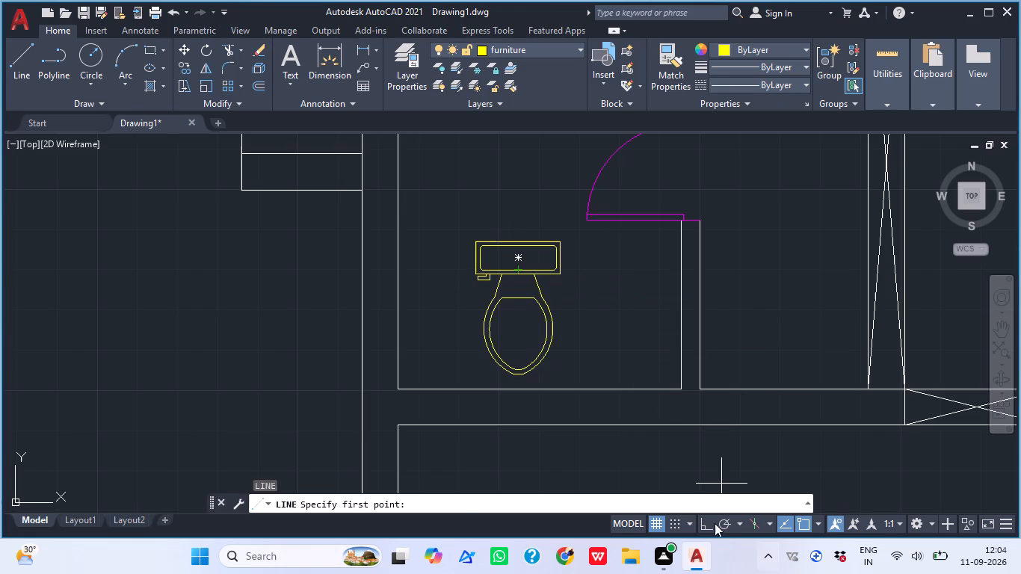
left_click(703, 523)
left_click(152, 259)
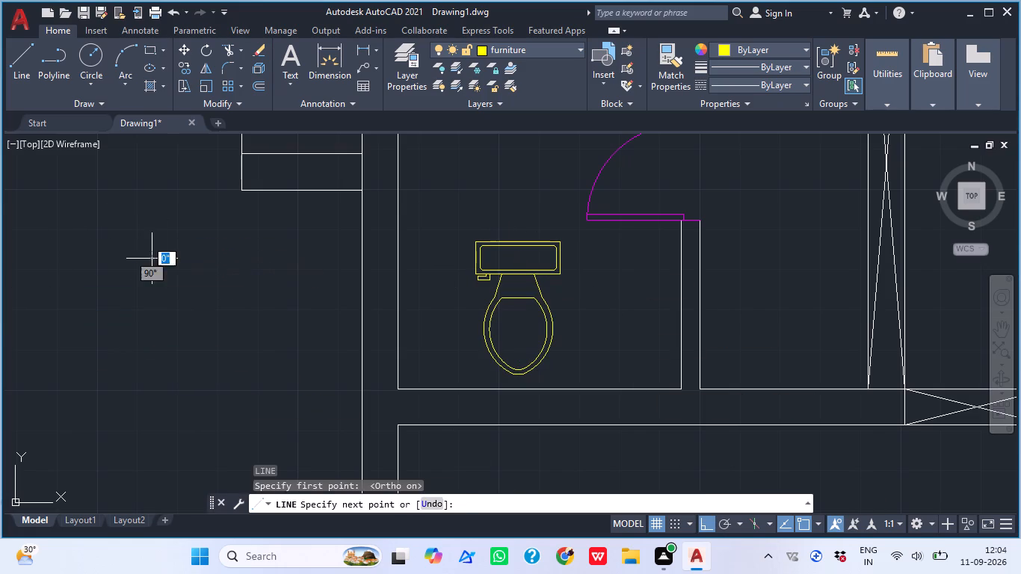
left_click(262, 262)
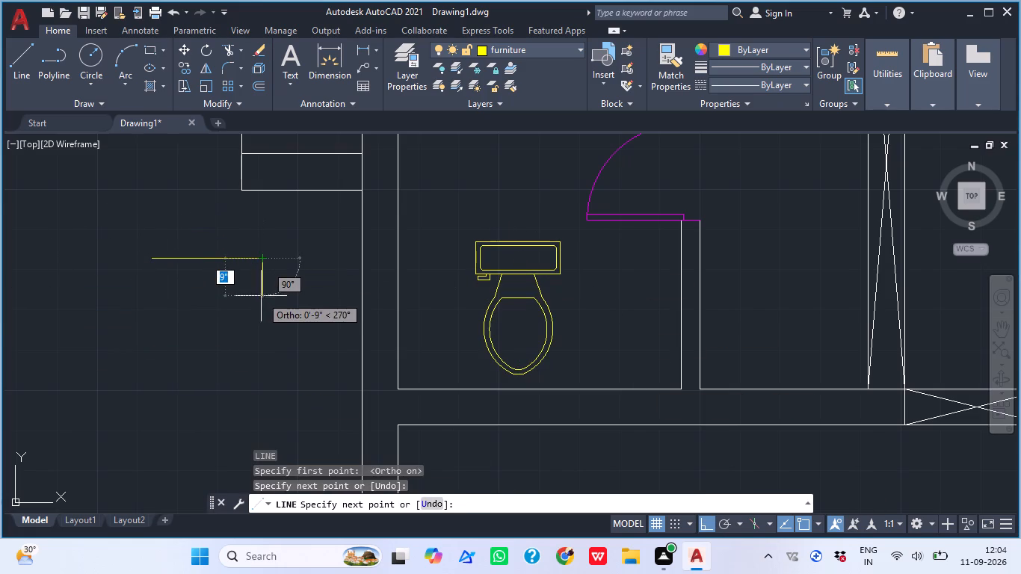
left_click(266, 291)
left_click(152, 291)
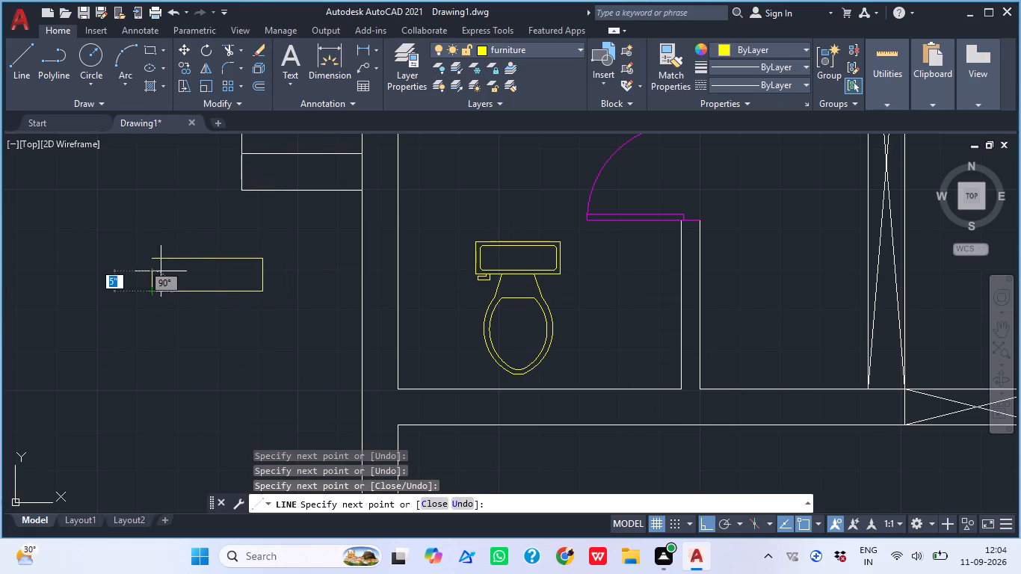
left_click(152, 263)
key("Escape")
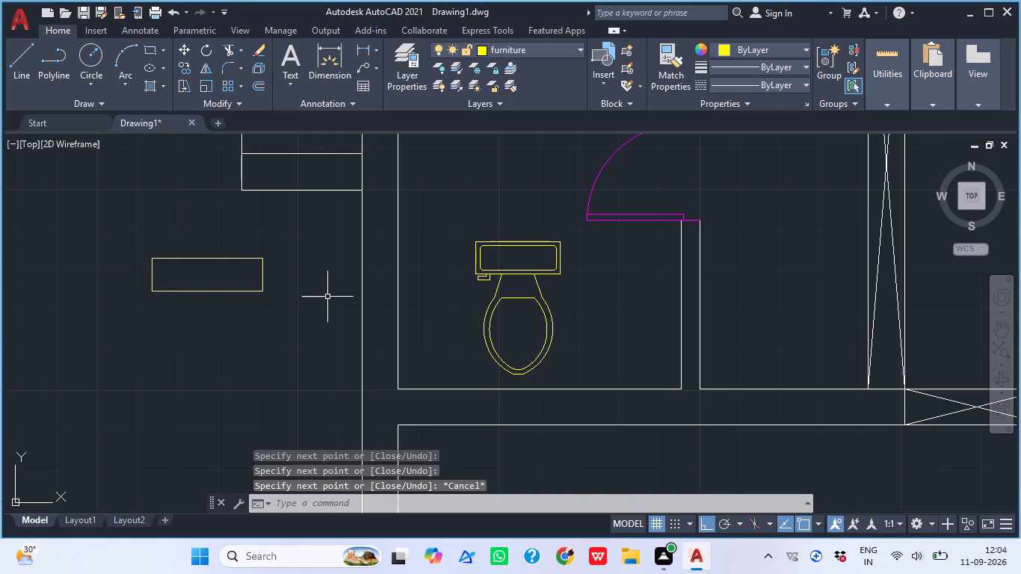
key("f")
key("Escape")
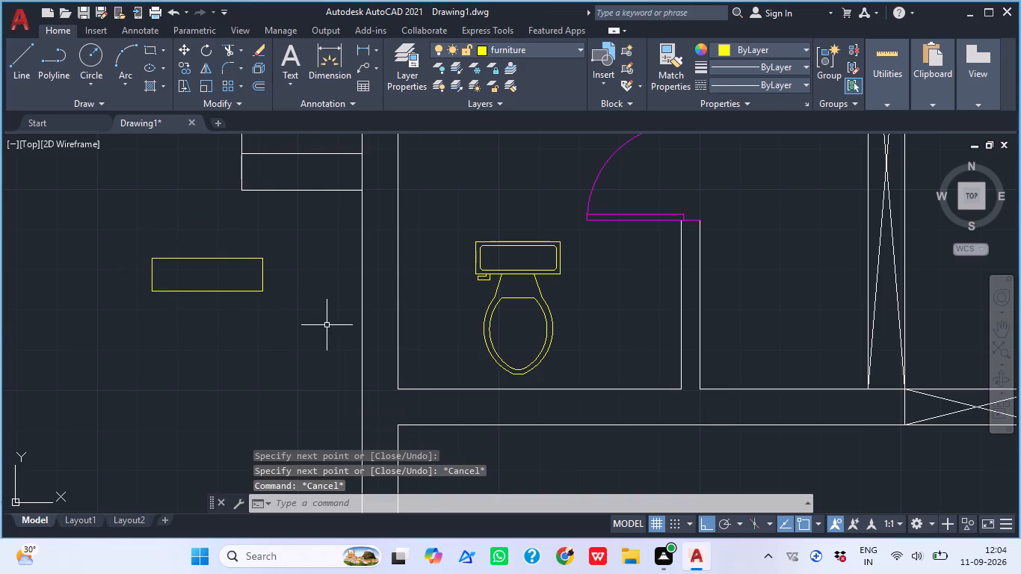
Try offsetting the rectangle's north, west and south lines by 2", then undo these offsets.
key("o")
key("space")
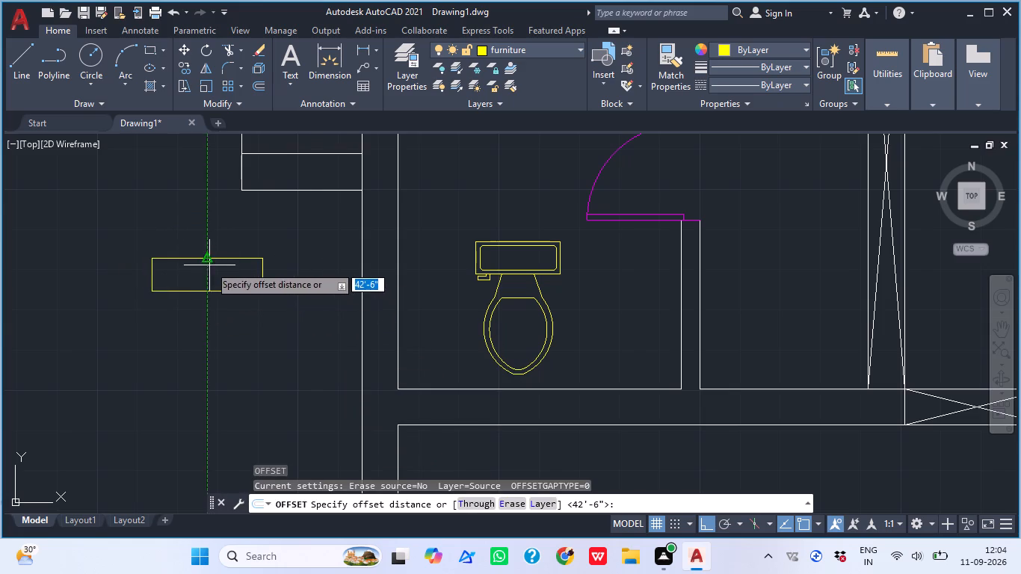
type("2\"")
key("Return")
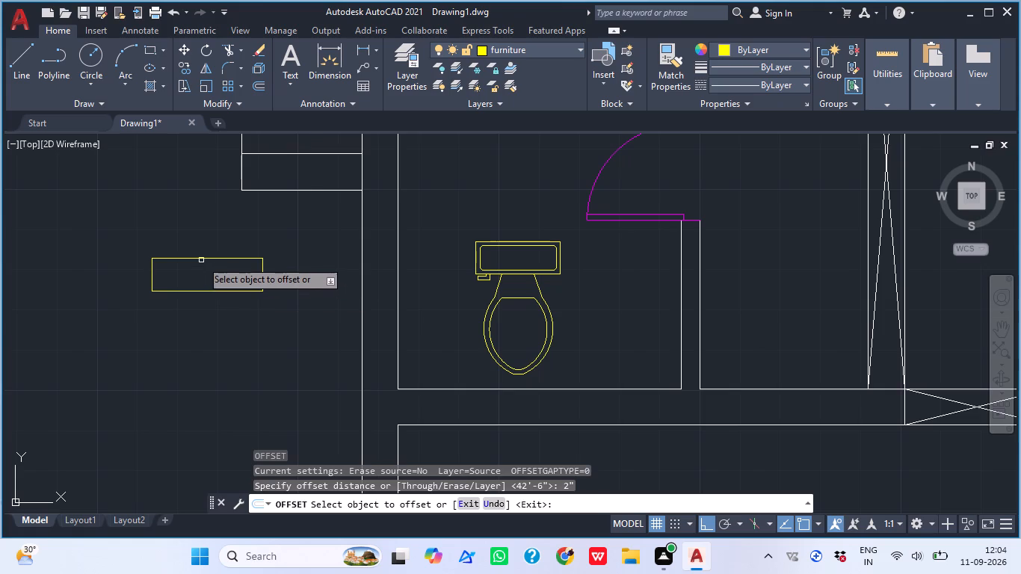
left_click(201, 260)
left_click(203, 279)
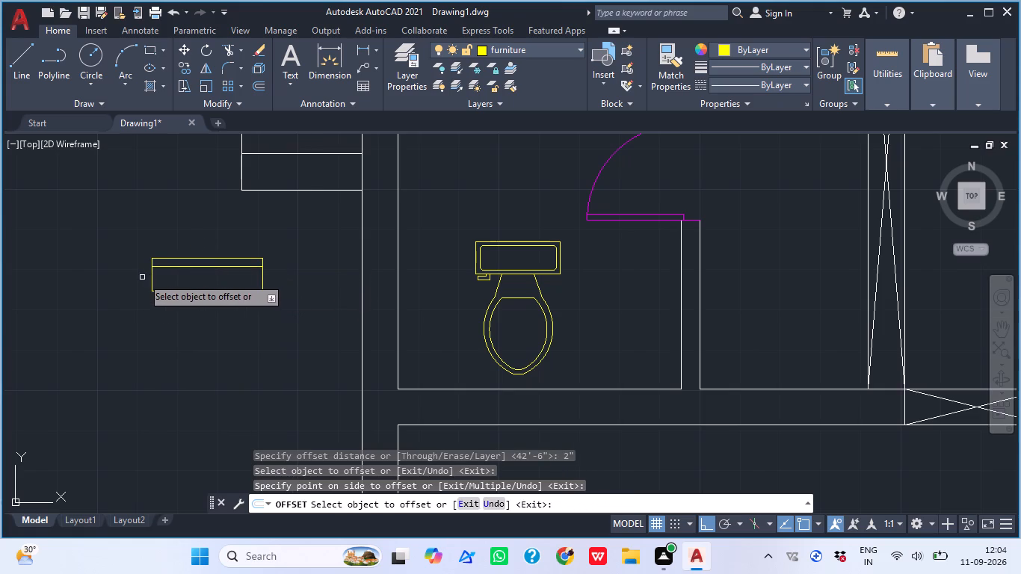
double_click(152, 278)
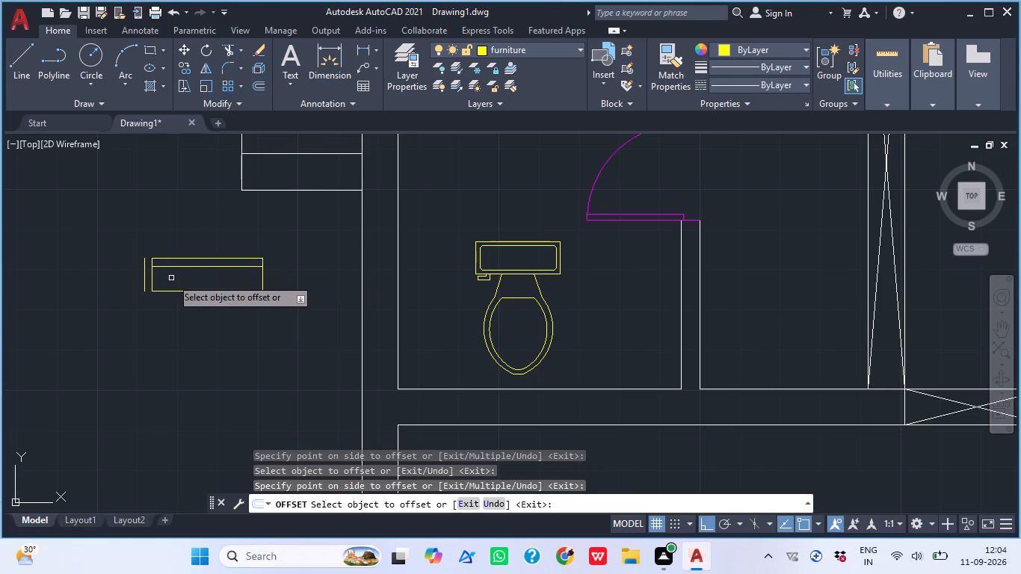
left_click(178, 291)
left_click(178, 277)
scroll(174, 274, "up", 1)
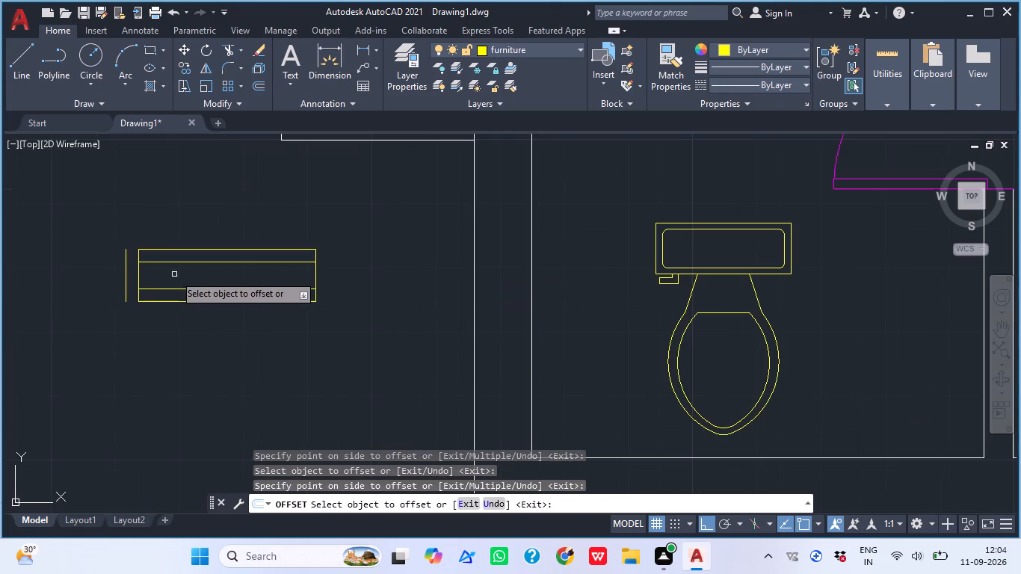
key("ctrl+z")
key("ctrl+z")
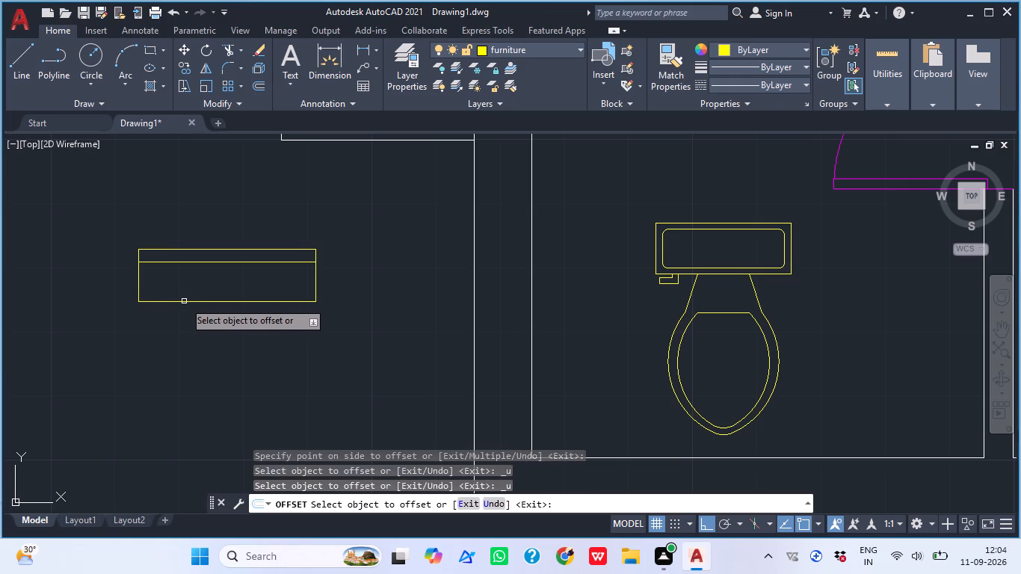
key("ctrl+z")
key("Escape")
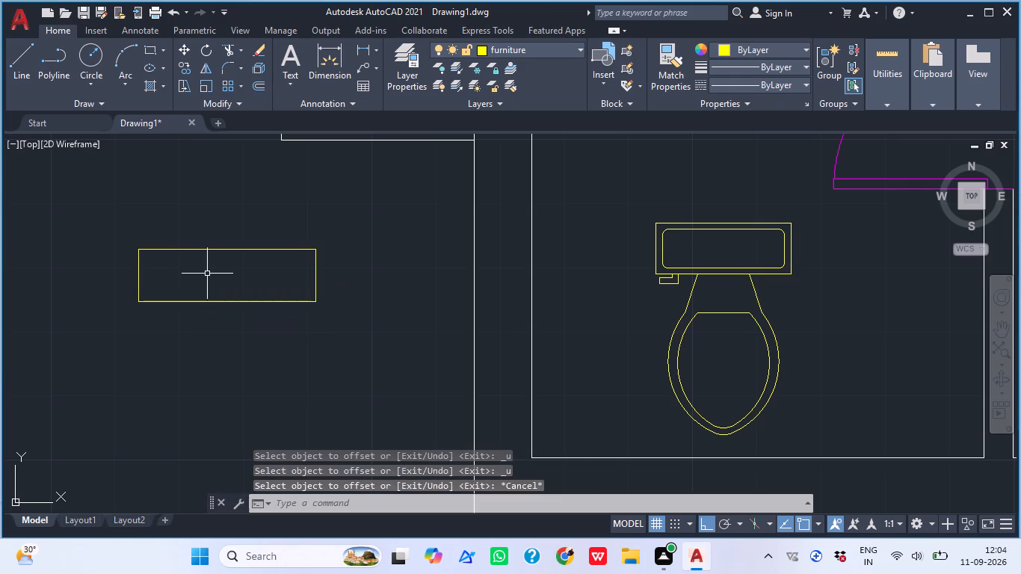
Offset all four lines of the rectangle 1" inward.
type("O")
key("space")
key("1")
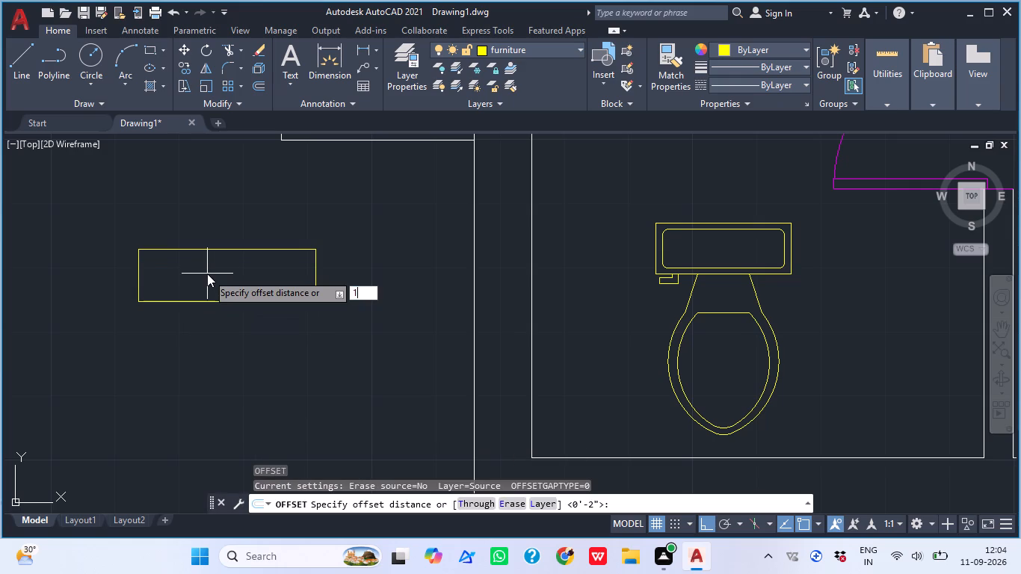
key("shift+quotedbl")
key("Return")
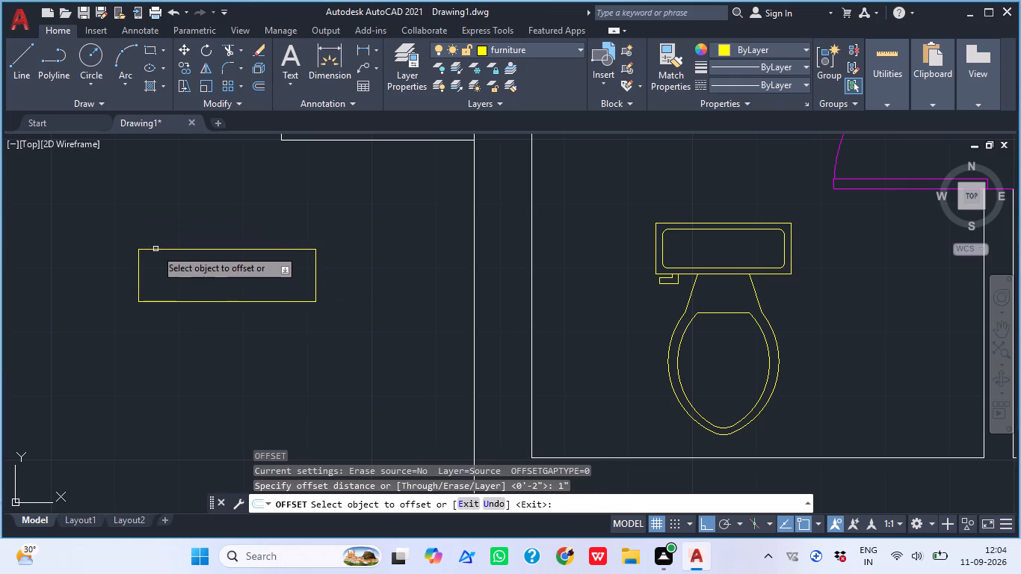
left_click(158, 249)
left_click(168, 301)
left_click(138, 270)
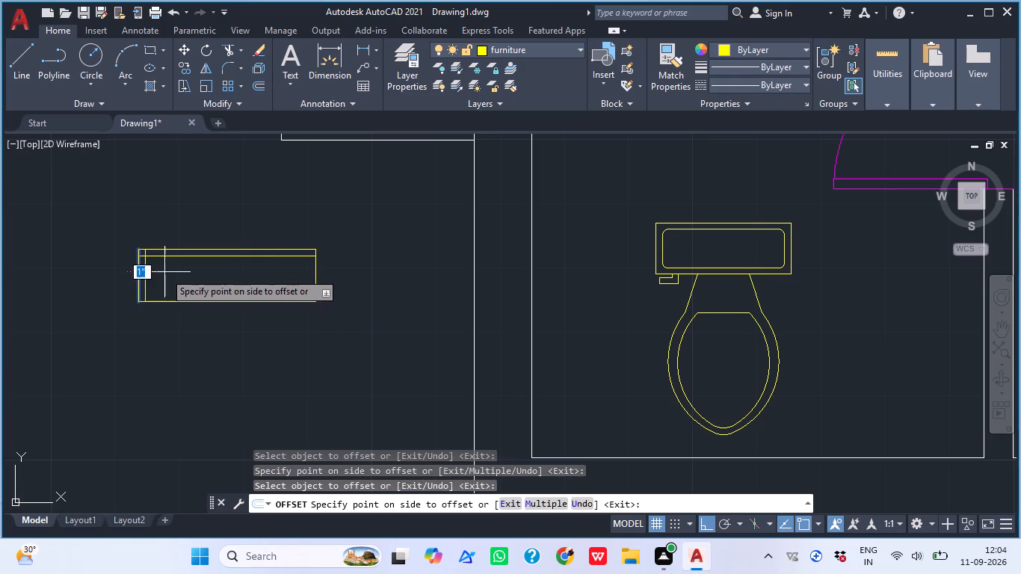
left_click(168, 271)
left_click(172, 302)
left_click(173, 286)
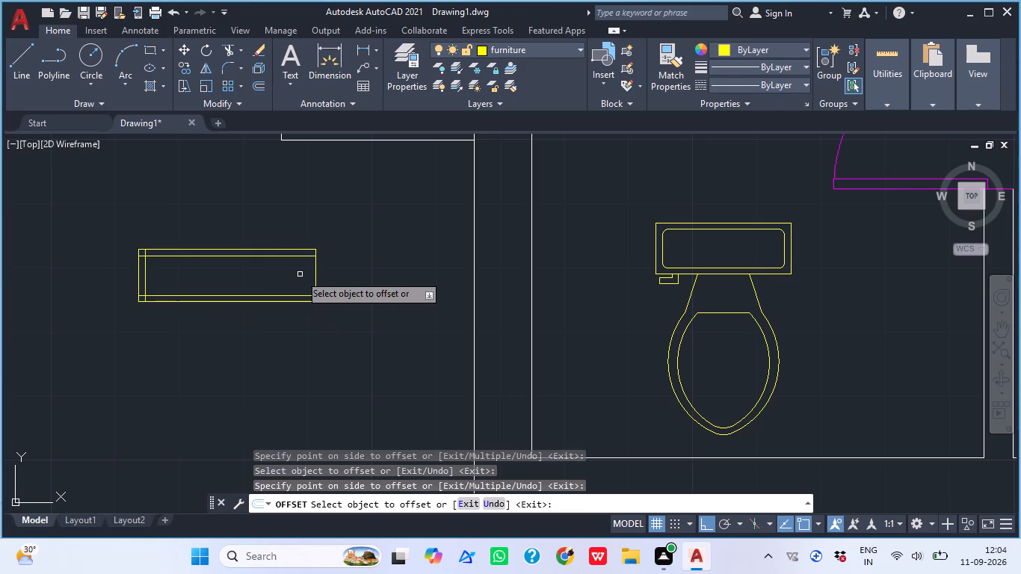
left_click(315, 274)
left_click(283, 276)
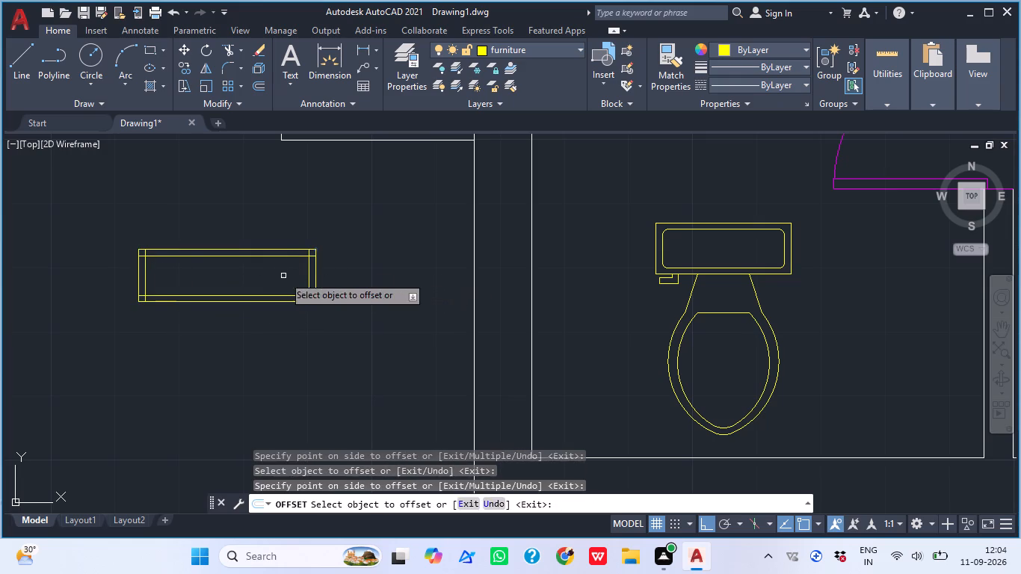
key("Escape")
Trim the overhanging ends of the inner offset lines at the rectangle's northeast and southeast corners.
key("t")
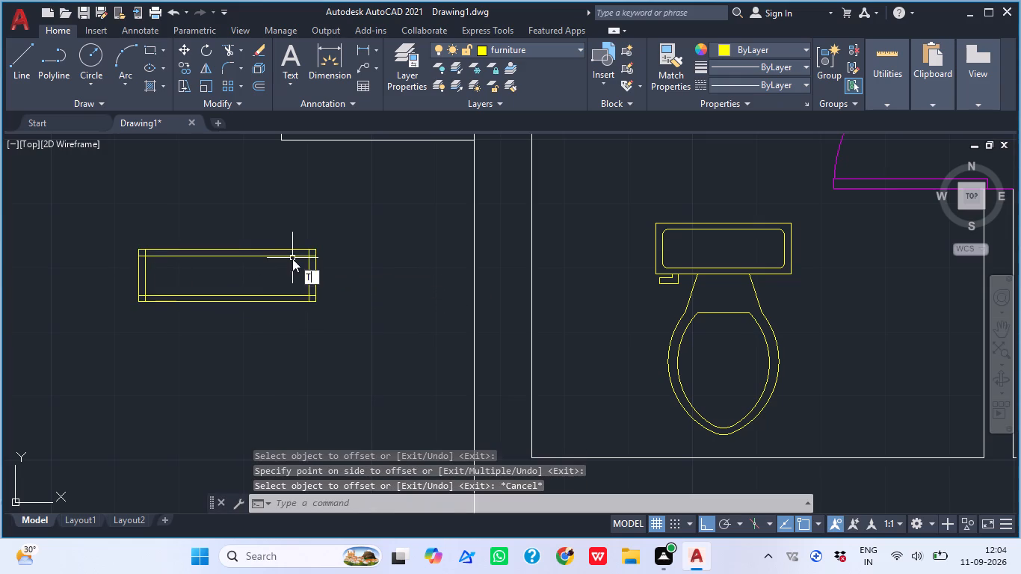
key("r")
key("space")
scroll(324, 238, "up", 3)
left_click(244, 299)
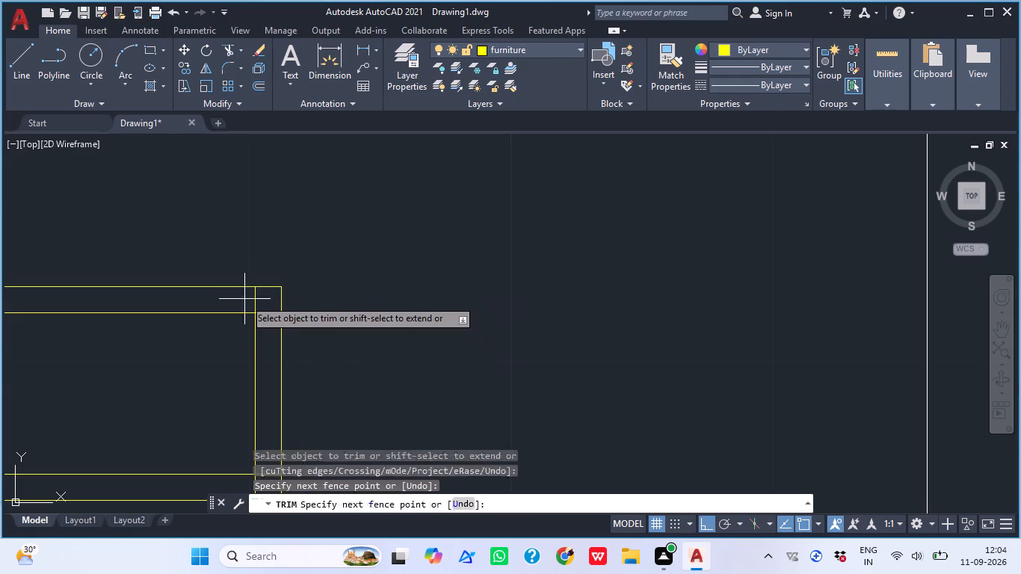
left_click(272, 315)
scroll(255, 253, "down", 3)
scroll(256, 345, "up", 3)
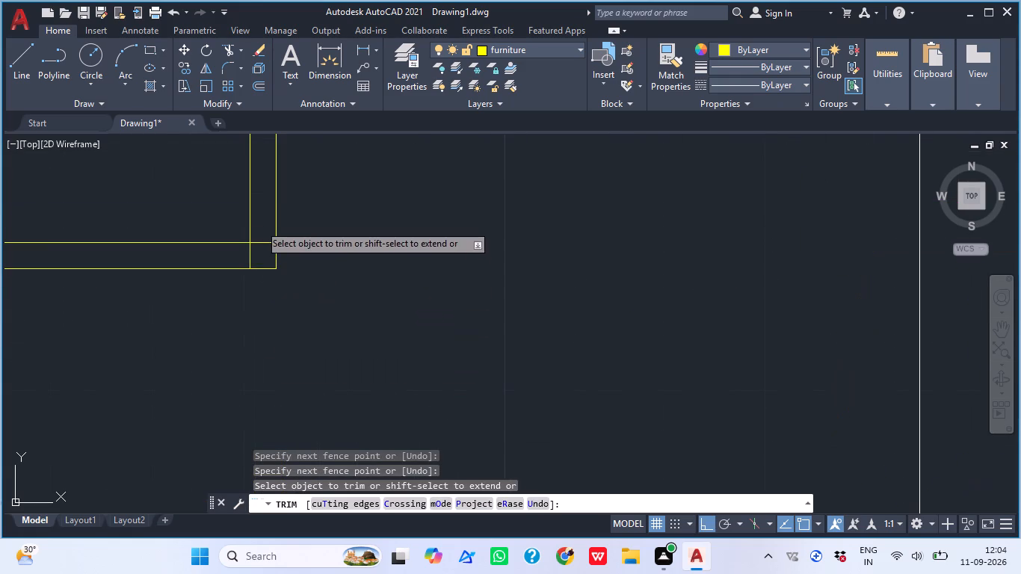
left_click(259, 224)
left_click(241, 266)
Trim the overhanging ends of the inner offset lines at the northwest and southwest corners, closing the inner rectangle.
scroll(248, 274, "down", 2)
middle_click_drag(259, 291, 377, 296)
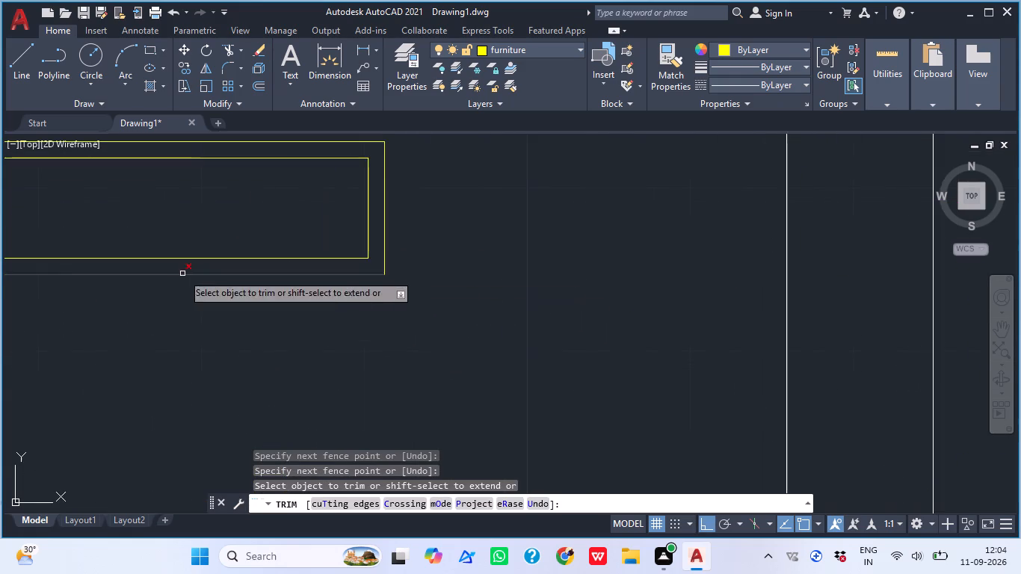
scroll(213, 307, "down", 1)
middle_click_drag(274, 341, 289, 347)
scroll(64, 187, "up", 2)
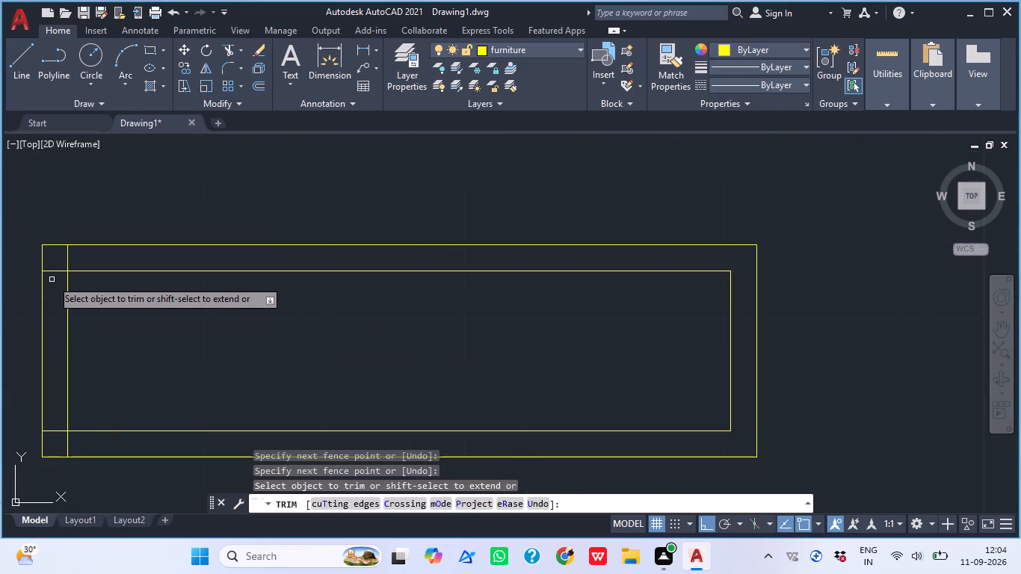
left_click(52, 280)
left_click(85, 247)
middle_click_drag(86, 260, 165, 78)
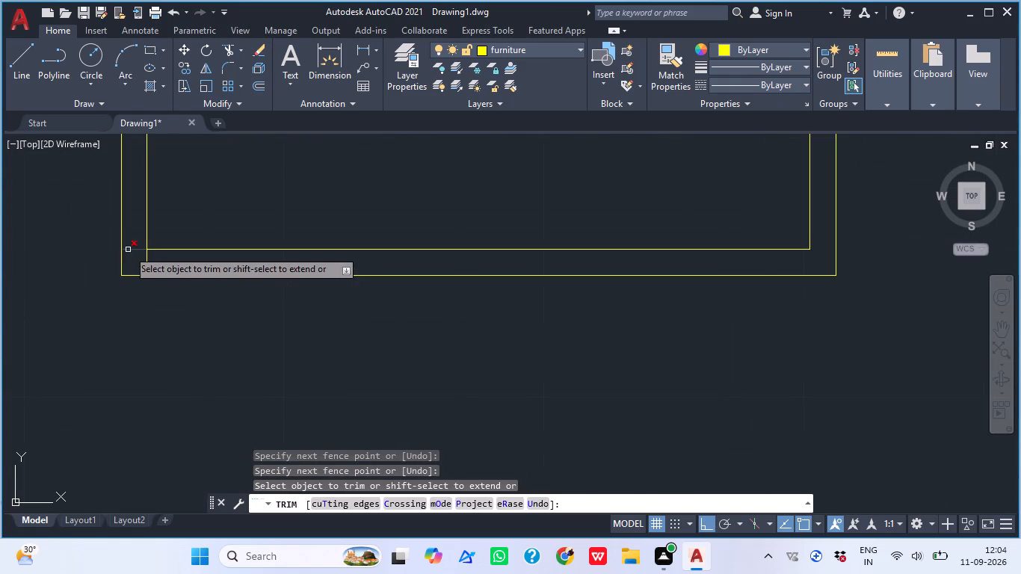
left_click(137, 243)
left_click(159, 271)
middle_click_drag(173, 288, 142, 351)
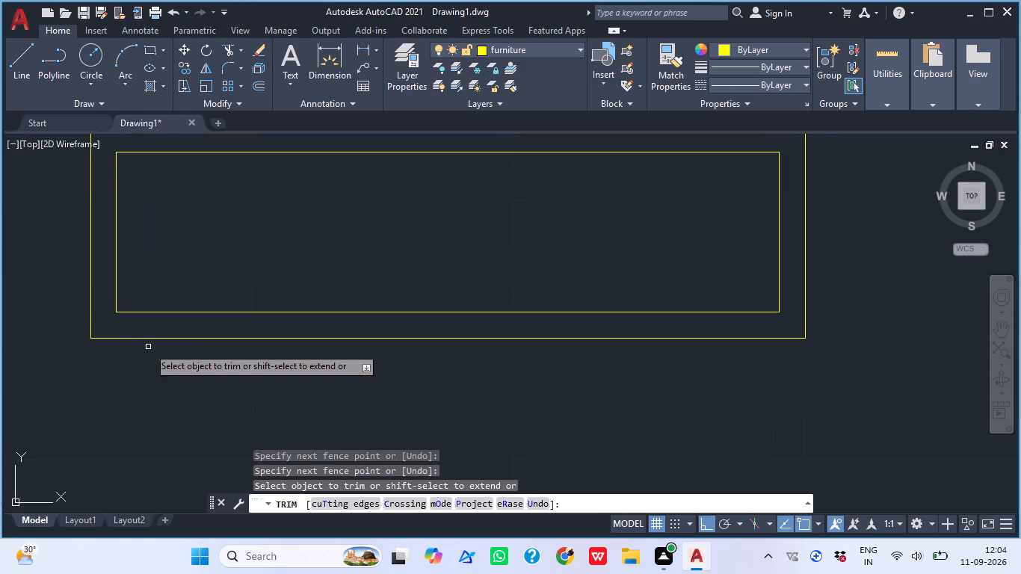
key("Escape")
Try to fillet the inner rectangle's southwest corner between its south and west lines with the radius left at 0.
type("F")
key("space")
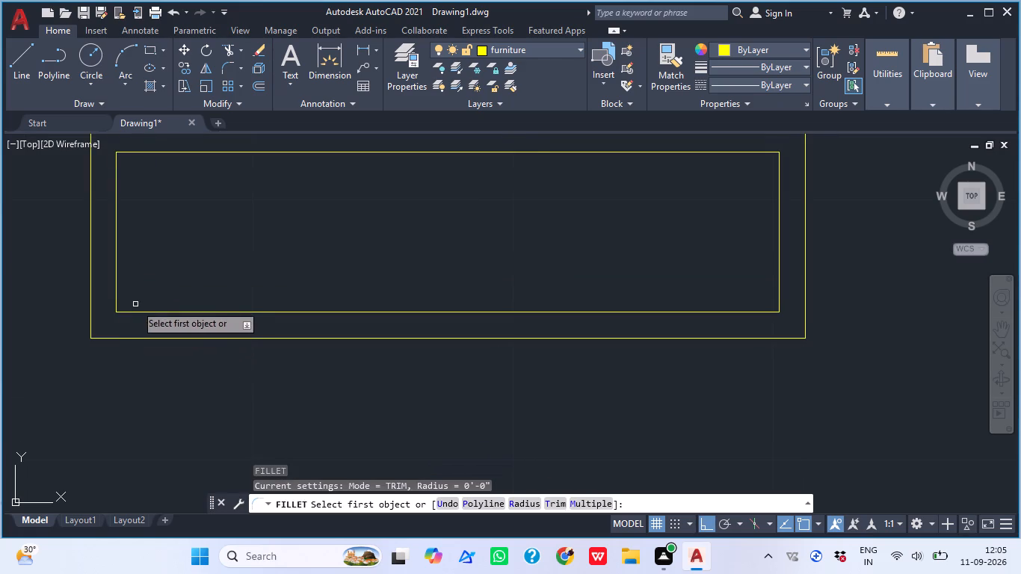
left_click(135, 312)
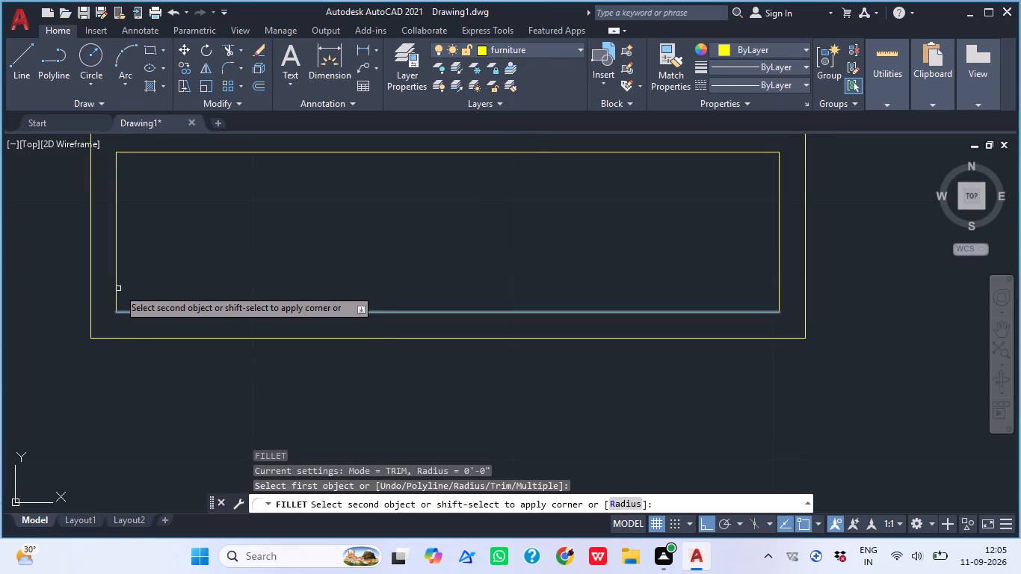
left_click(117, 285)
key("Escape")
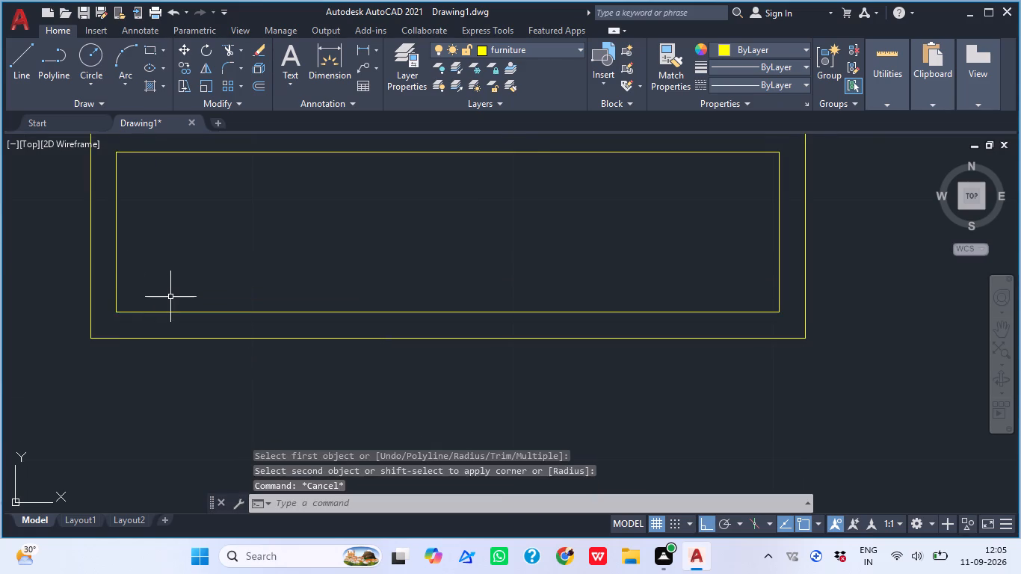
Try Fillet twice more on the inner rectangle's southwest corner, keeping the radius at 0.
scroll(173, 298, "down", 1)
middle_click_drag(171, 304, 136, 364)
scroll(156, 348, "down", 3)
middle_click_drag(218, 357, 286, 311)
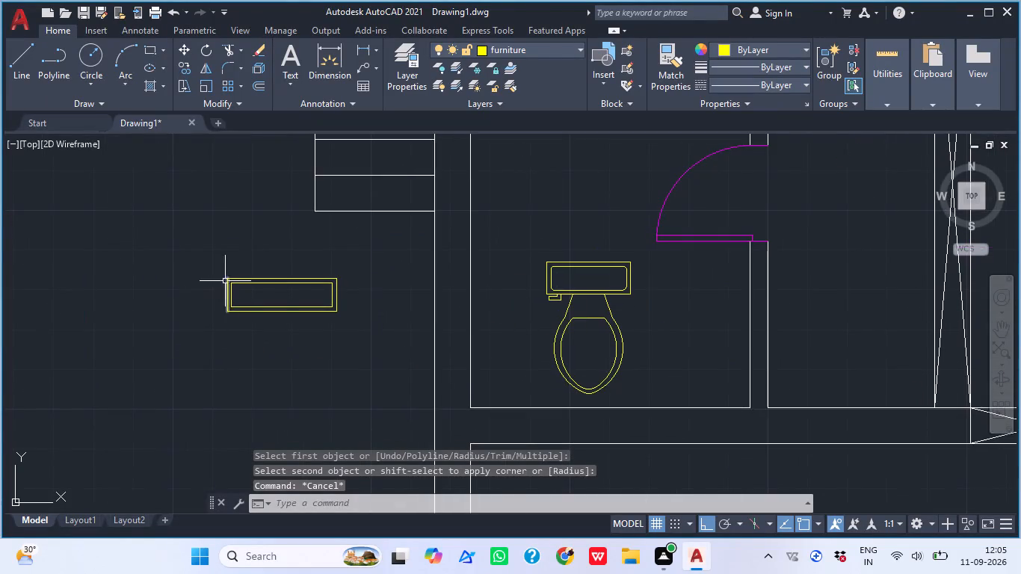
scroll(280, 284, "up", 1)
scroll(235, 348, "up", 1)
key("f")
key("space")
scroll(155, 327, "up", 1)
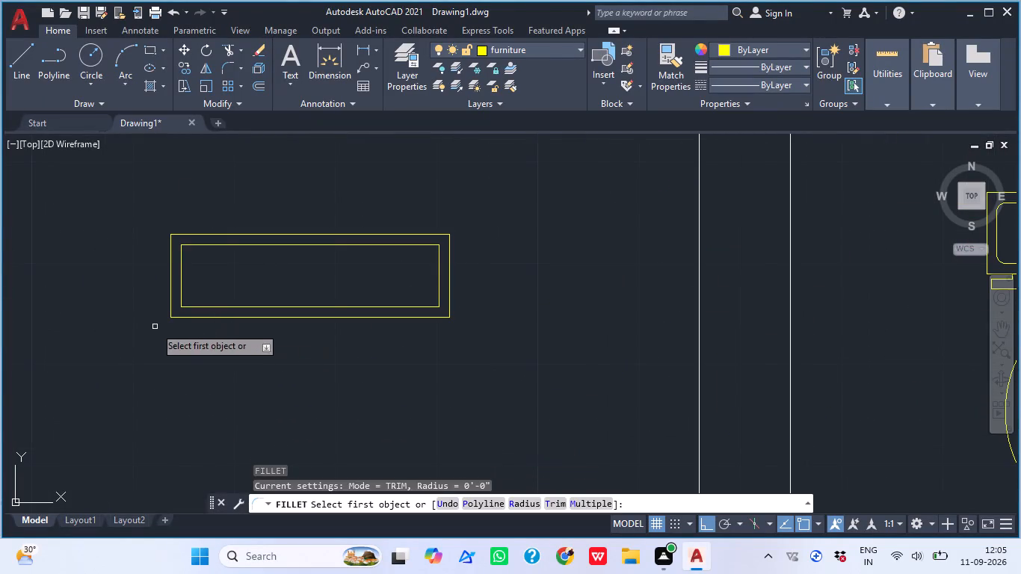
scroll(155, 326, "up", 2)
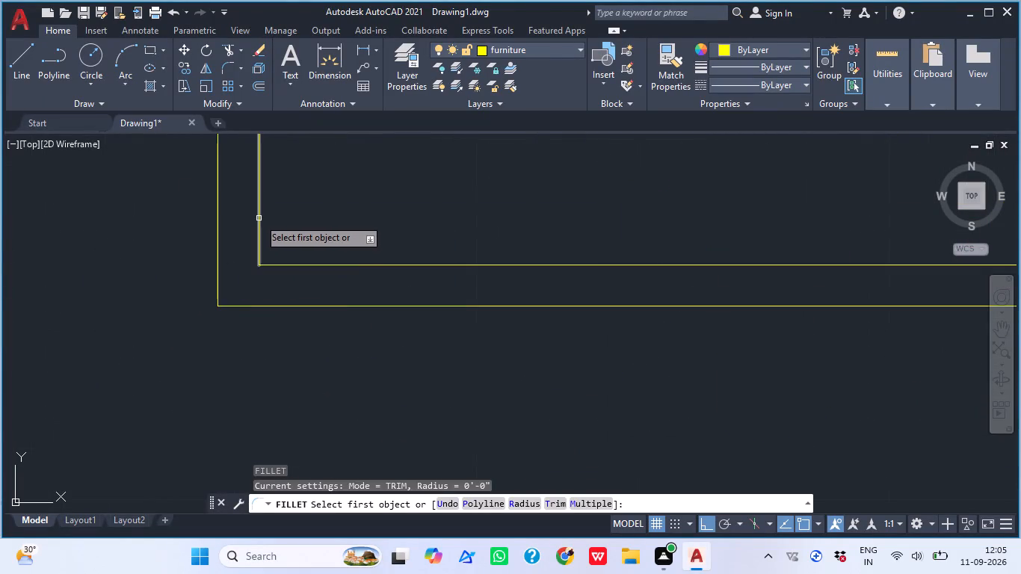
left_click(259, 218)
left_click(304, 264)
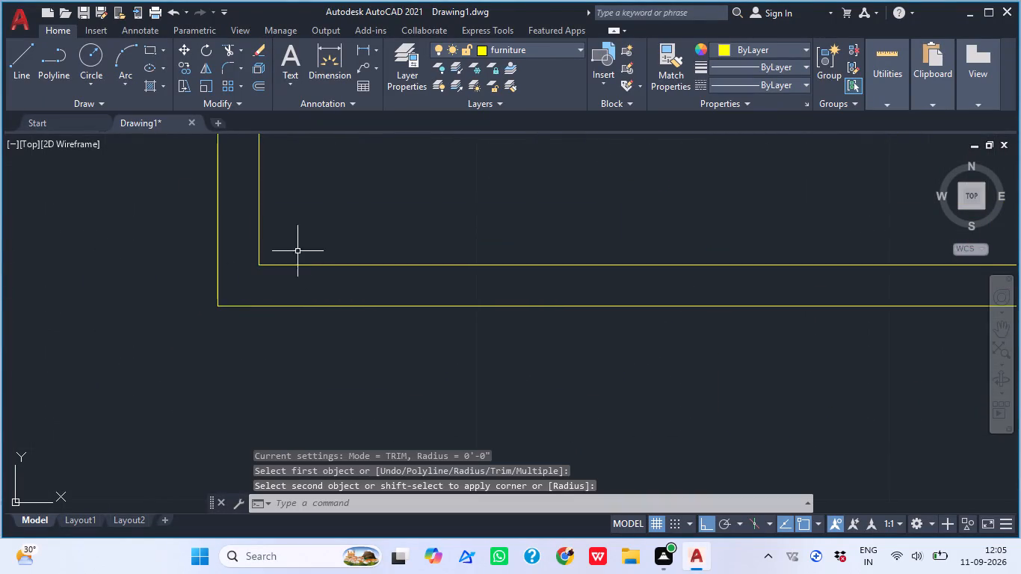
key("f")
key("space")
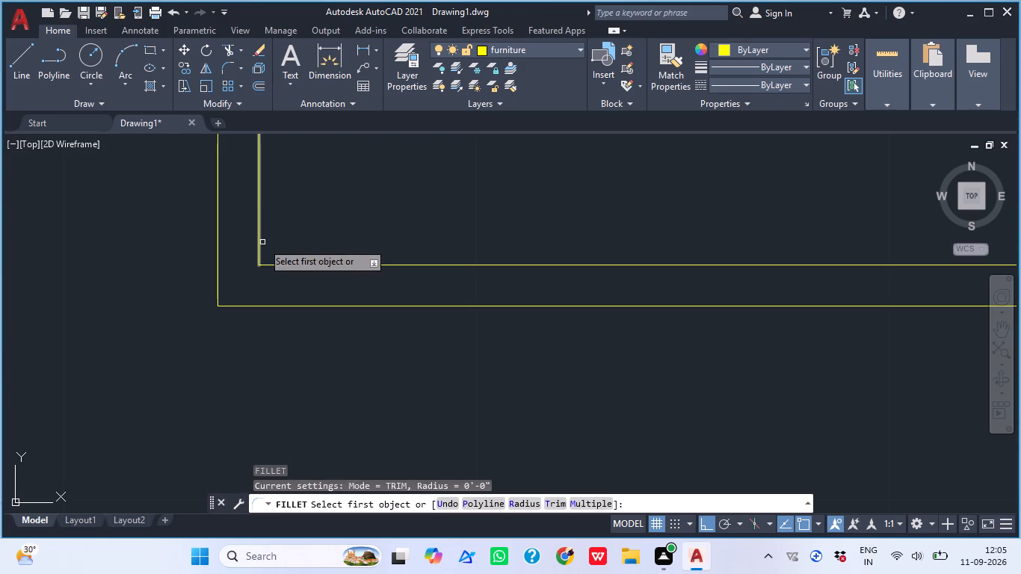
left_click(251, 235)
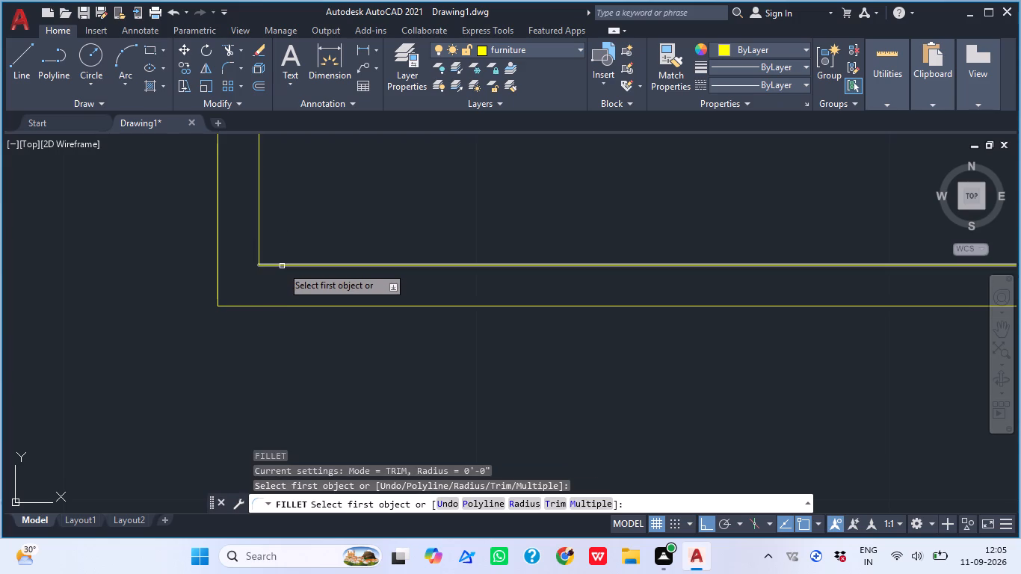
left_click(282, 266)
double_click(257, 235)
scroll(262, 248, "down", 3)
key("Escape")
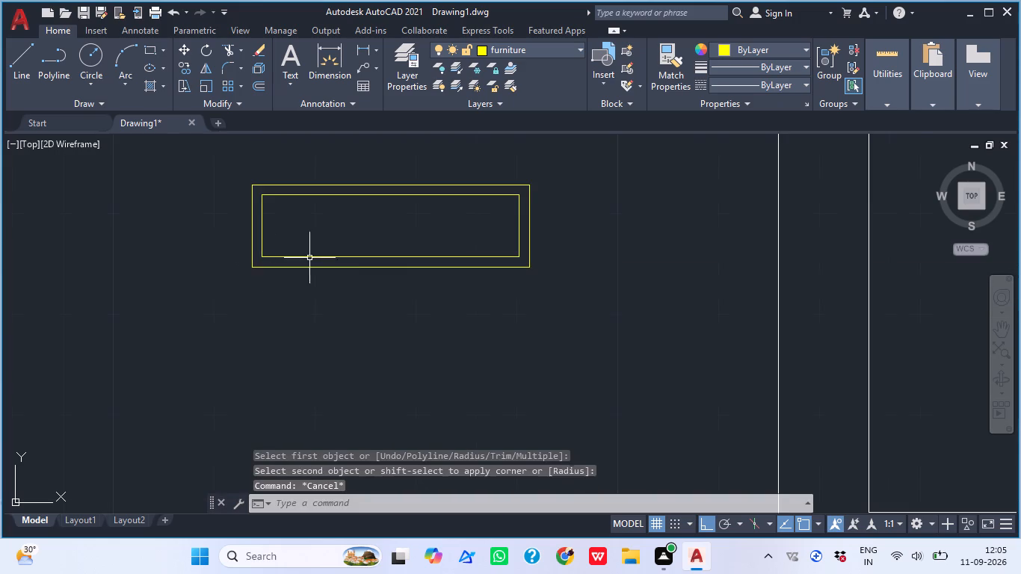
Draw a three-point arc across the inner rectangle's northeast corner, from its north line to its east line.
middle_click_drag(365, 234, 225, 242)
scroll(292, 195, "down", 1)
middle_click_drag(275, 288, 277, 339)
scroll(328, 256, "up", 3)
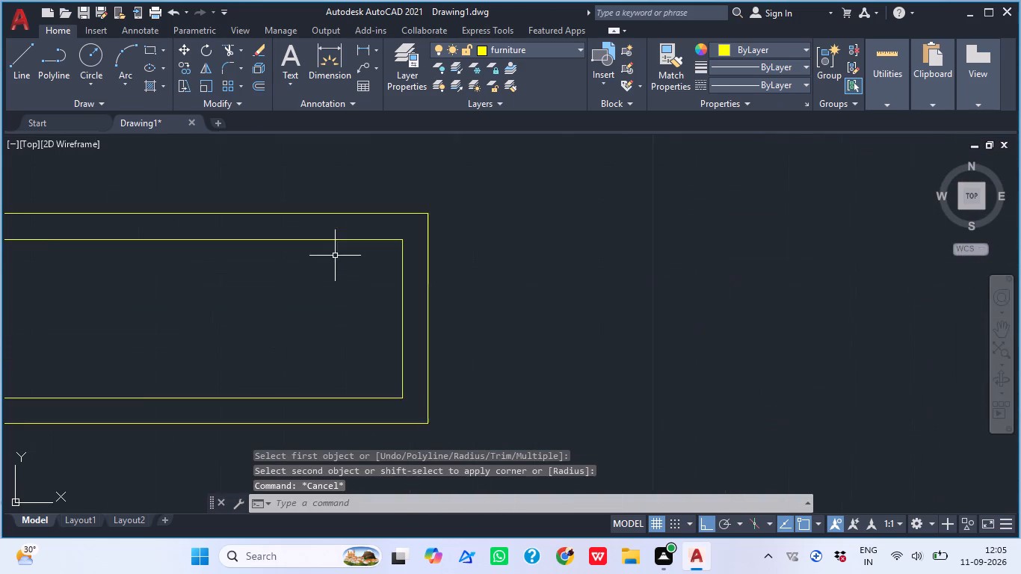
scroll(335, 256, "up", 2)
type("A")
key("space")
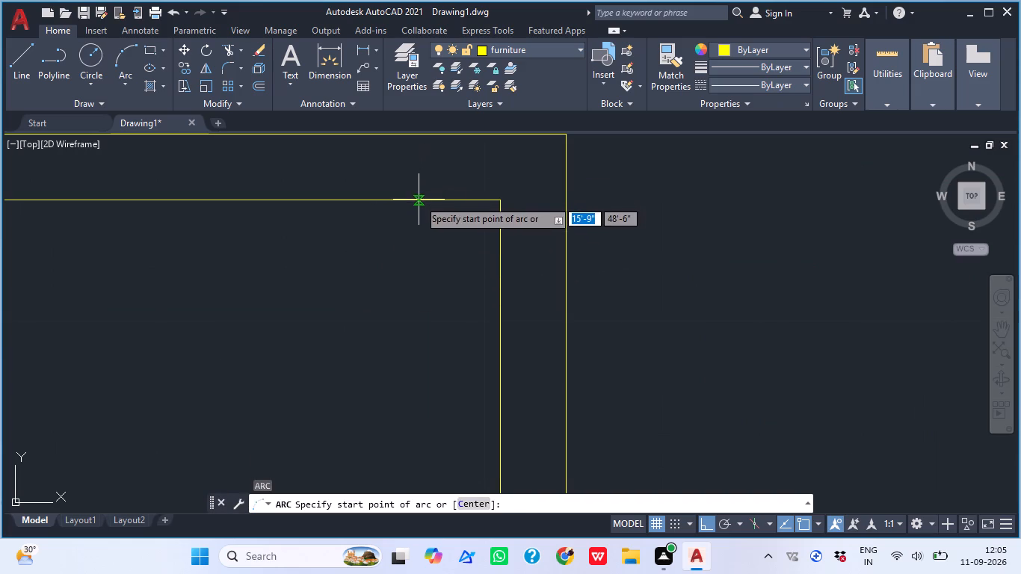
left_click(422, 202)
left_click(502, 252)
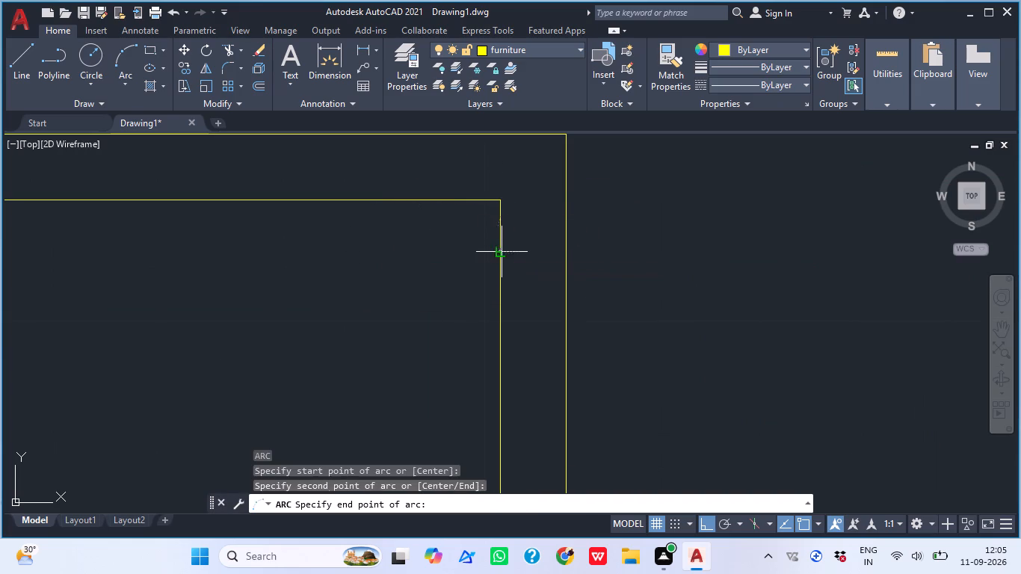
left_click(487, 277)
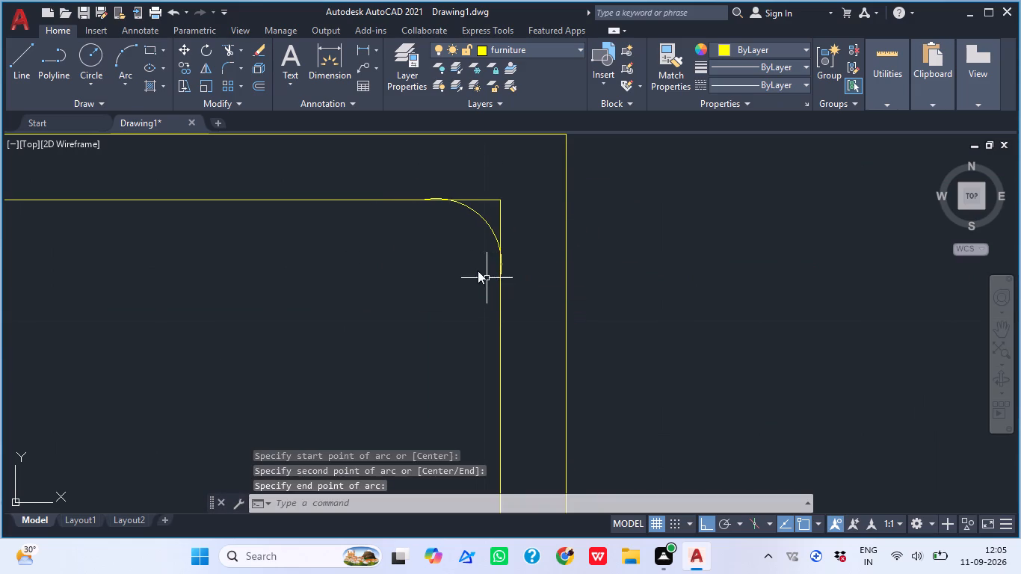
key("Escape")
Trim away the inner rectangle's square northeast corner outside the arc and the north line's leftover piece beneath the arc.
key("t")
key("r")
key("space")
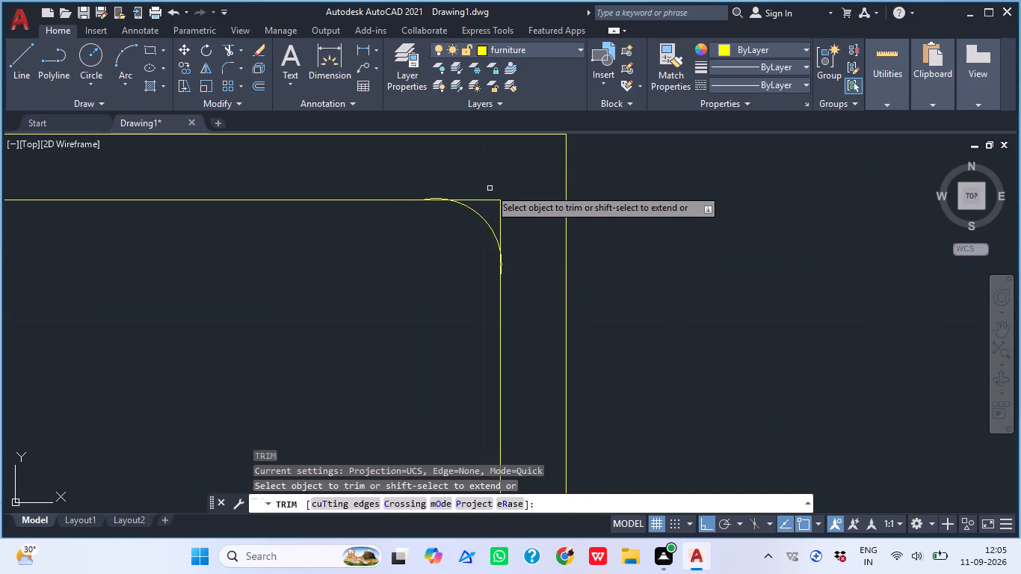
left_click(475, 185)
left_click(527, 223)
scroll(420, 183, "up", 3)
scroll(463, 252, "up", 2)
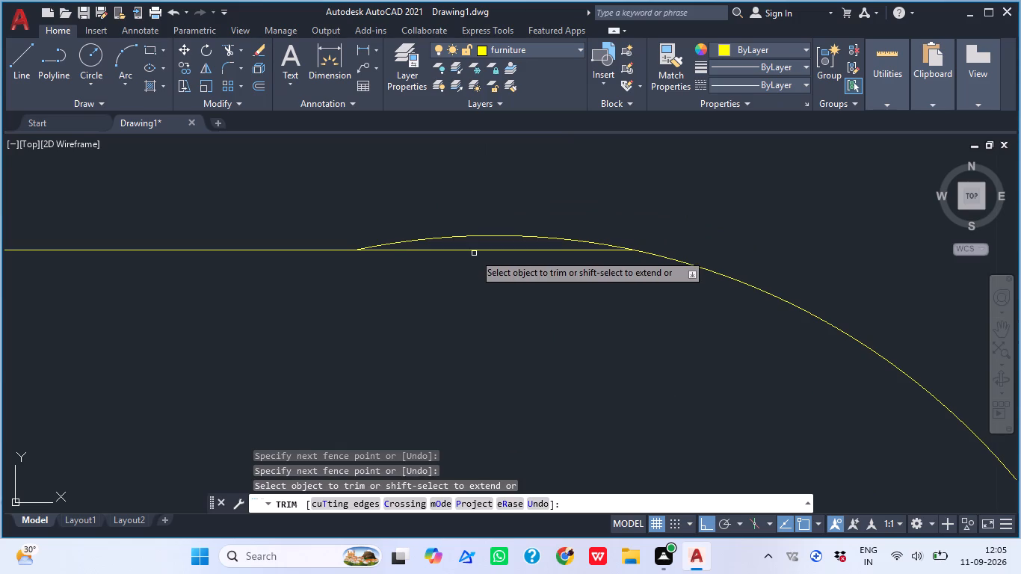
left_click(474, 250)
scroll(463, 190, "down", 3)
key("Escape")
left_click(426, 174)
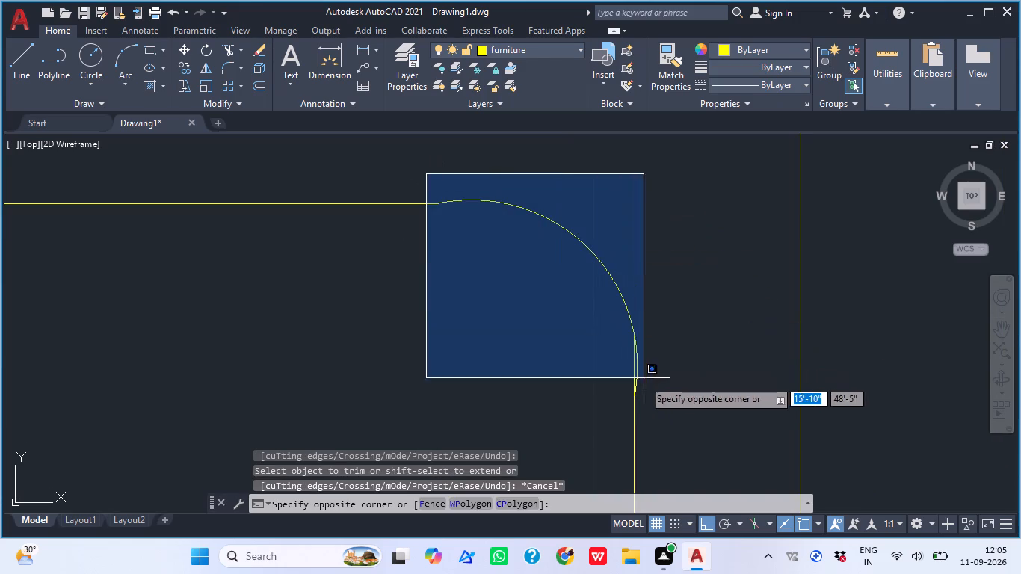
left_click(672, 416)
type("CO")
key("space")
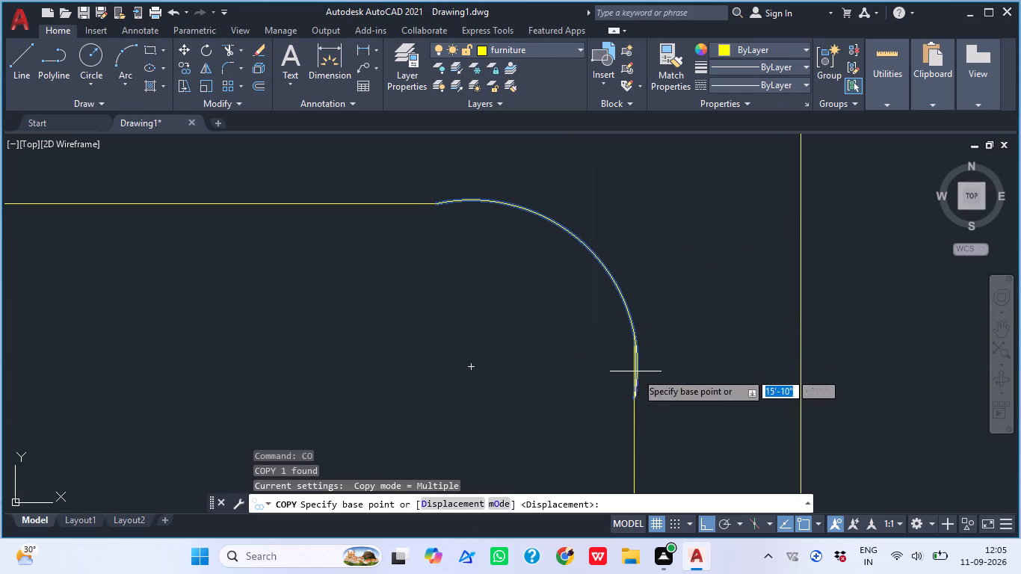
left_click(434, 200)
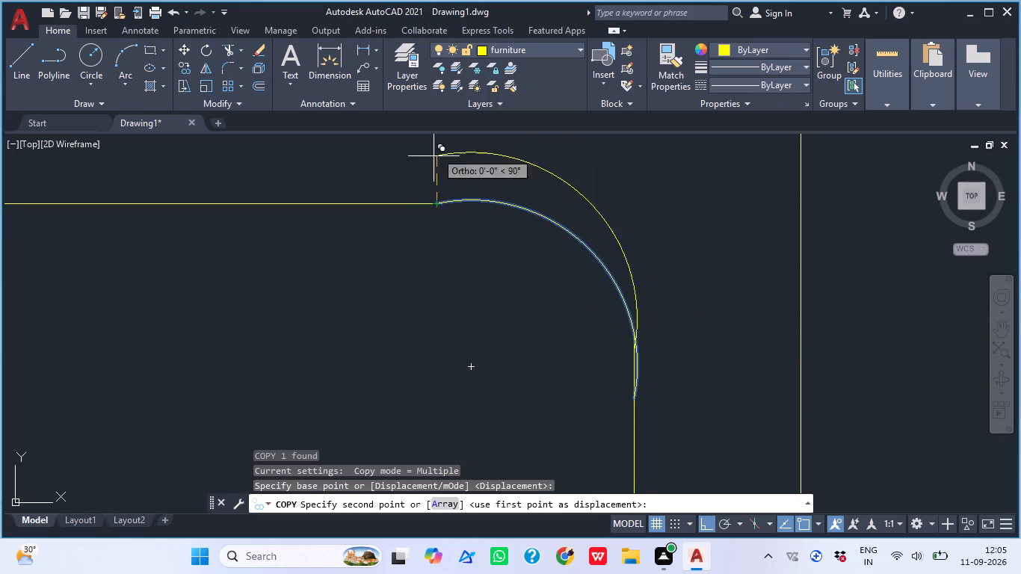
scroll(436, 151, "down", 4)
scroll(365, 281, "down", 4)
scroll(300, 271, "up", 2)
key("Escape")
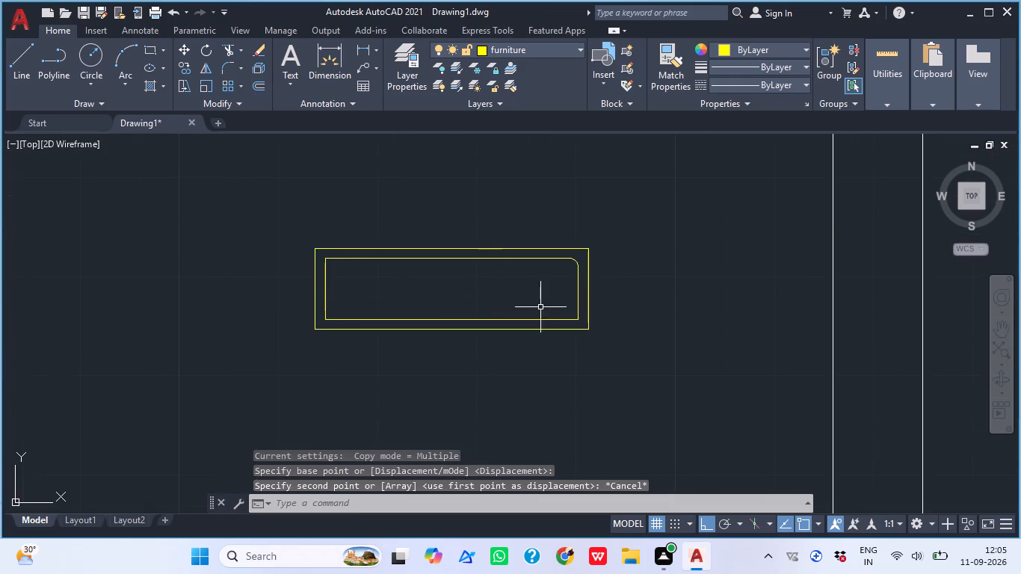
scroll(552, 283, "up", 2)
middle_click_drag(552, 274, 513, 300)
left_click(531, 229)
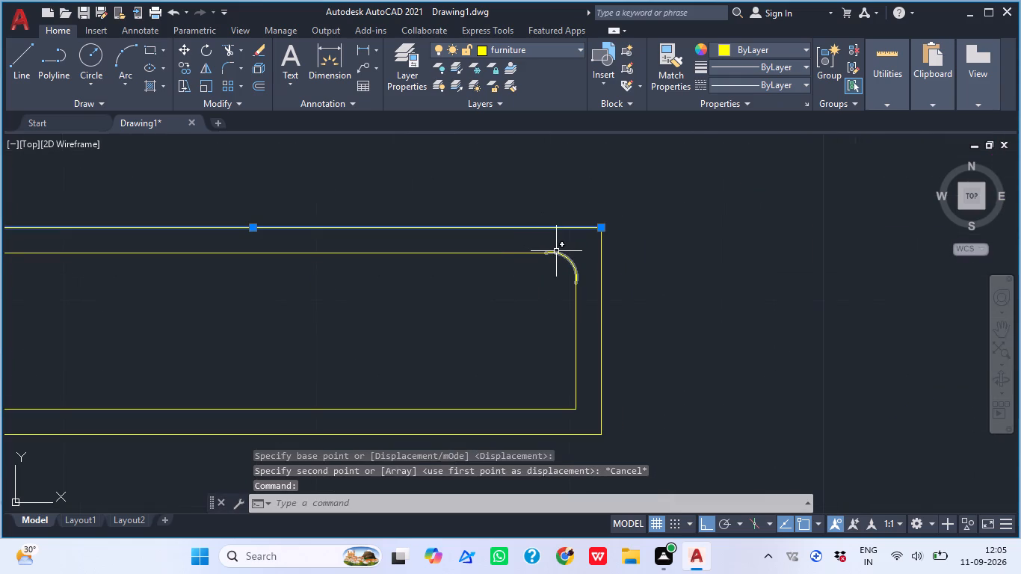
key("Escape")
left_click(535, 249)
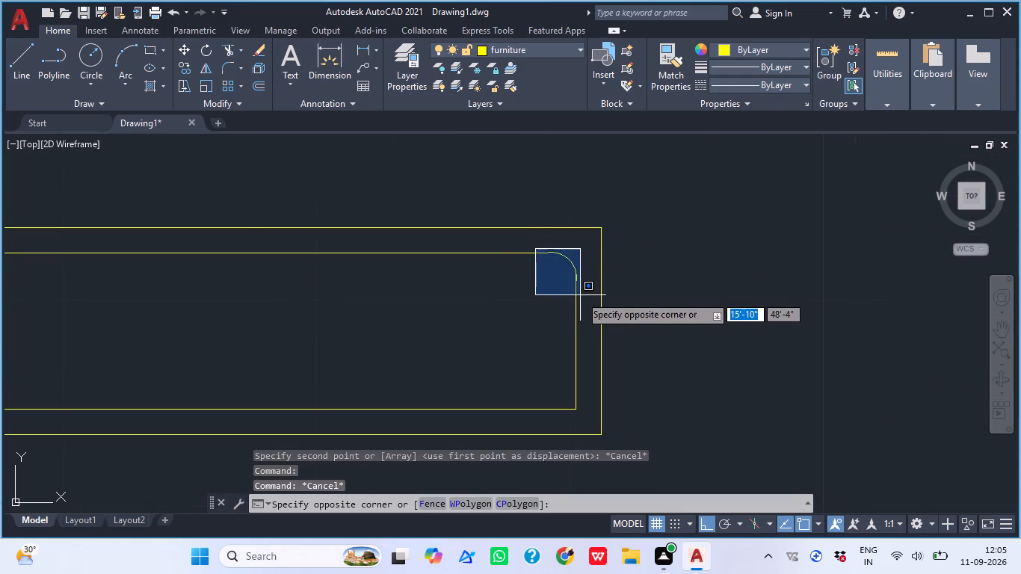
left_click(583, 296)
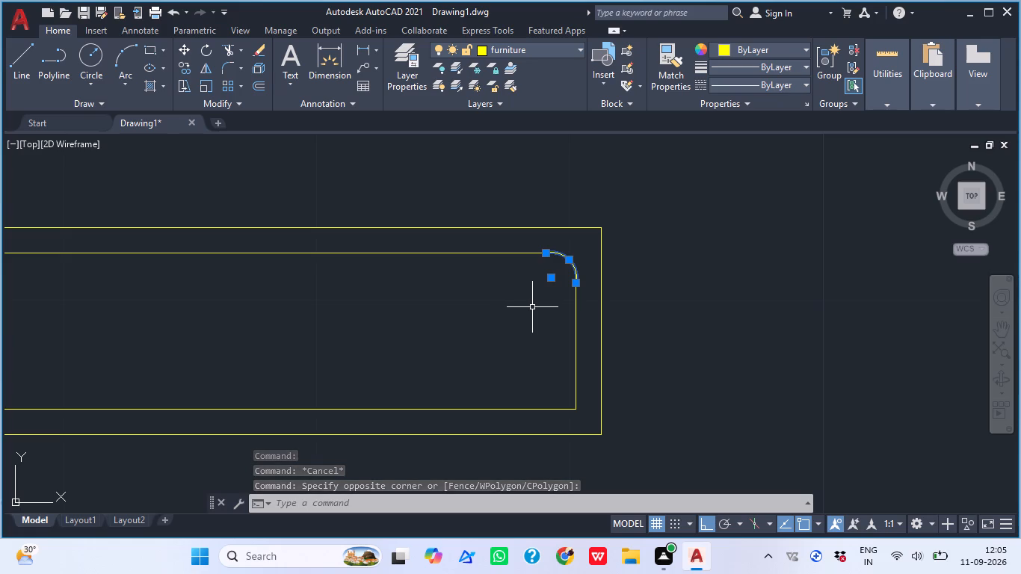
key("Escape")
Trim away the inner east line's leftover piece alongside the lower end of the northeast arc.
middle_click_drag(549, 319, 496, 326)
scroll(530, 266, "up", 3)
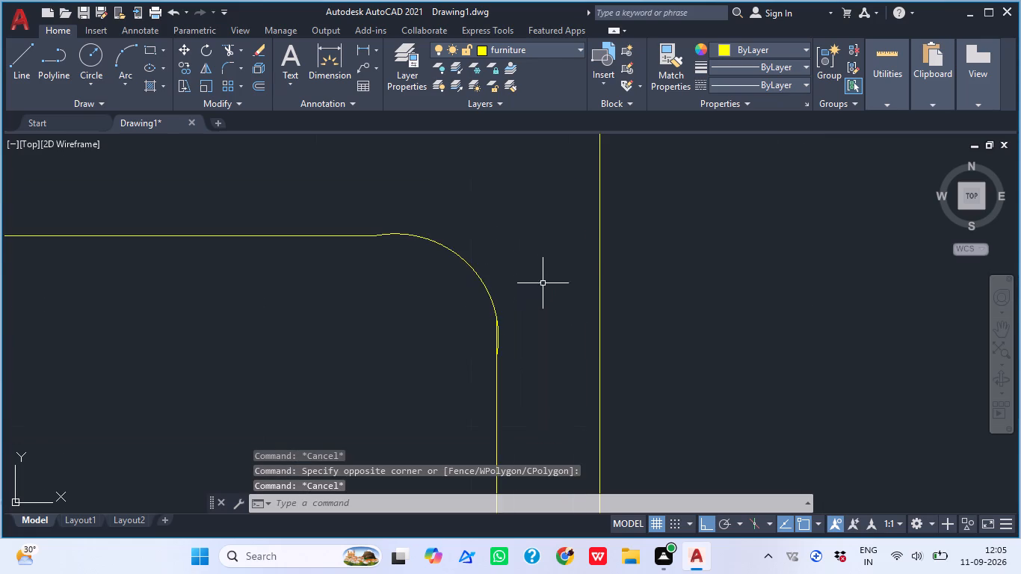
scroll(515, 327, "up", 4)
type("TR")
key("space")
left_click(437, 362)
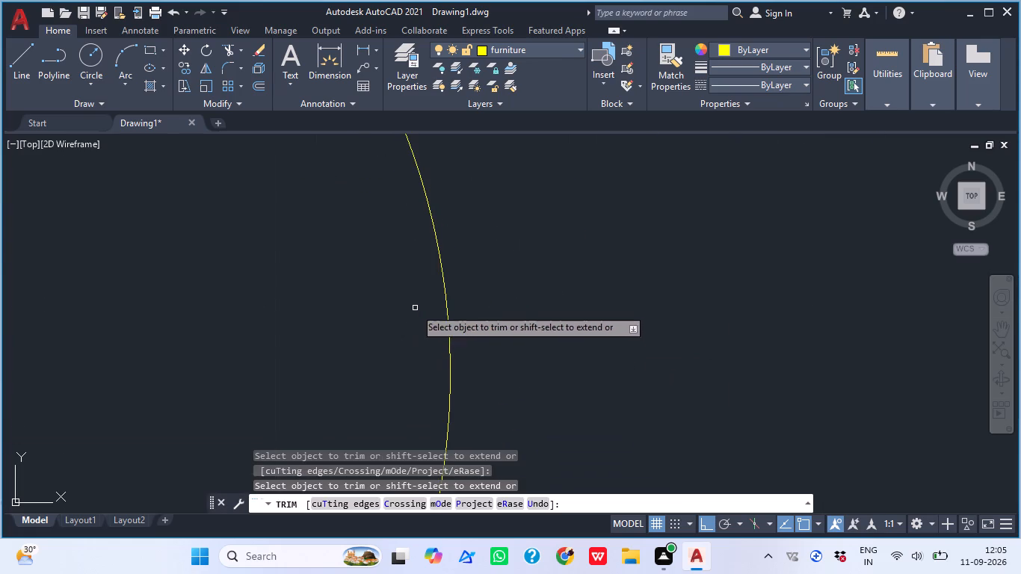
key("Escape")
Draw a three-point arc across the inner rectangle's southeast corner, from its east line to its south line.
scroll(439, 291, "down", 6)
scroll(526, 187, "down", 3)
middle_click_drag(492, 291, 387, 357)
scroll(407, 333, "up", 3)
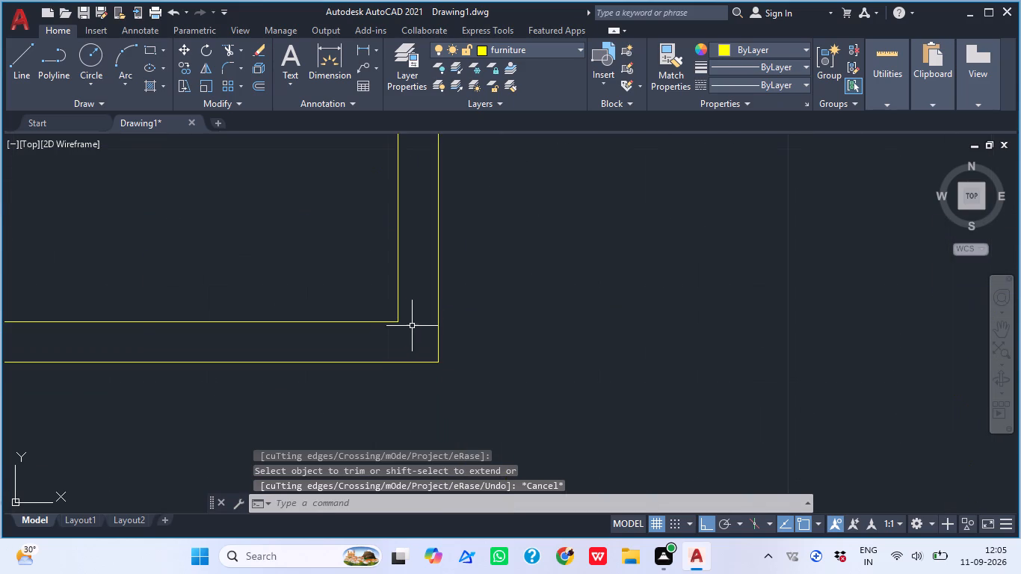
type("A")
key("space")
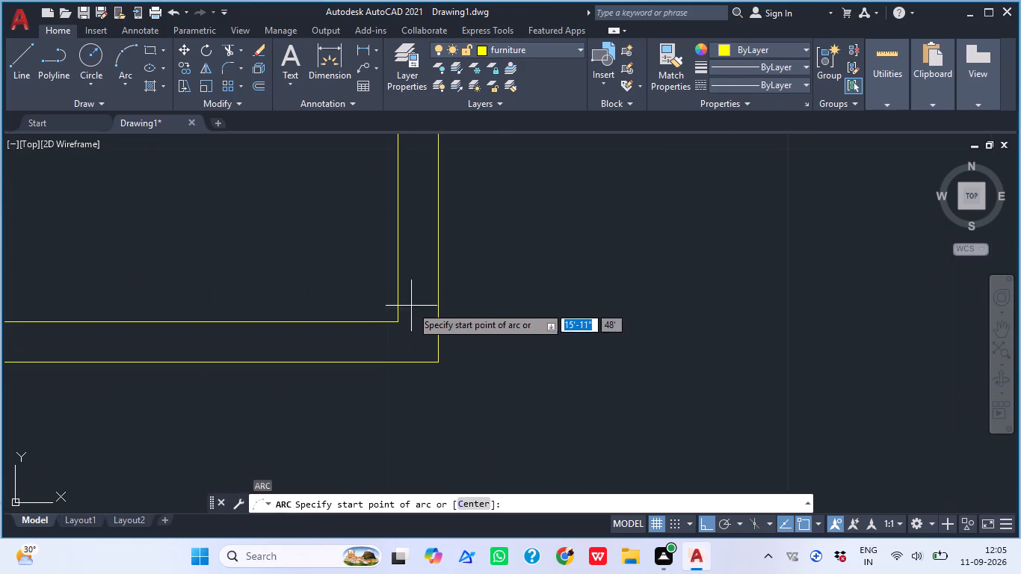
left_click(398, 293)
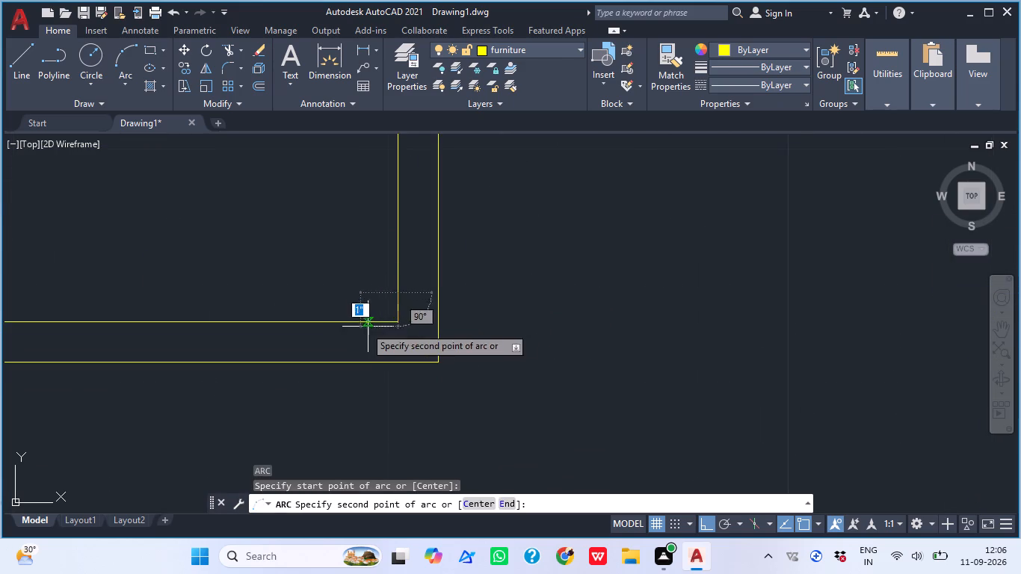
left_click(354, 327)
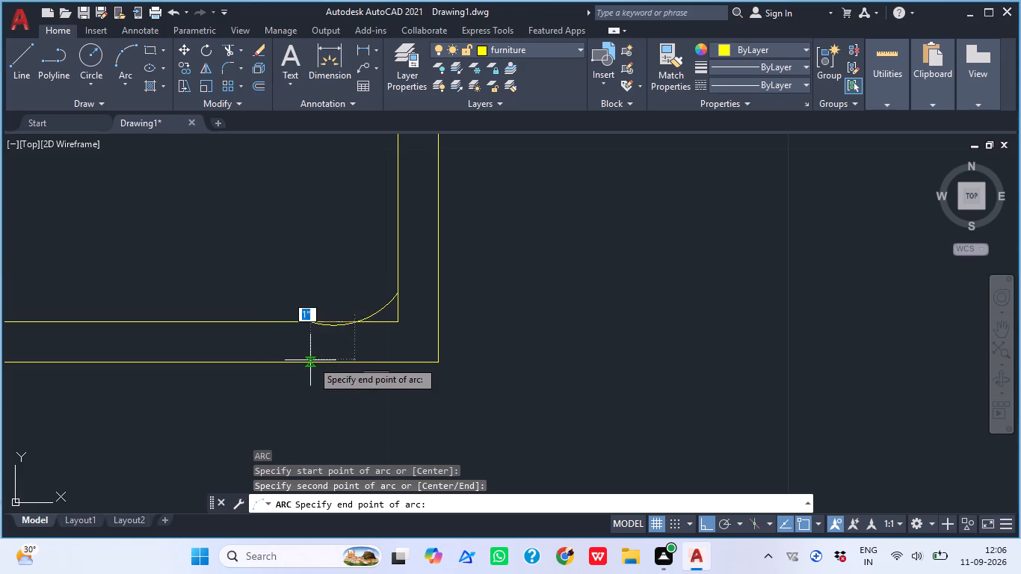
scroll(329, 281, "up", 3)
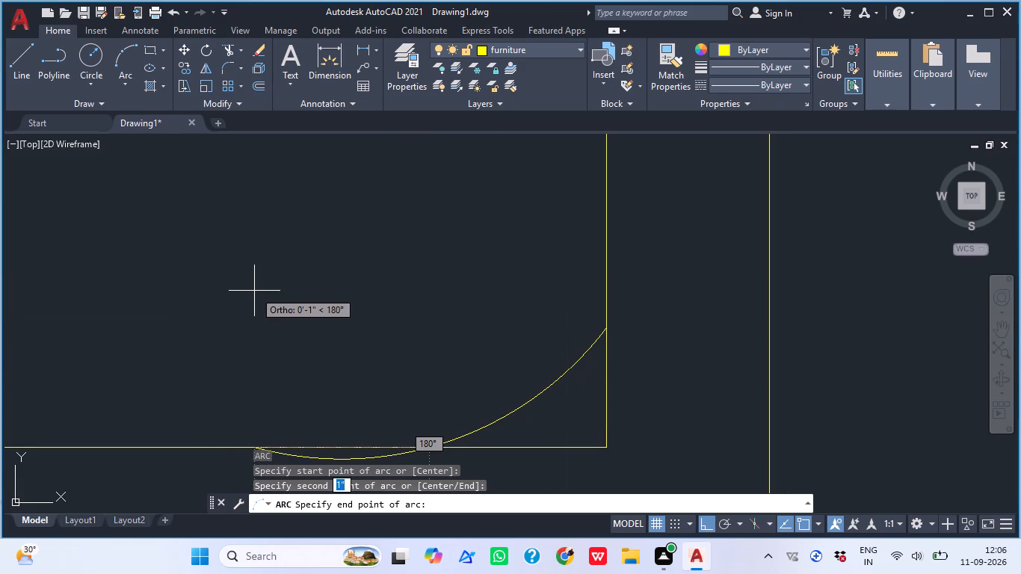
left_click(254, 291)
key("Escape")
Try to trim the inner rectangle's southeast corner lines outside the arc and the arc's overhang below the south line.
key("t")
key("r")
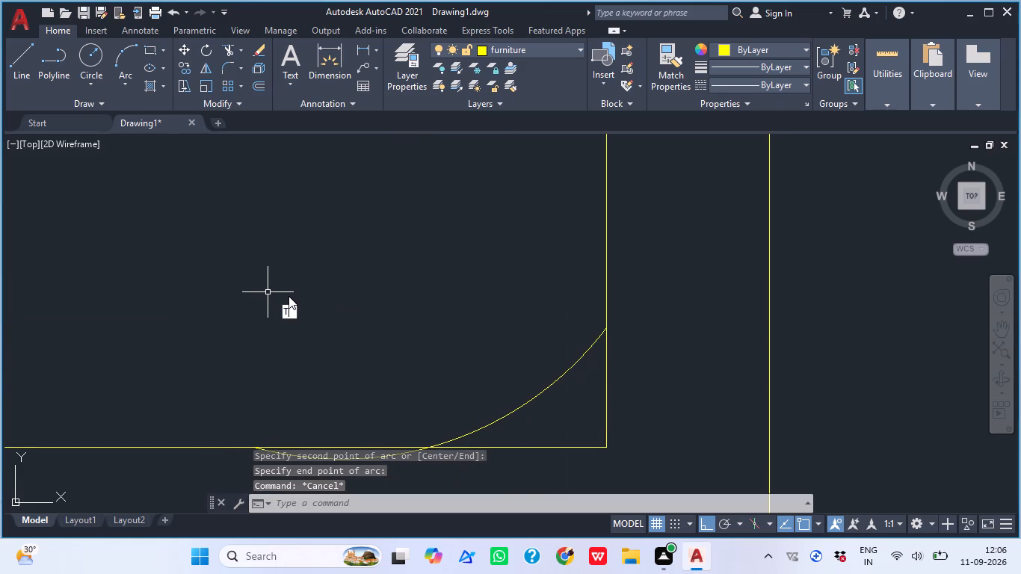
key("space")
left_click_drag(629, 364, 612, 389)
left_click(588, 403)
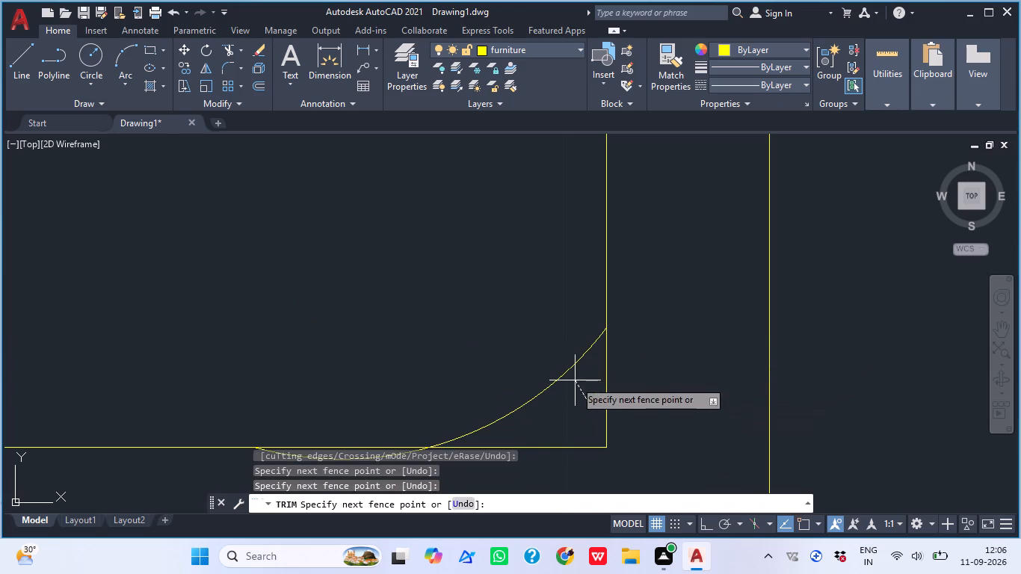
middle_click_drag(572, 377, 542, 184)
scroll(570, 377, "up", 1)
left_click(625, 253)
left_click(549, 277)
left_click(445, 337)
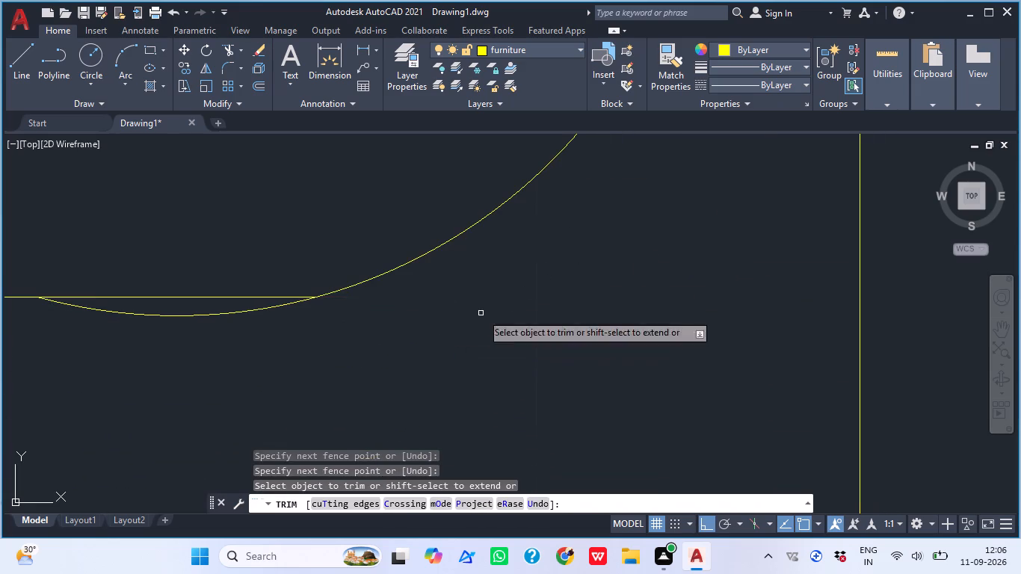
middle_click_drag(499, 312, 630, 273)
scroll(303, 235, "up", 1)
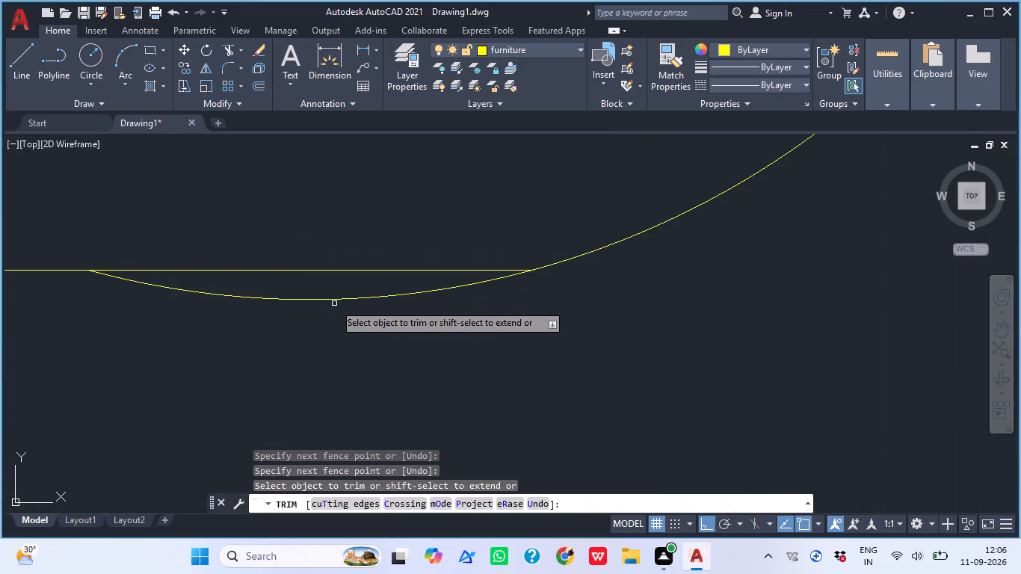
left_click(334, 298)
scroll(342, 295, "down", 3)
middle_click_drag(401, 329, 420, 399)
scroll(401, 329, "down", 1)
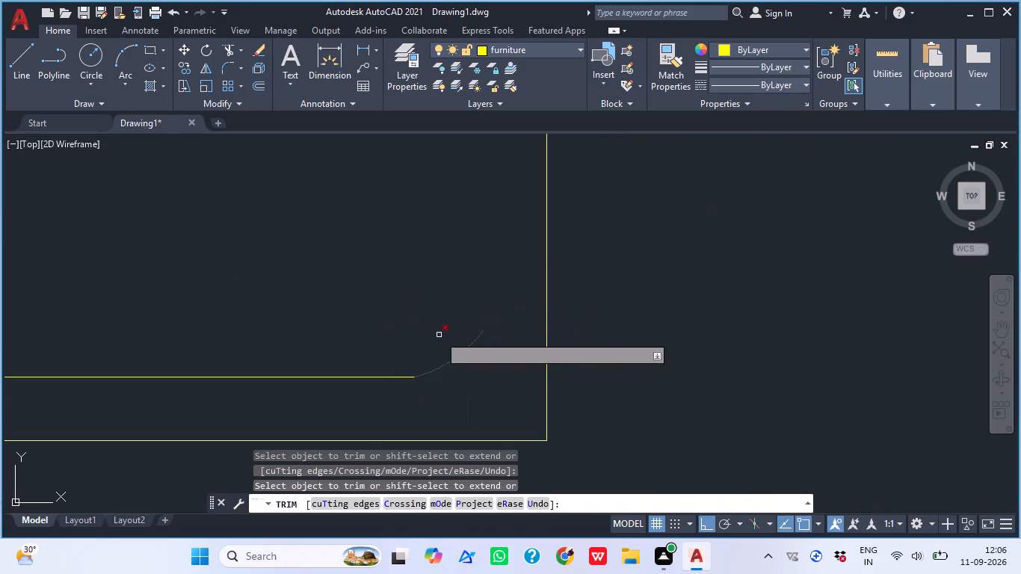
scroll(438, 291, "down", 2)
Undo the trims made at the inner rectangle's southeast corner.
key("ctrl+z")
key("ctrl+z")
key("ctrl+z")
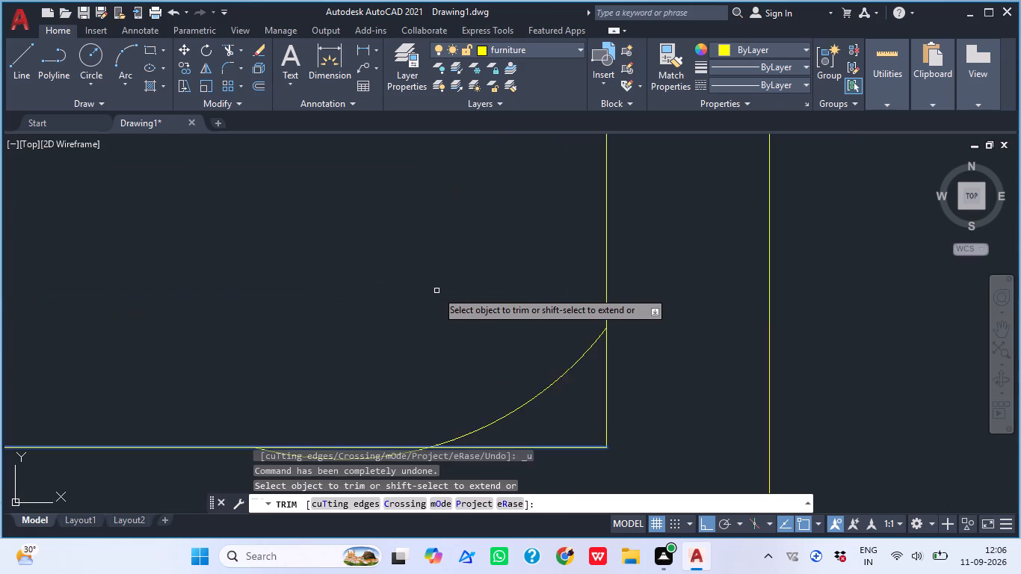
Trim the end of the inner south line that lies east of the southeast arc.
scroll(437, 291, "down", 3, "ctrl")
scroll(481, 368, "up", 3)
left_click(410, 215)
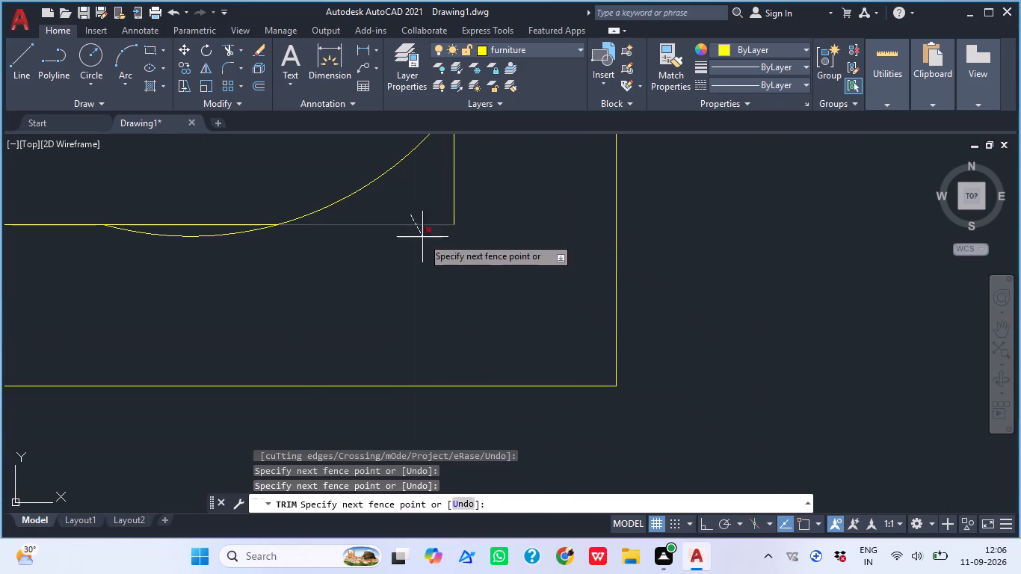
left_click_drag(422, 237, 434, 246)
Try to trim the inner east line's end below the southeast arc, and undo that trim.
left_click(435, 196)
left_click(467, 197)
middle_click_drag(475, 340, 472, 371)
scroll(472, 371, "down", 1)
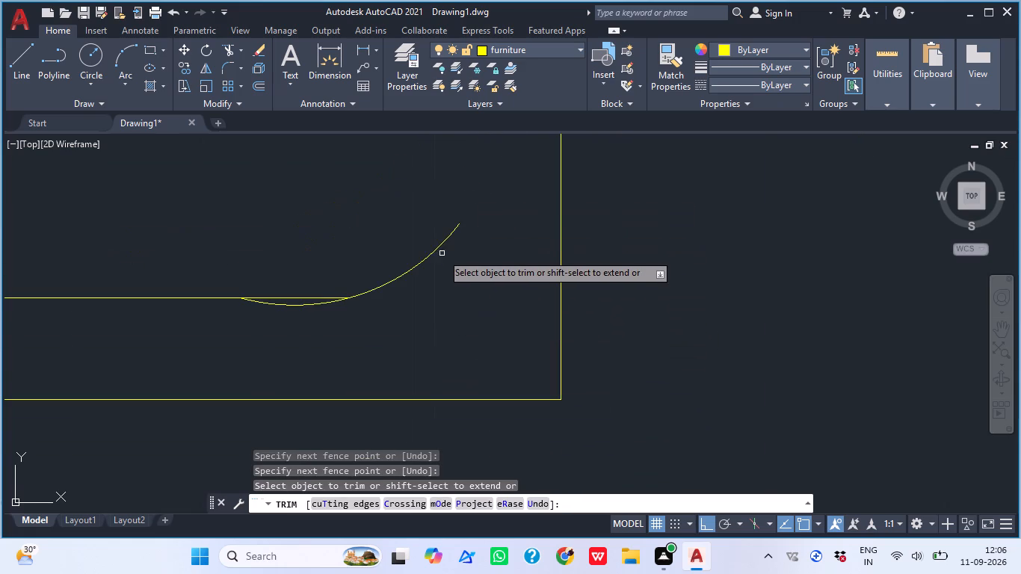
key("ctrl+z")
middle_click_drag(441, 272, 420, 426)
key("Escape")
Extend the southeast arc's upper end past the inner east line toward the outer rectangle.
scroll(389, 237, "up", 2)
scroll(498, 298, "up", 4)
type("EX")
key("space")
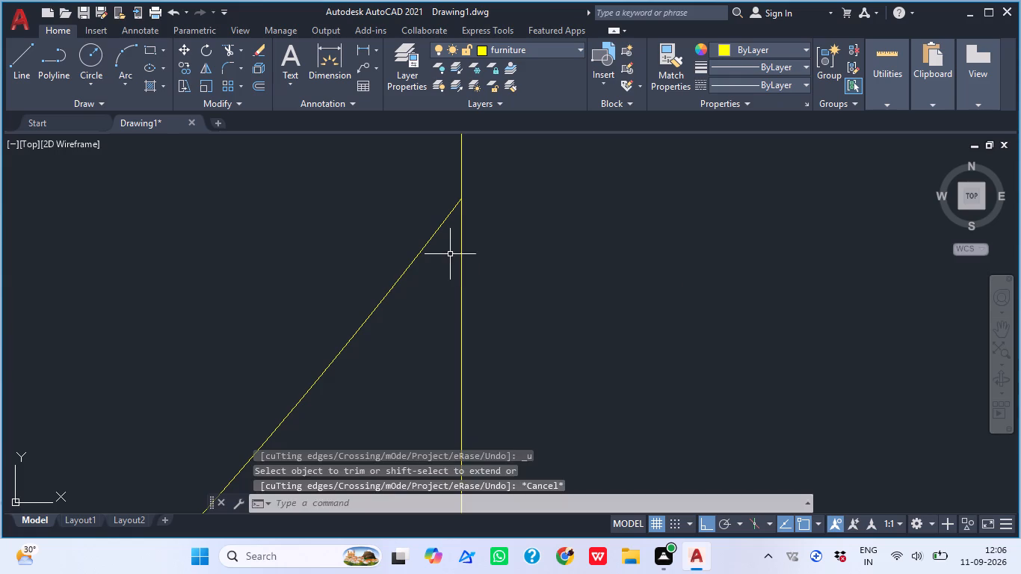
left_click(371, 274)
left_click(416, 309)
key("Escape")
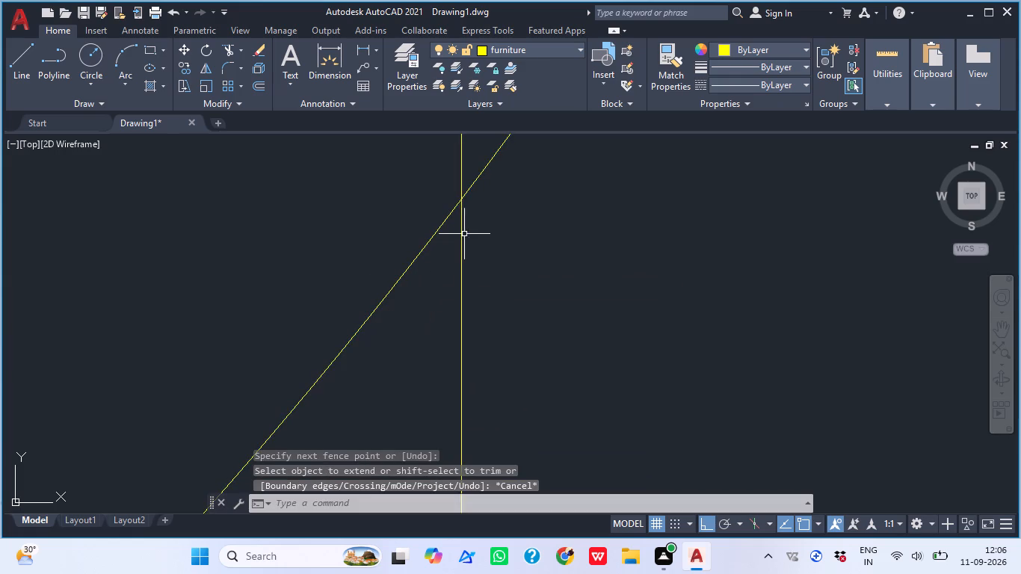
Trim the inner east line's end below its intersection with the extended southeast arc.
key("t")
key("r")
key("space")
left_click_drag(494, 269, 475, 305)
left_click(445, 317)
left_click(458, 286)
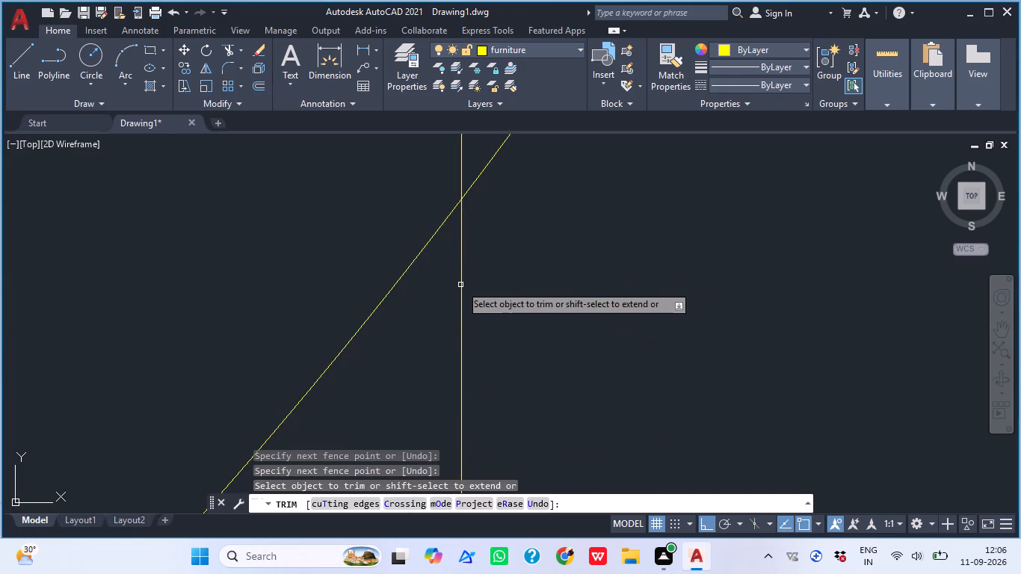
left_click(478, 272)
left_click_drag(481, 272, 441, 330)
left_click_drag(524, 243, 517, 245)
left_click(448, 333)
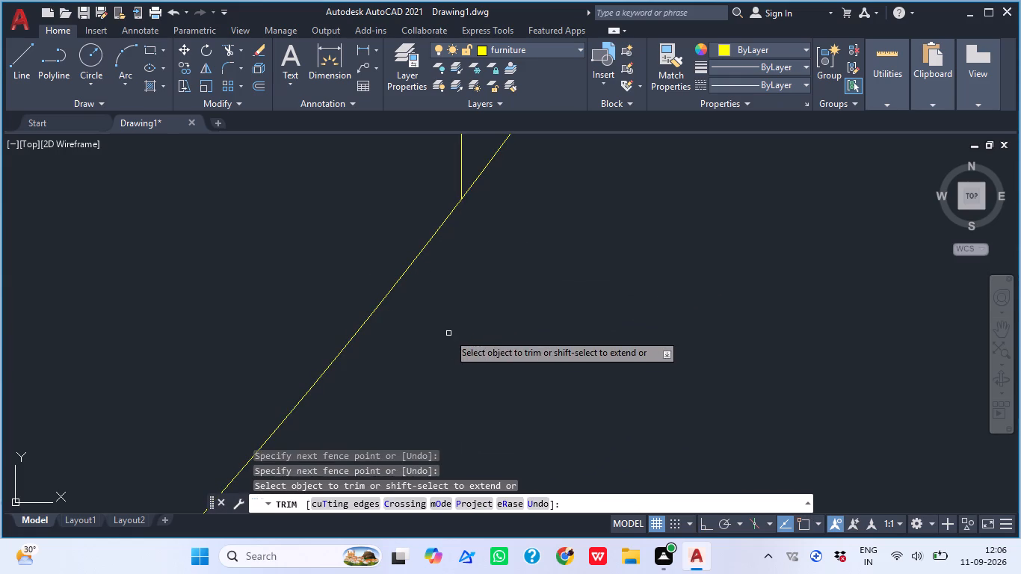
Trim both overhanging ends of the southeast arc, beyond the inner east line and below the inner south line.
scroll(467, 298, "down", 3)
left_click_drag(499, 178, 510, 192)
double_click(530, 229)
left_click(516, 184)
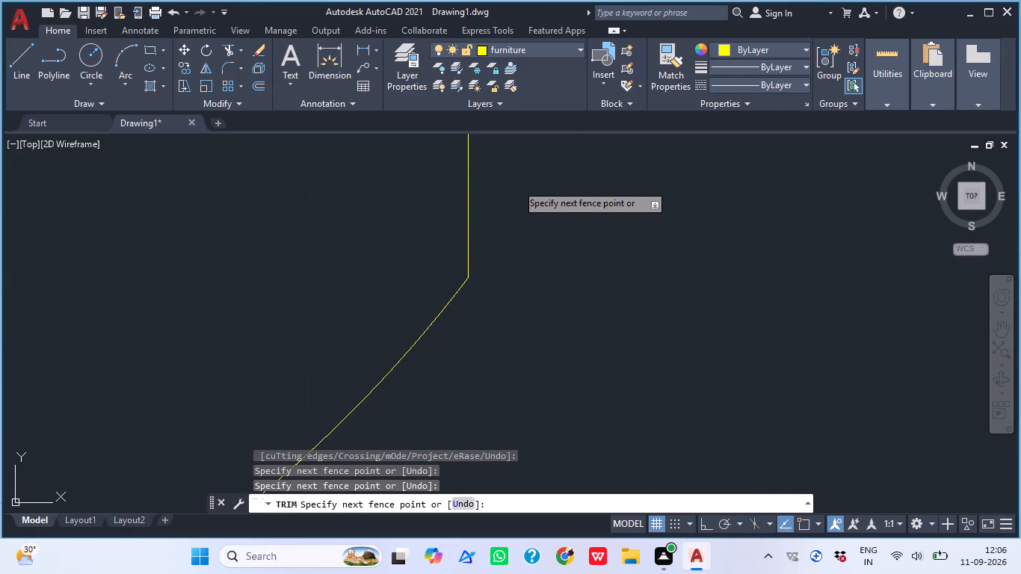
scroll(518, 185, "down", 3)
middle_click_drag(307, 377, 389, 366)
scroll(395, 316, "up", 2)
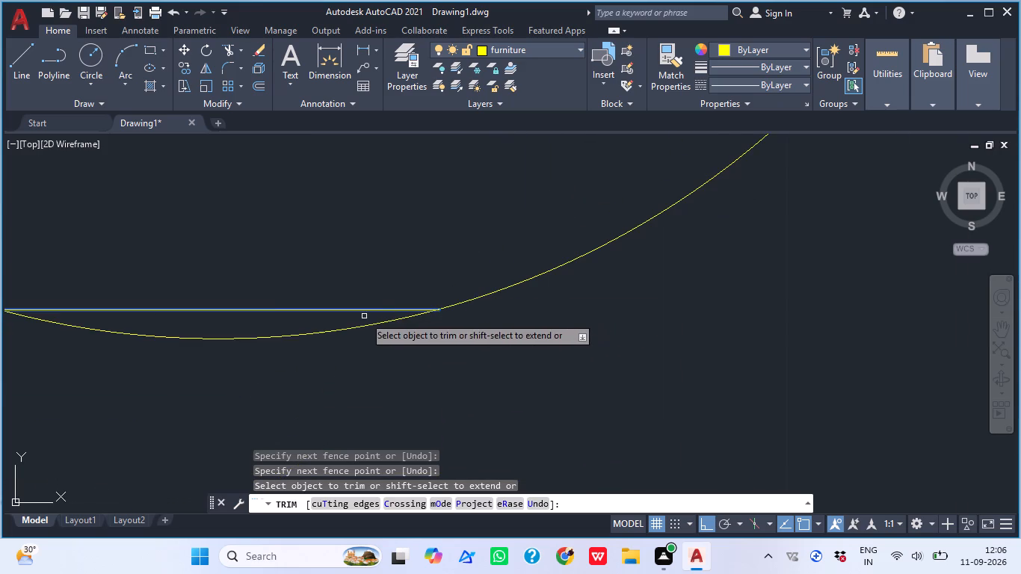
left_click(357, 328)
scroll(380, 353, "down", 4)
key("Escape")
scroll(421, 336, "down", 4)
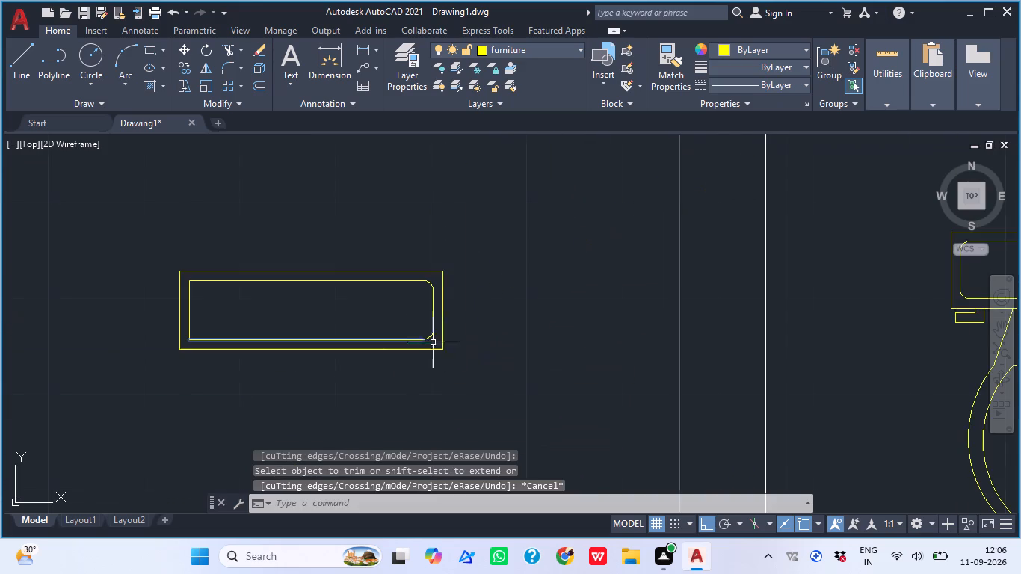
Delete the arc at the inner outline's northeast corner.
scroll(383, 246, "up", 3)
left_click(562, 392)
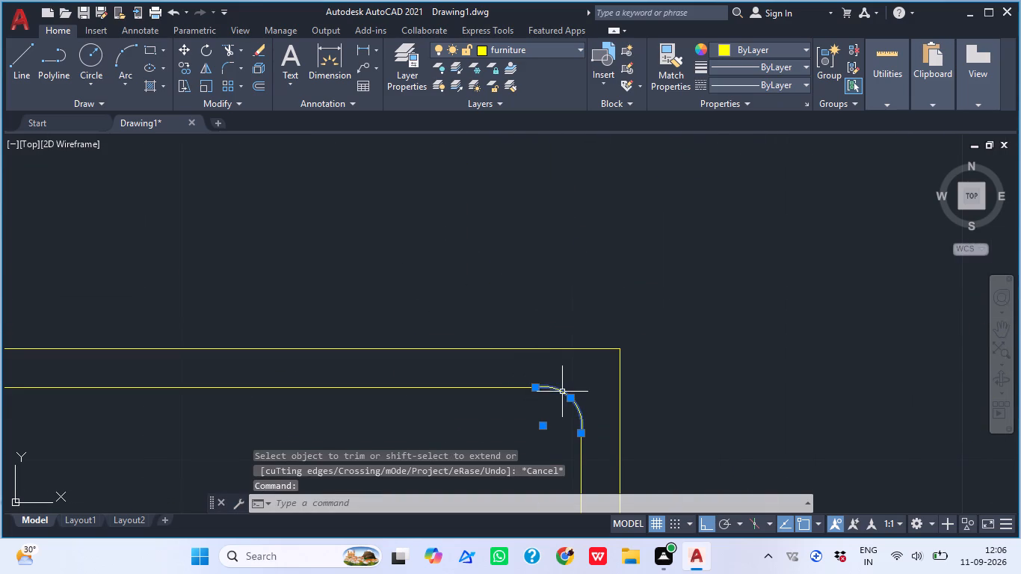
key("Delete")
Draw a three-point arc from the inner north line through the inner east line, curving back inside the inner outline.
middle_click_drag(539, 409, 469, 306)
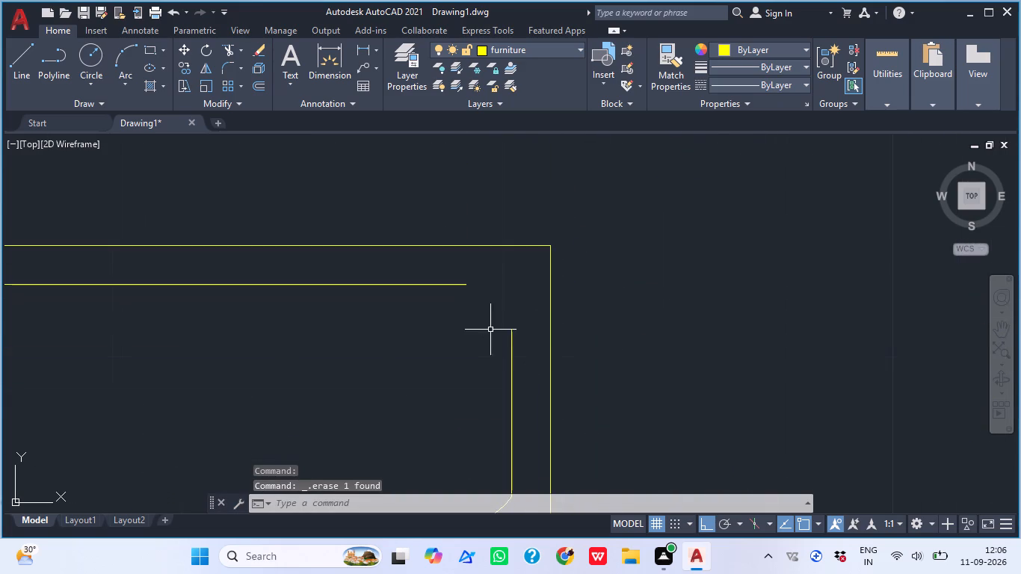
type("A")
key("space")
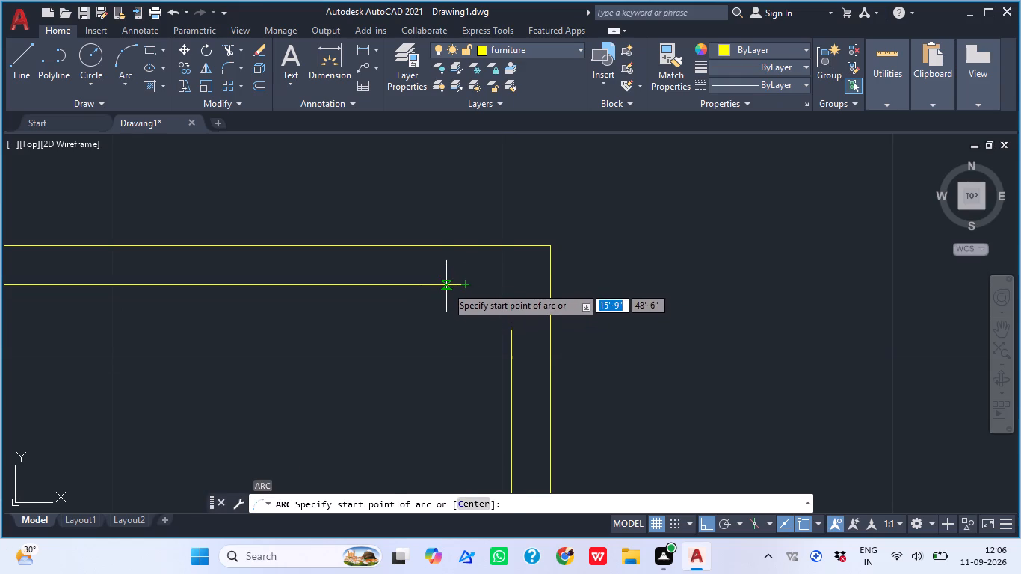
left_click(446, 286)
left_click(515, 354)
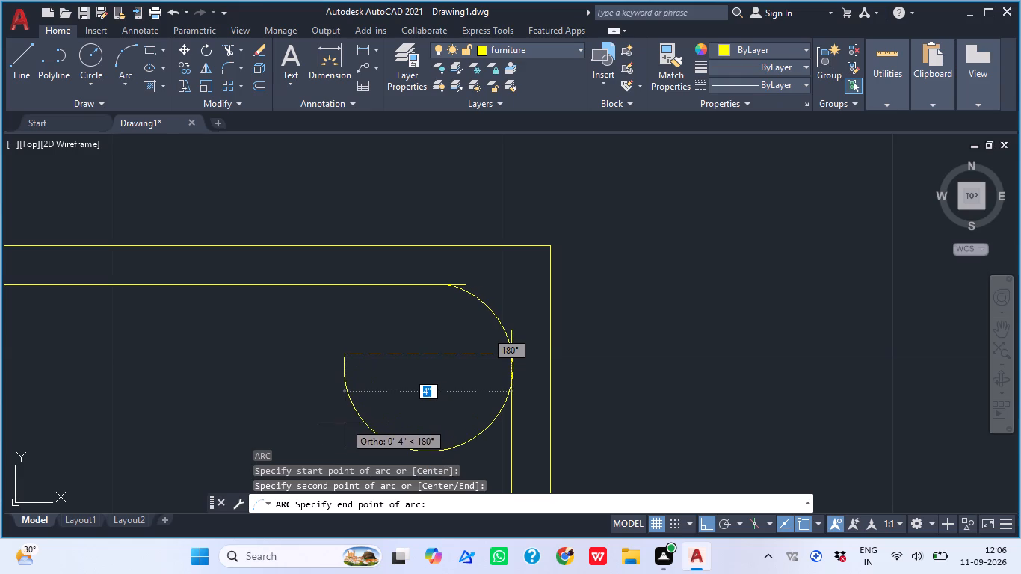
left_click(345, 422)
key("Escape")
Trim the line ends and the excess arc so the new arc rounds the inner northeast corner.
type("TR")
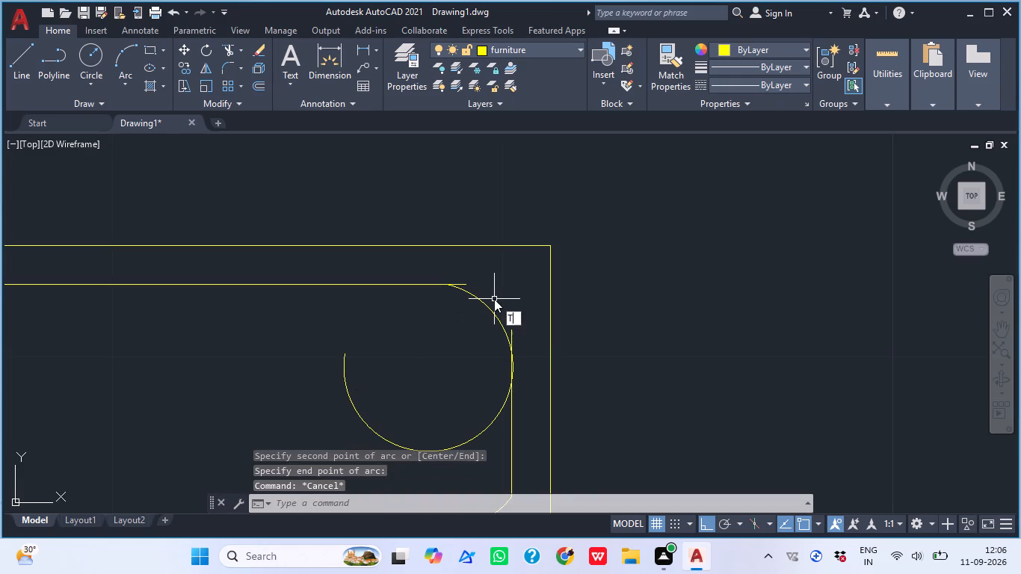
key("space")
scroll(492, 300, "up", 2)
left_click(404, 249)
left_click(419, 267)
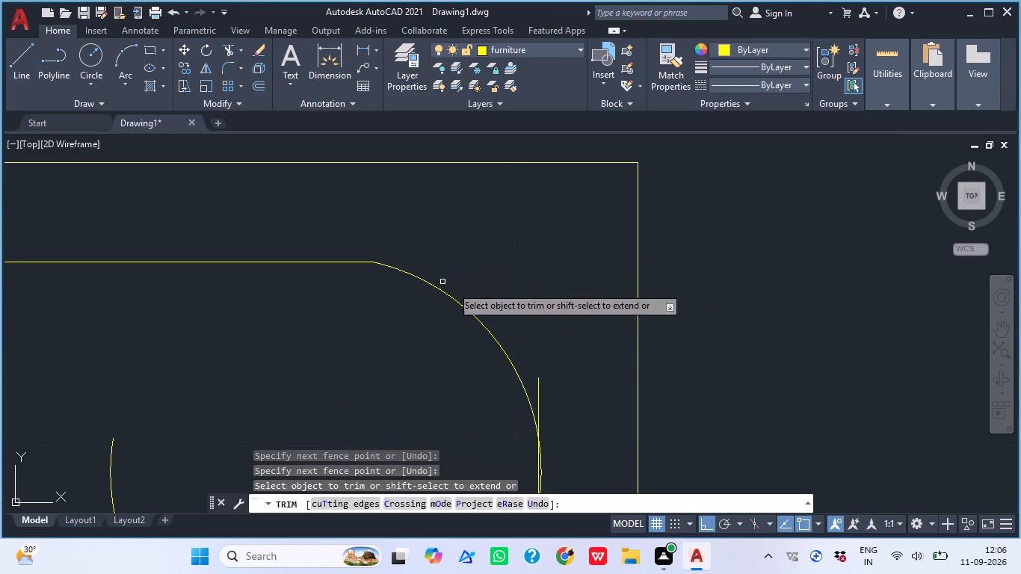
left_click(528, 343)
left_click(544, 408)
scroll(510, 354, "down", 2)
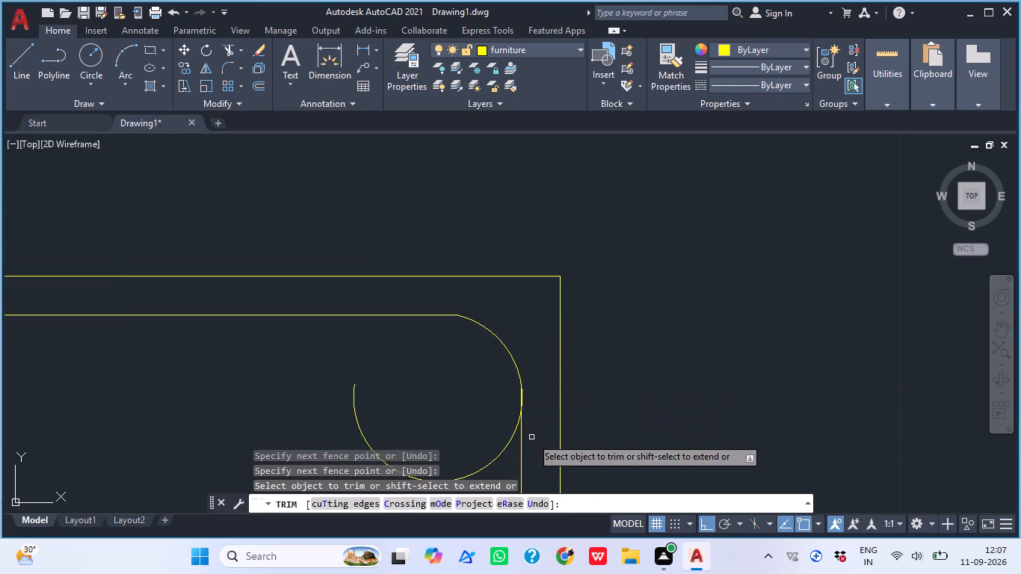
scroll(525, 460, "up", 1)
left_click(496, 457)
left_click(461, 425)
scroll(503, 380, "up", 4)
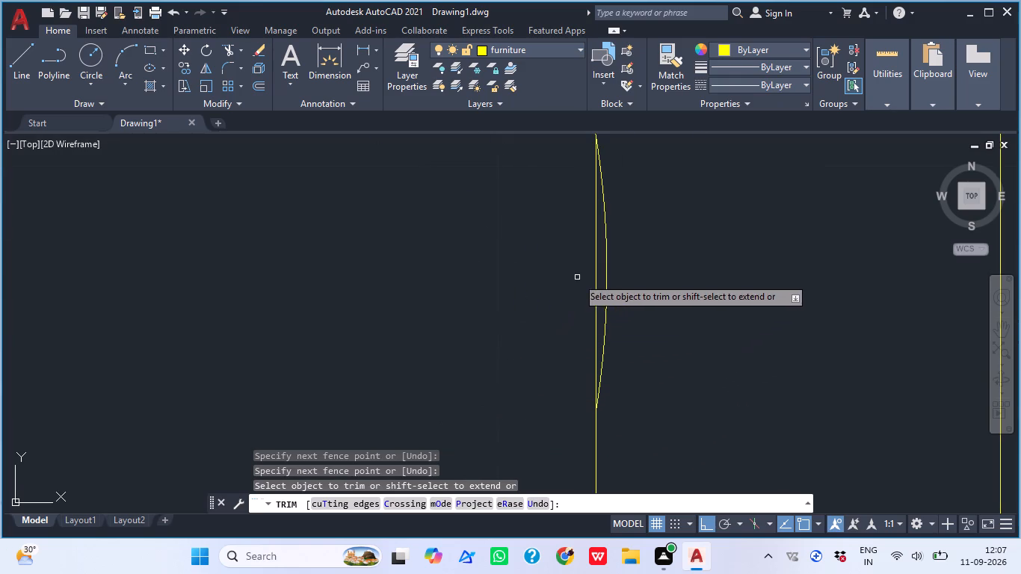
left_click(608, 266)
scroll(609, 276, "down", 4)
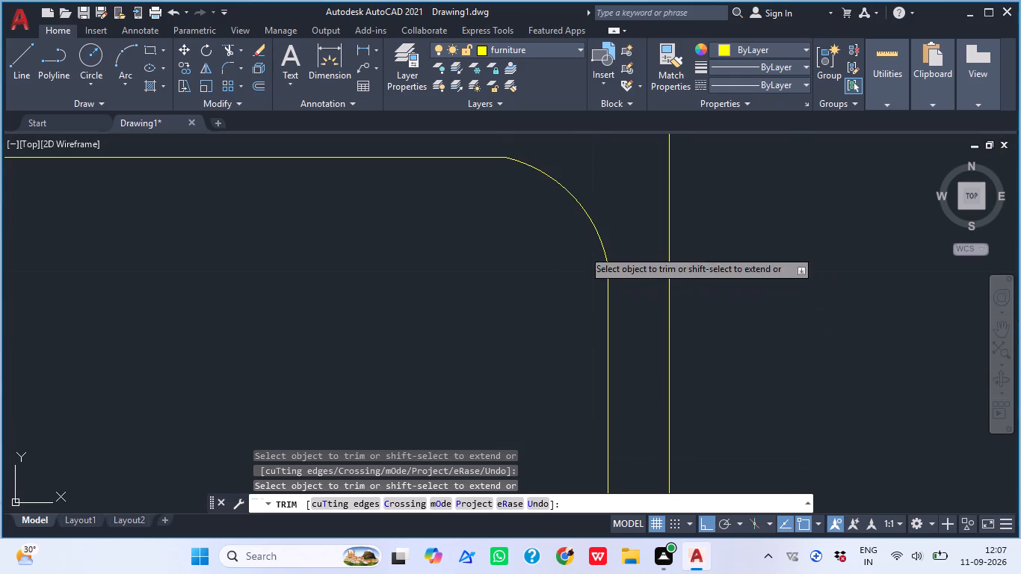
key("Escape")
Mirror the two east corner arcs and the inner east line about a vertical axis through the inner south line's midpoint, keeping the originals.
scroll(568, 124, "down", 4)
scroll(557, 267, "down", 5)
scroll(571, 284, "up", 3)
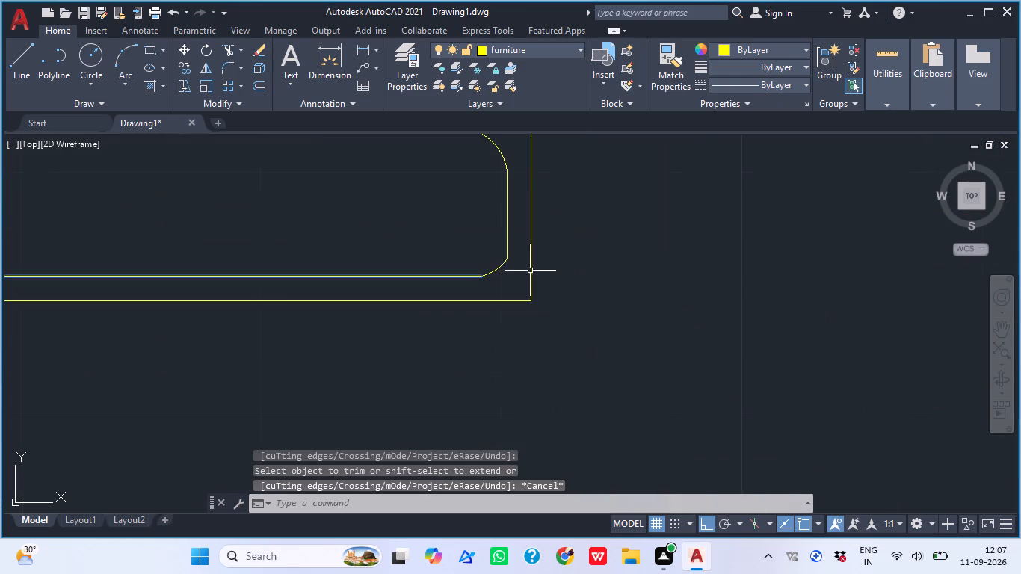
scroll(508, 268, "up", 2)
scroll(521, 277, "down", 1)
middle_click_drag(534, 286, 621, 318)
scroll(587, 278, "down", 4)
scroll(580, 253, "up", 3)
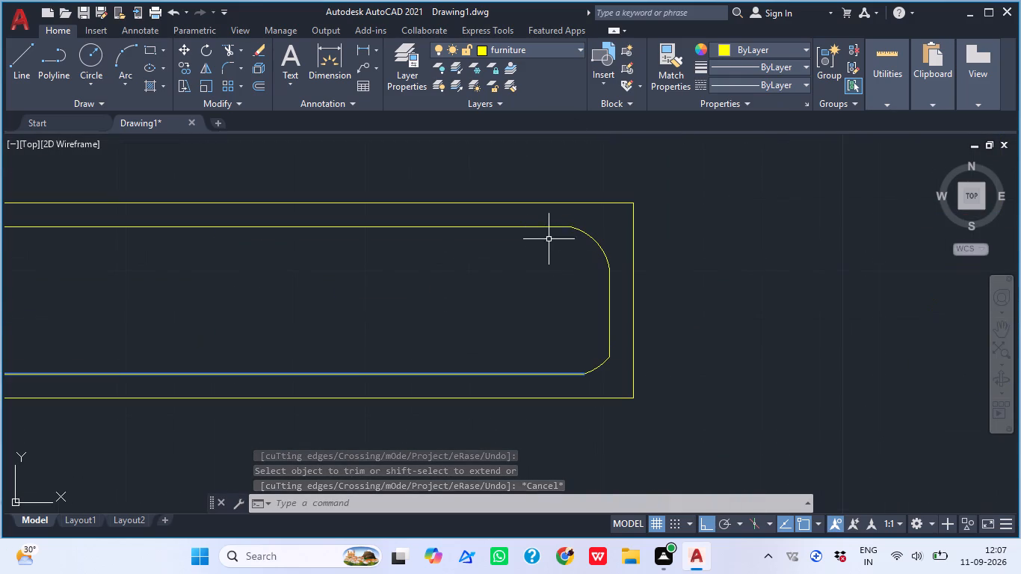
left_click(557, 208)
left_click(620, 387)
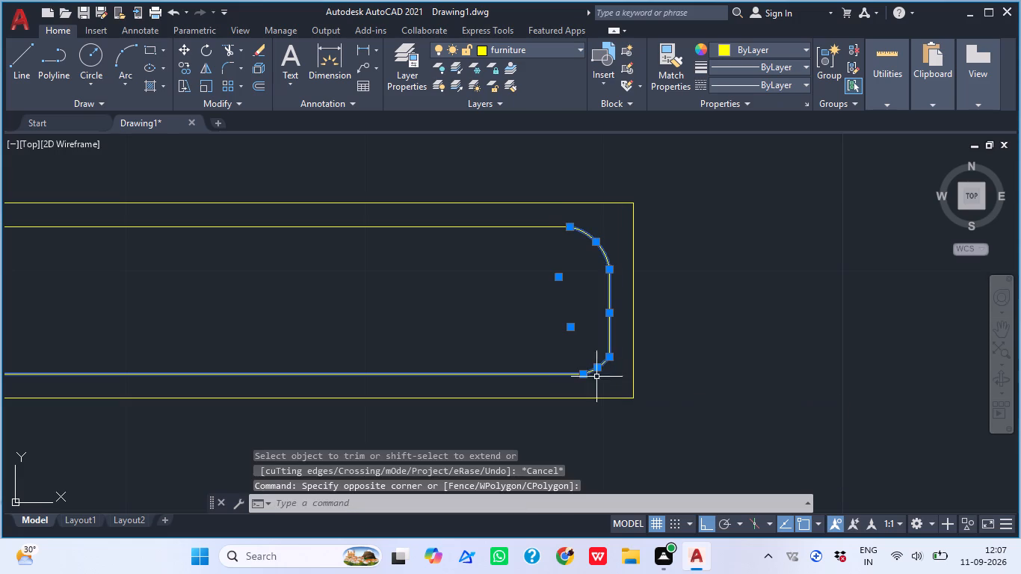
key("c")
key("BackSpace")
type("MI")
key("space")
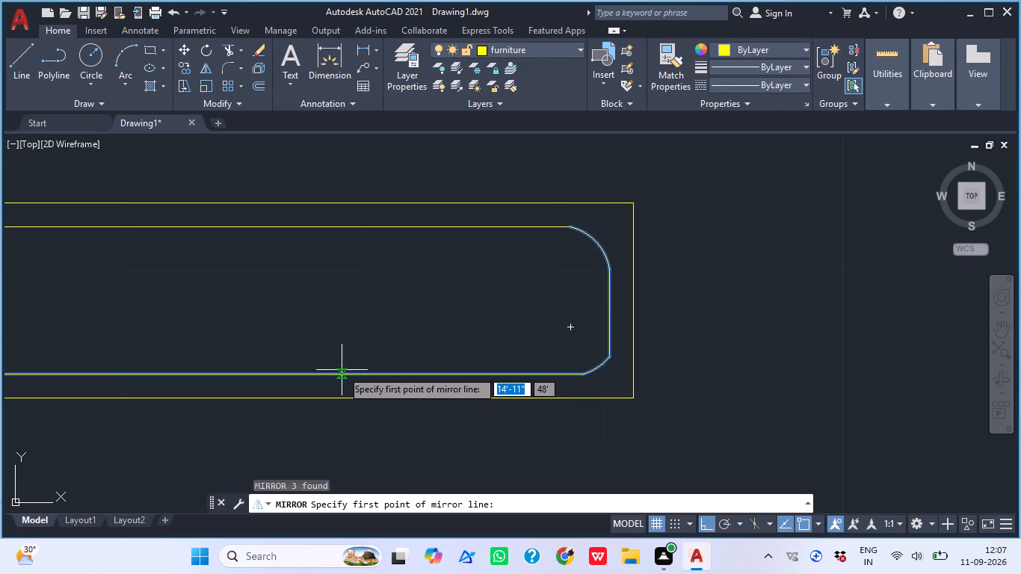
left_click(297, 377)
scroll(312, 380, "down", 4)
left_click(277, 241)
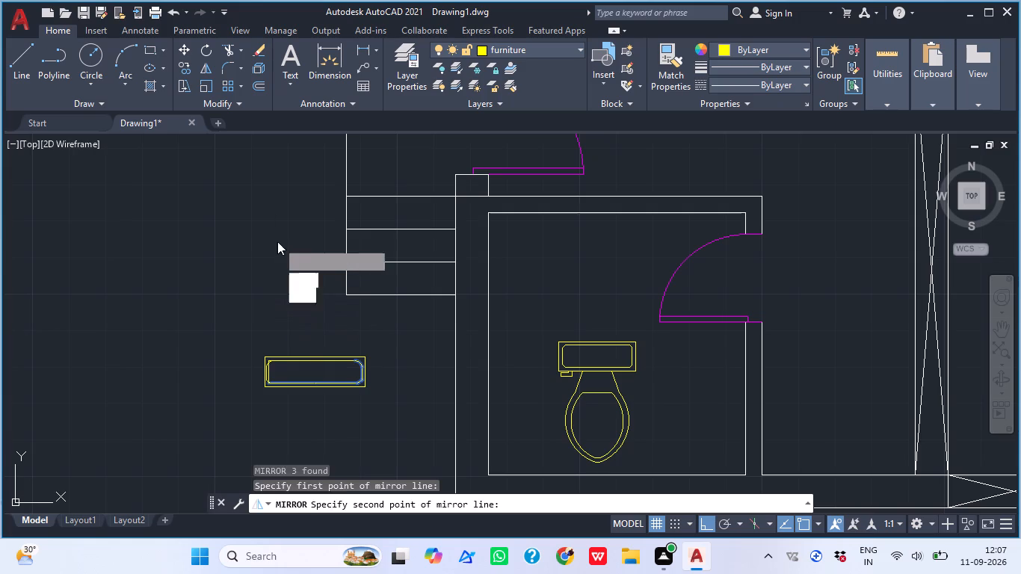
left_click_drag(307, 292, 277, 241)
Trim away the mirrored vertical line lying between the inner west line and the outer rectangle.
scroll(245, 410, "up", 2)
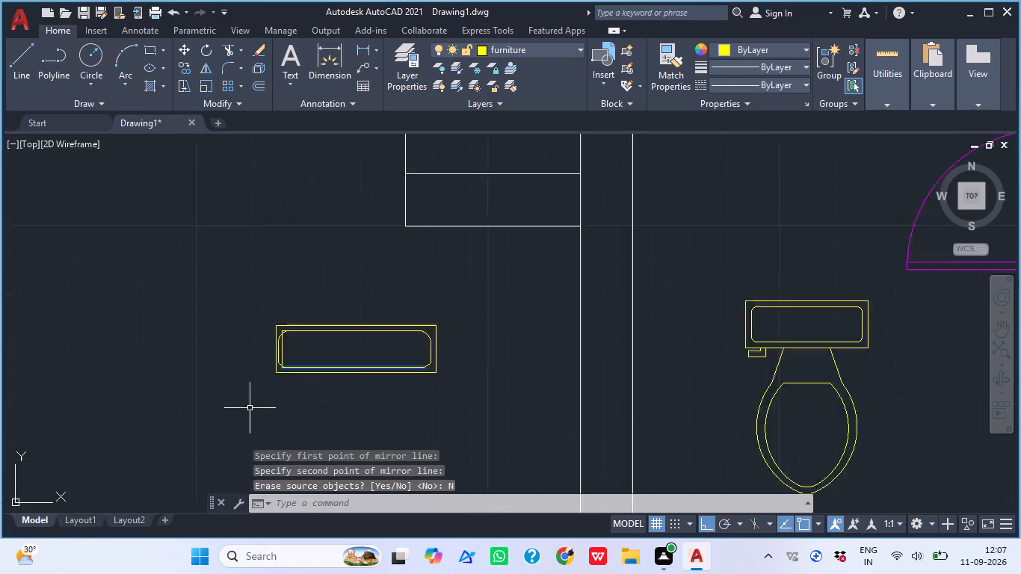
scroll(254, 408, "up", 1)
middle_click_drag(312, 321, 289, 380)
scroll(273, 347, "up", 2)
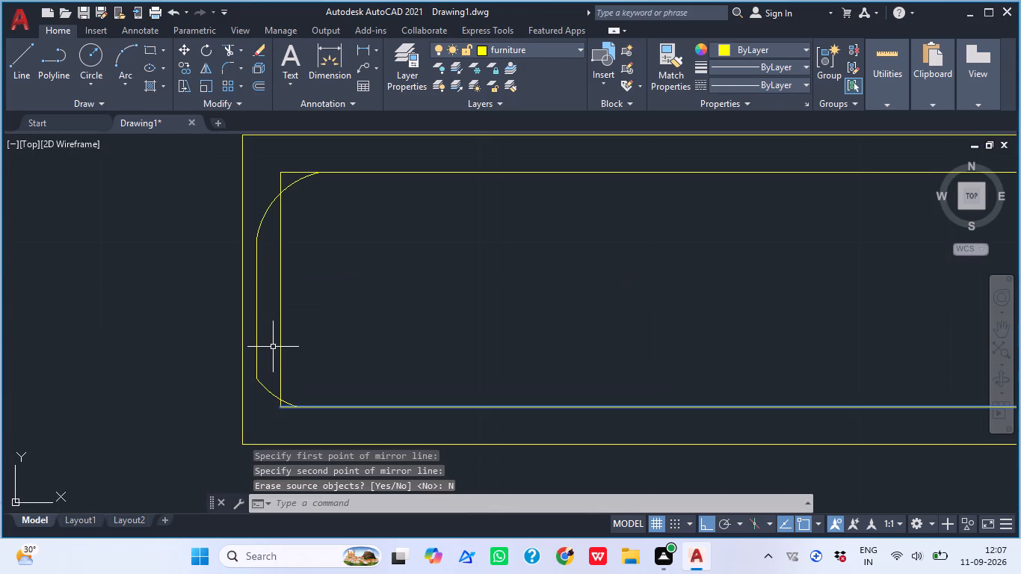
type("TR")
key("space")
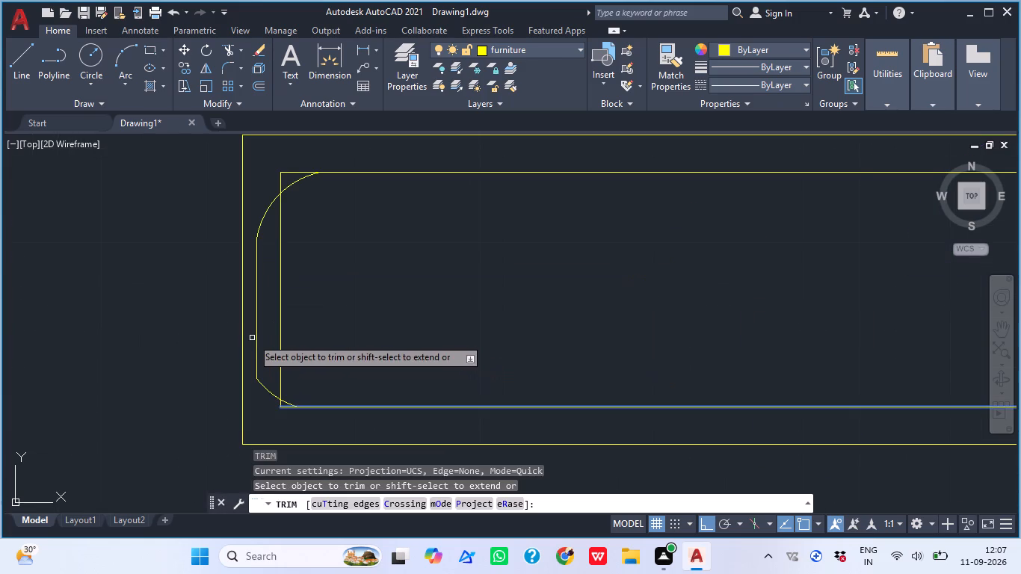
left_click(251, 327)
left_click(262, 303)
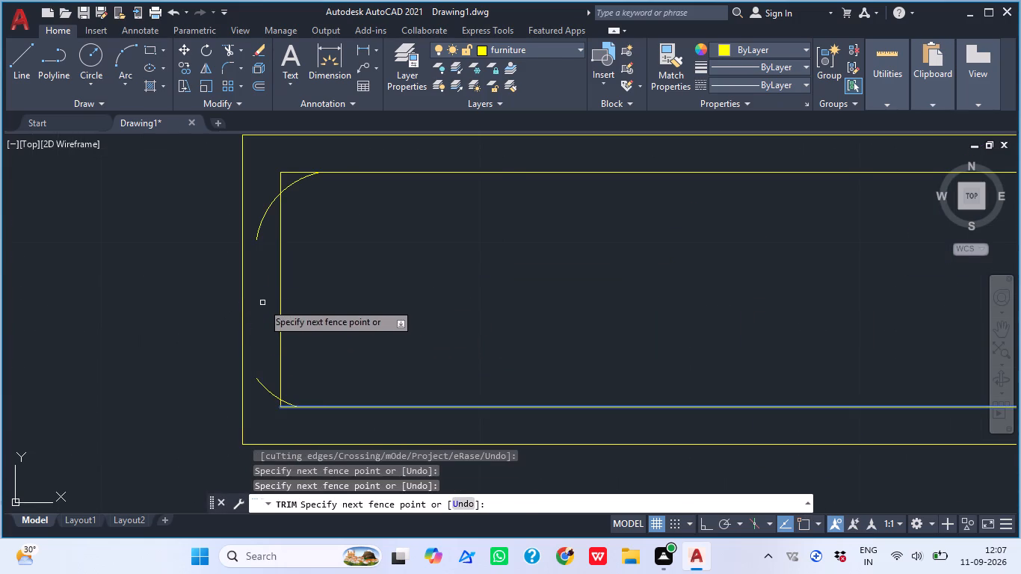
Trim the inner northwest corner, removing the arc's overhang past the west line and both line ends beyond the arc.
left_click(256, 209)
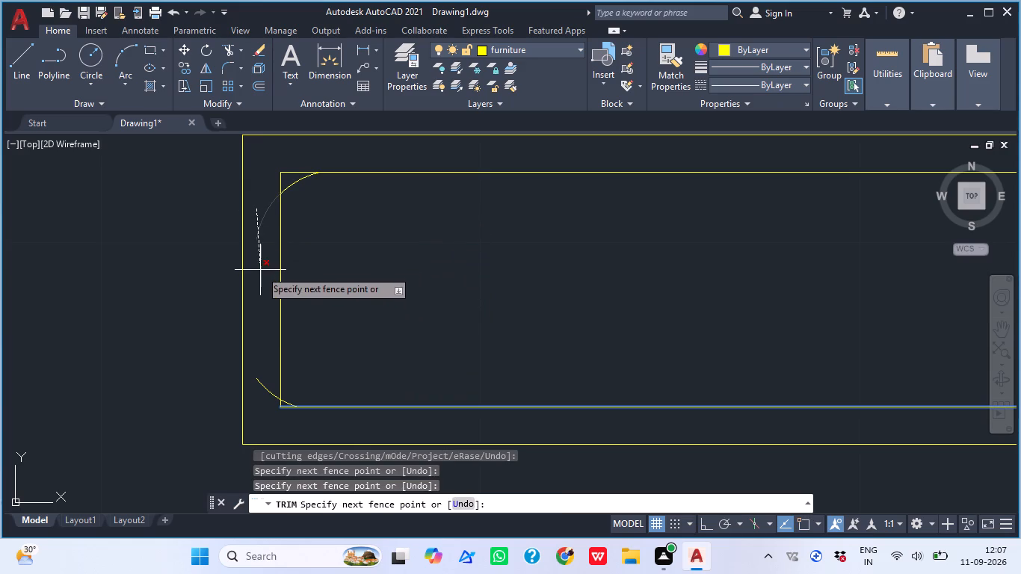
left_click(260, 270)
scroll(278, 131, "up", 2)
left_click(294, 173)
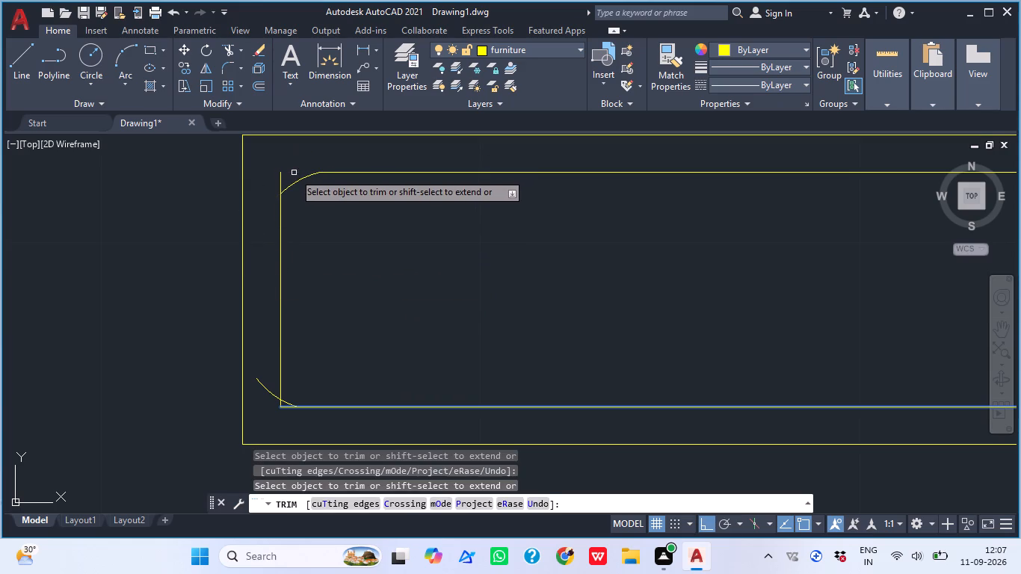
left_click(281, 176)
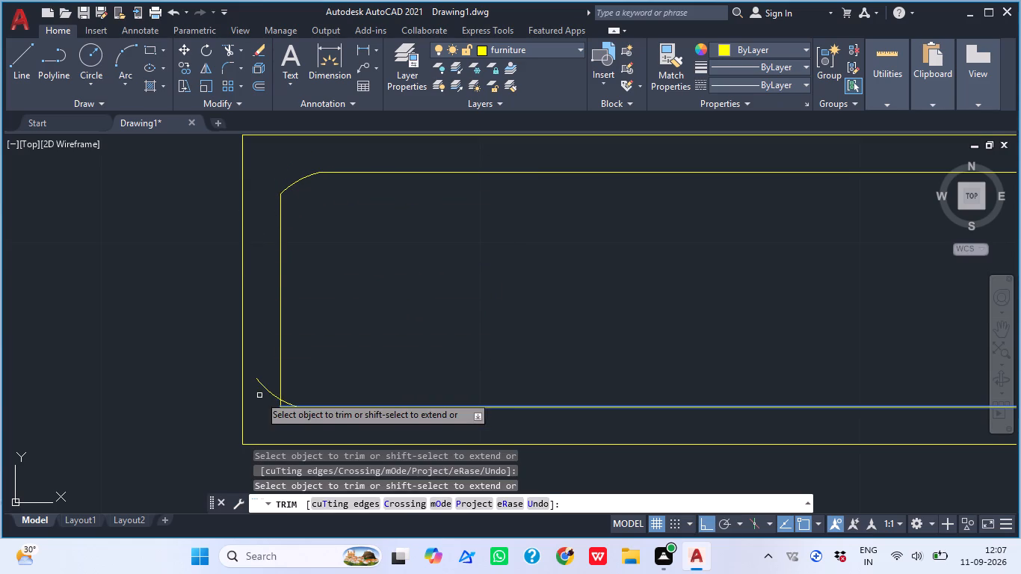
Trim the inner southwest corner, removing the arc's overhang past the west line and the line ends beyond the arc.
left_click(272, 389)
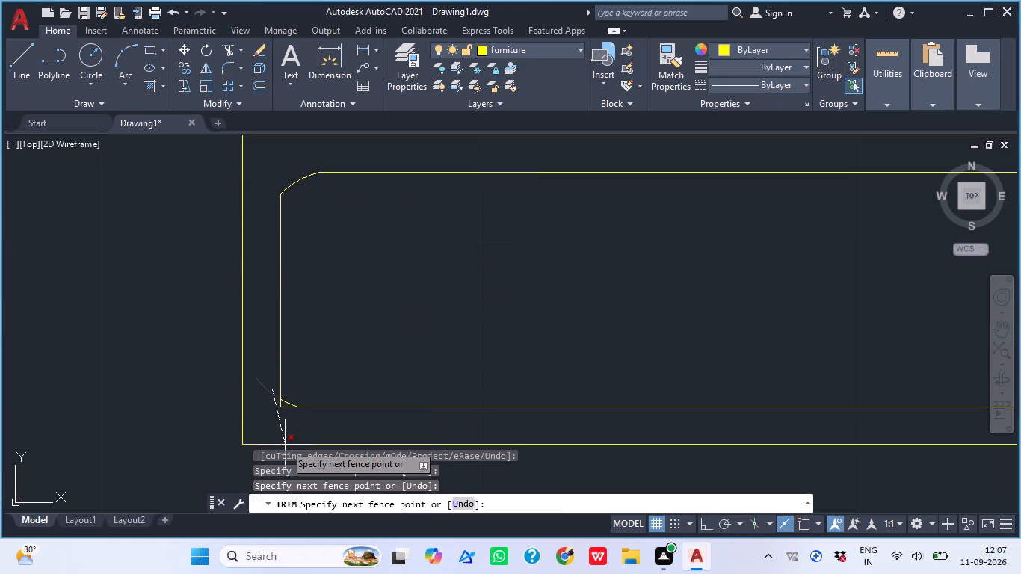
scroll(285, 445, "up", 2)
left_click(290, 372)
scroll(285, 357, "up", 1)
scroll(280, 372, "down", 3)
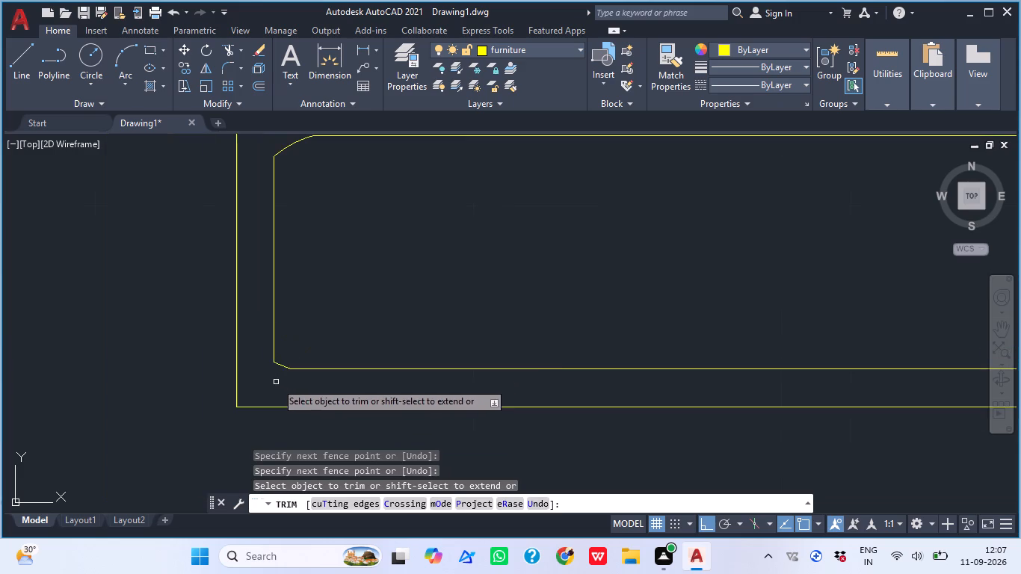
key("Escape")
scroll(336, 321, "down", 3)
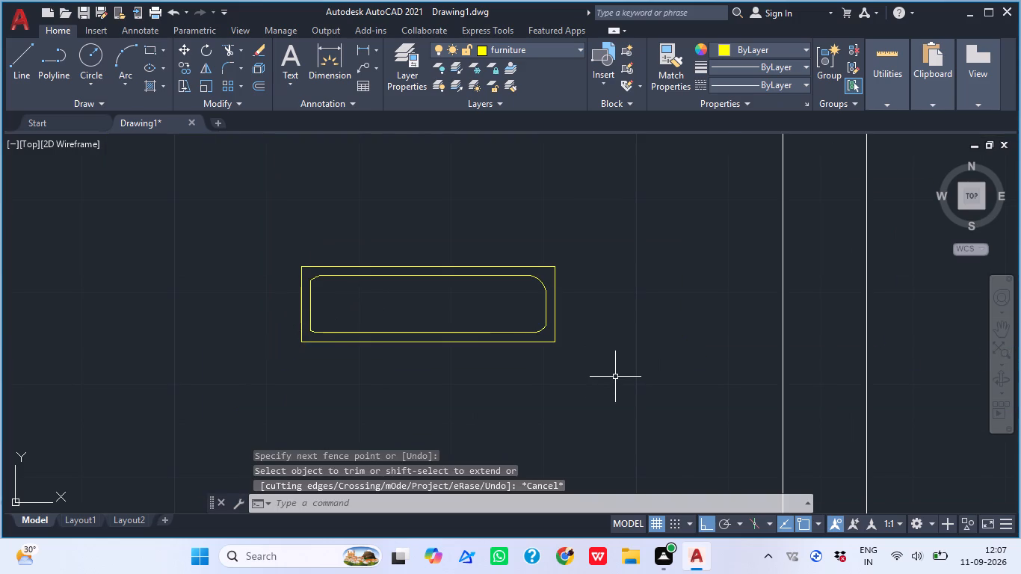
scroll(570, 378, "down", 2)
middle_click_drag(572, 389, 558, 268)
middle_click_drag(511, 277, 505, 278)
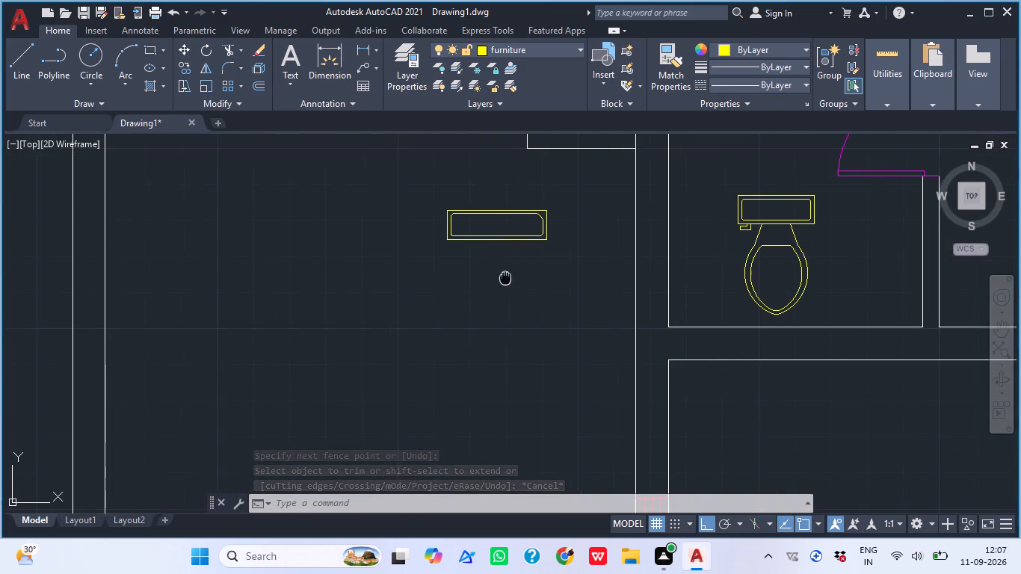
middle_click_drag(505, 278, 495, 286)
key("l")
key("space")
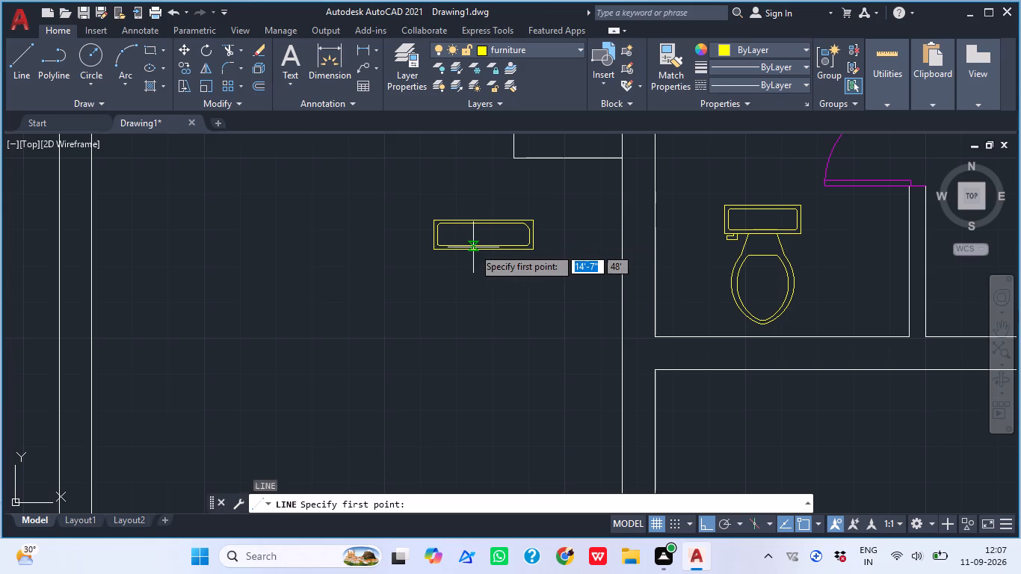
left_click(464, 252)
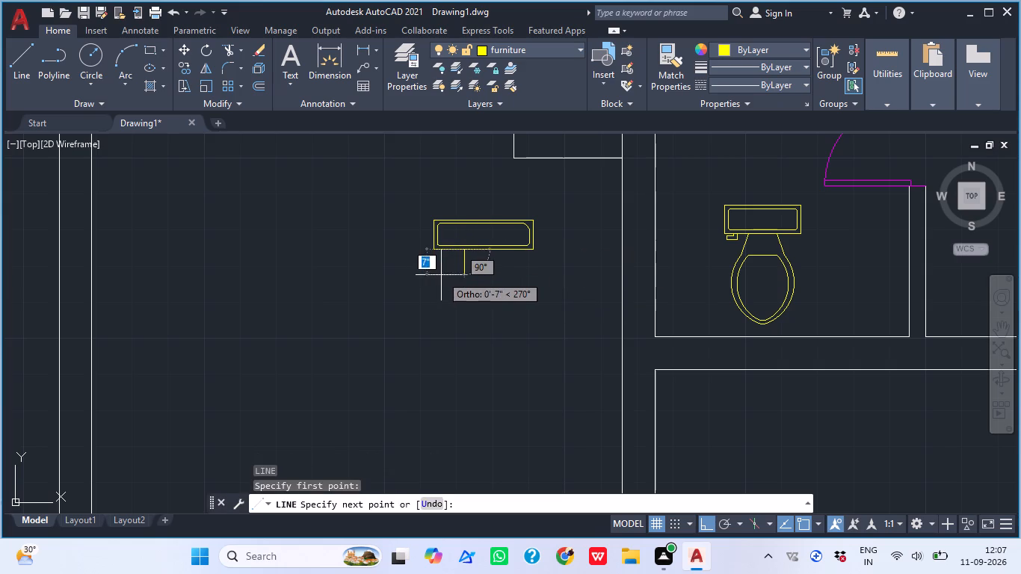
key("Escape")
Delete the entire double-outlined rectangular piece west of the bathroom.
double_click(590, 268)
left_click(424, 189)
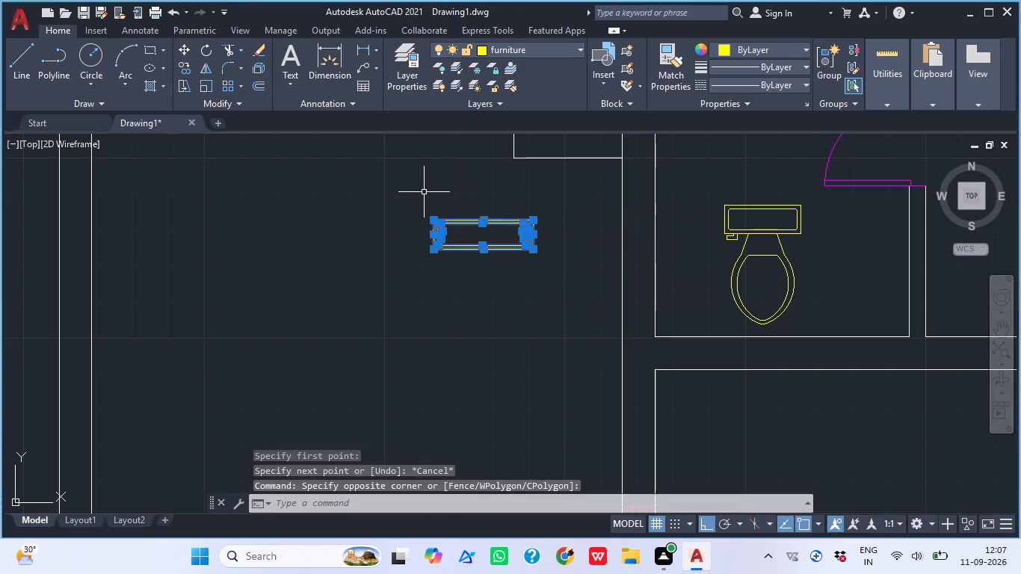
key("Delete")
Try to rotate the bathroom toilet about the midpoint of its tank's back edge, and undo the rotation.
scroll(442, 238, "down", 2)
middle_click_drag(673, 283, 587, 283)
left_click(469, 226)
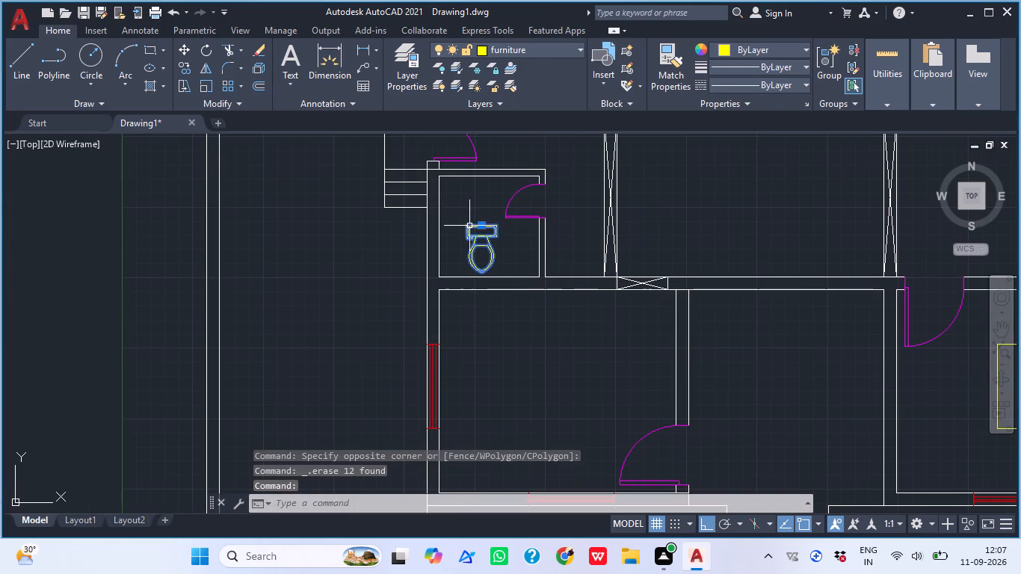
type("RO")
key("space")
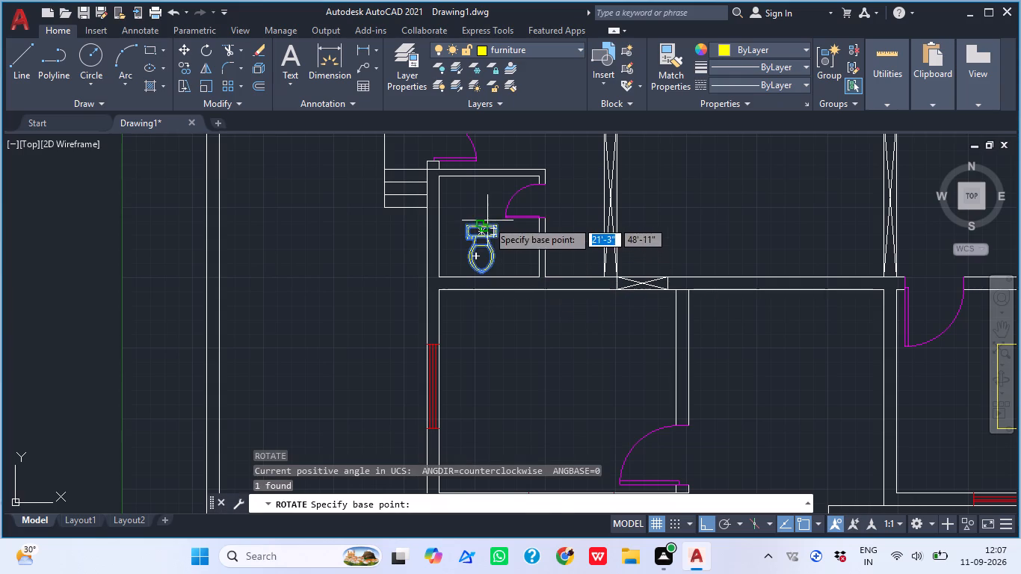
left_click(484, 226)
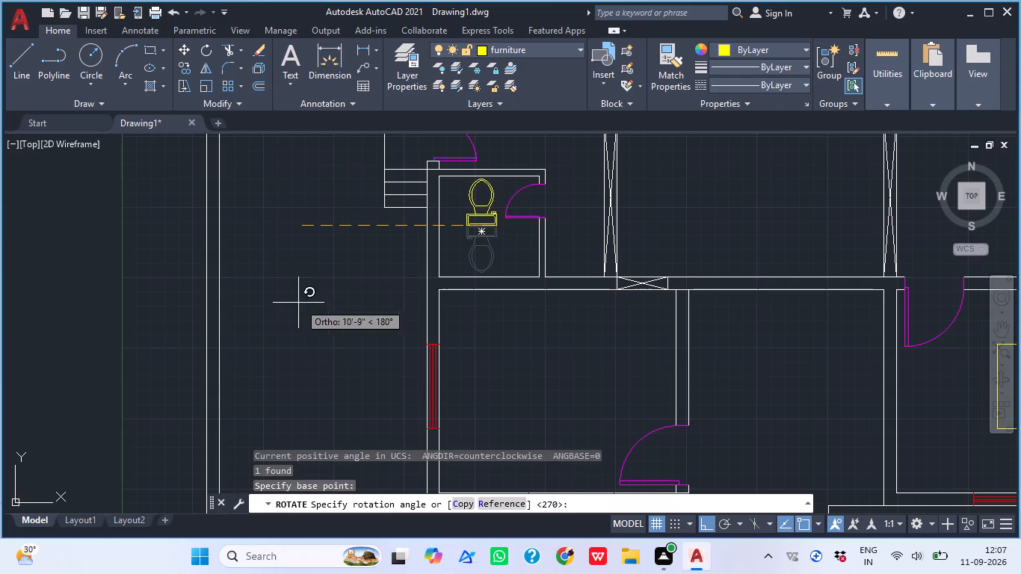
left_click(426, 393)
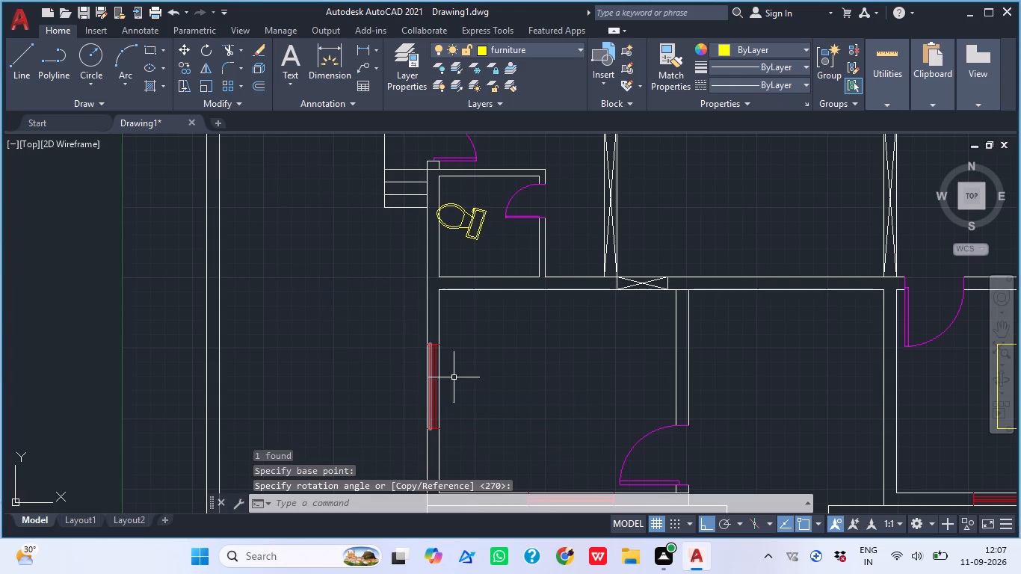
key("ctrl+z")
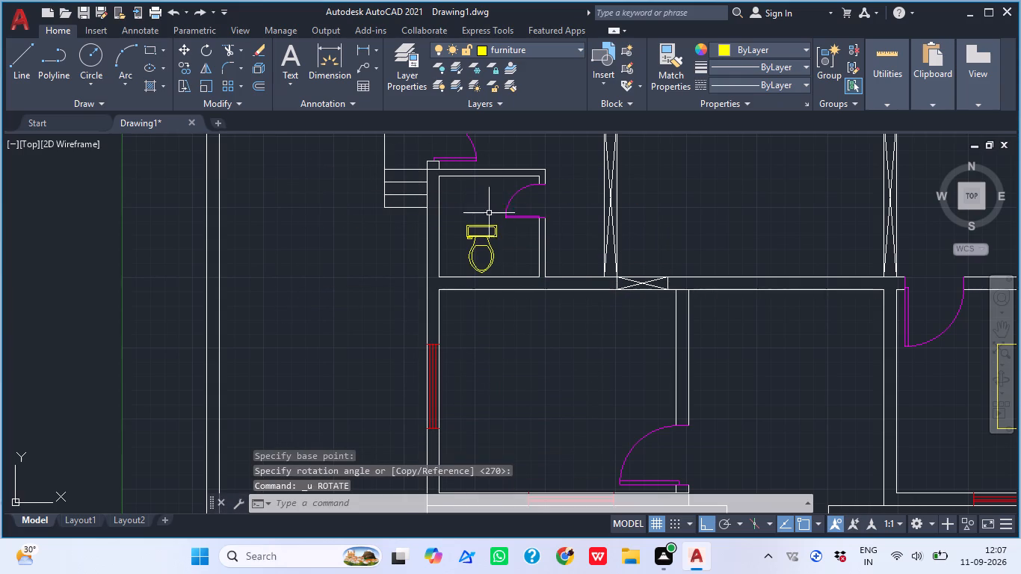
Rotate the bathroom toilet 270° about a point on its tank so that the bowl points west.
left_click(475, 209)
left_click(487, 250)
left_click(470, 244)
left_click(502, 256)
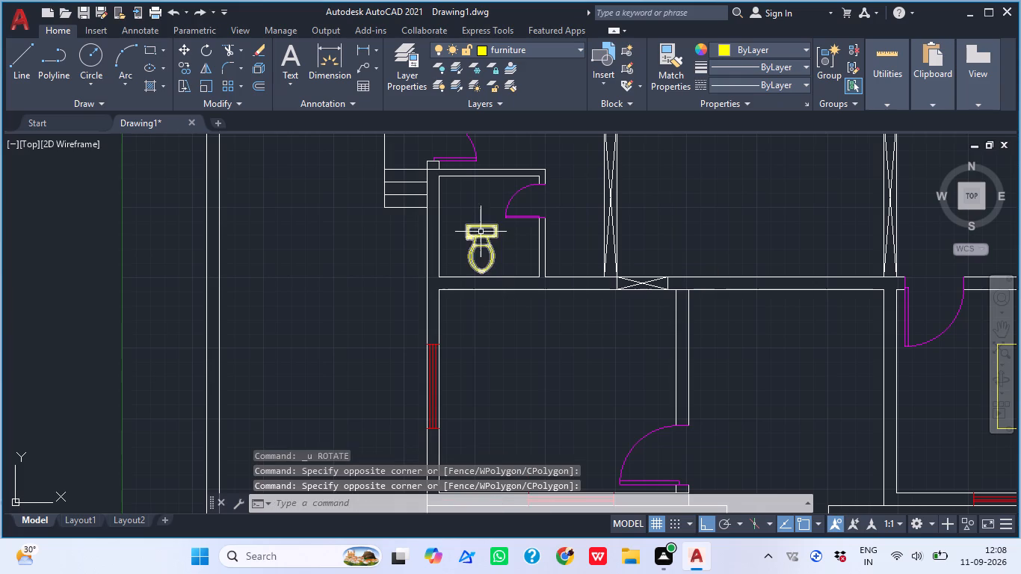
left_click(479, 228)
key("r")
type("O")
key("space")
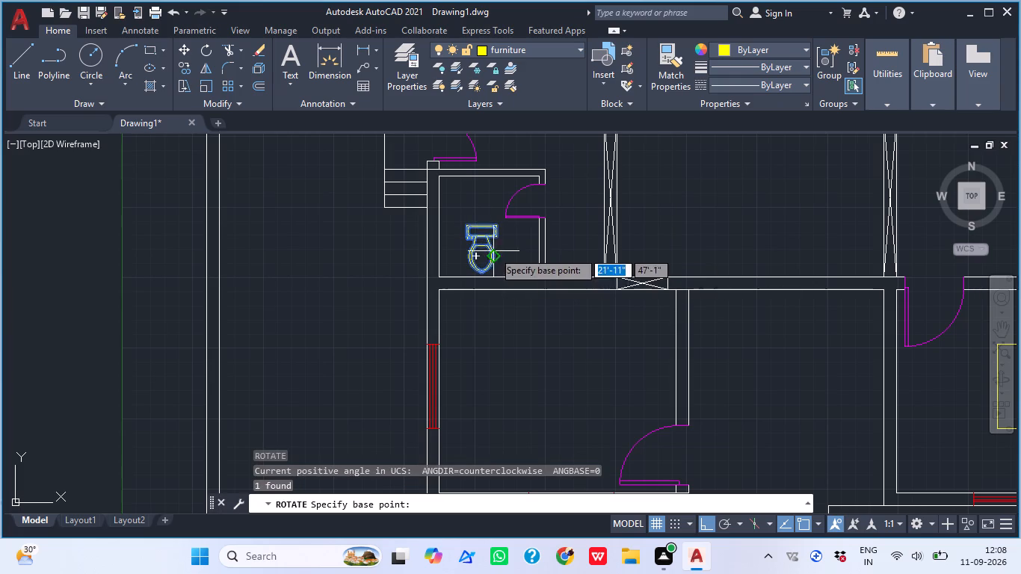
left_click(477, 232)
left_click(473, 449)
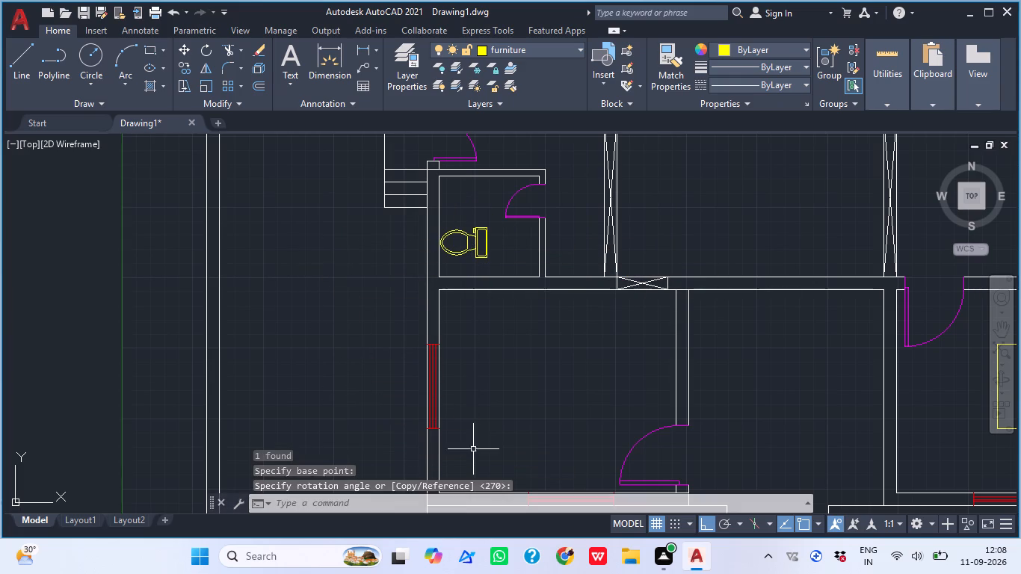
key("Escape")
Move the rotated toilet about 2'-11" due east, placing its tank beside the bathroom's east wall.
left_click(456, 209)
left_click(487, 247)
left_click(476, 264)
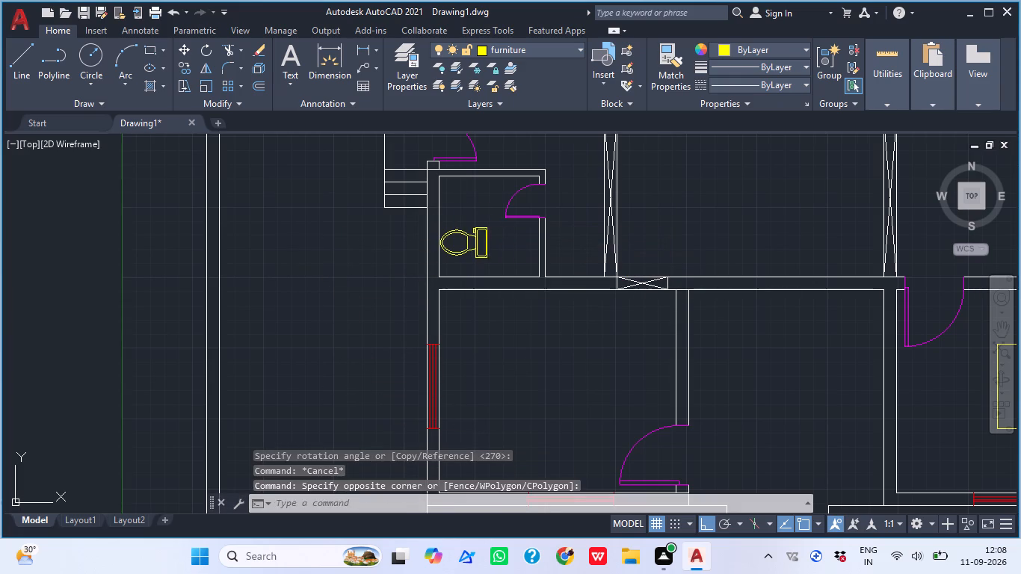
left_click(447, 243)
key("m")
key("space")
scroll(482, 222, "up", 2)
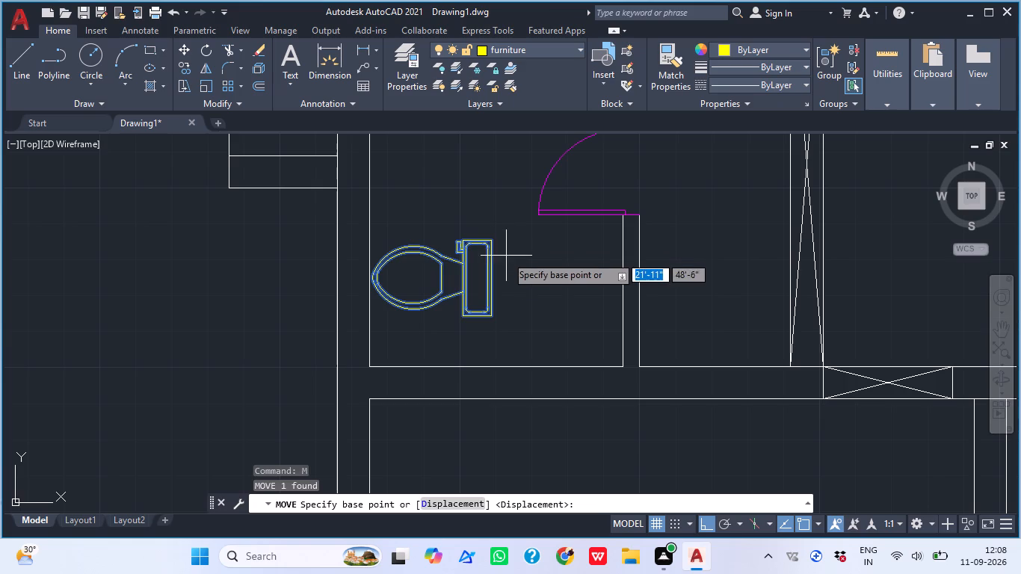
left_click(483, 274)
scroll(629, 307, "up", 3)
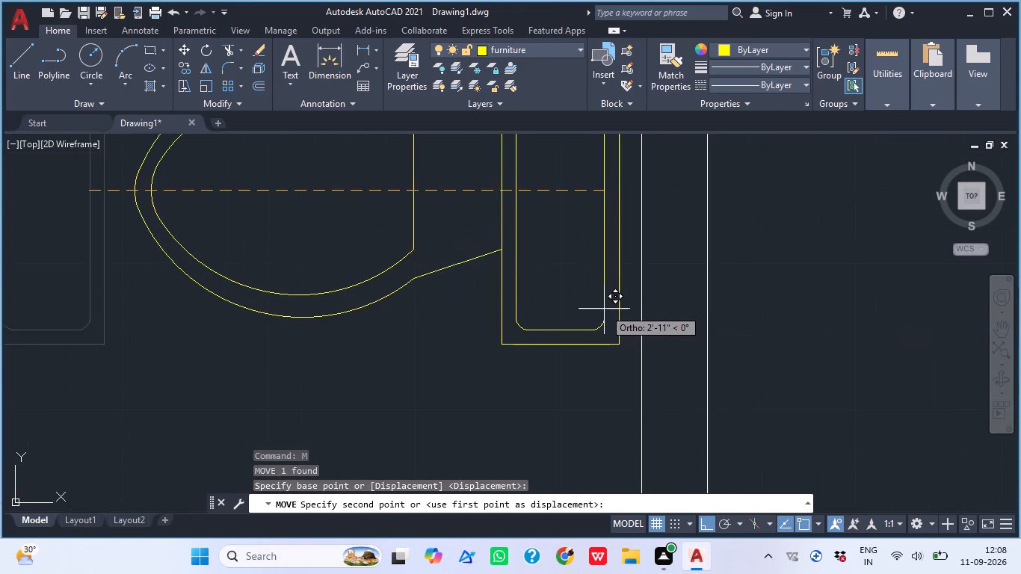
middle_click_drag(590, 318, 573, 372)
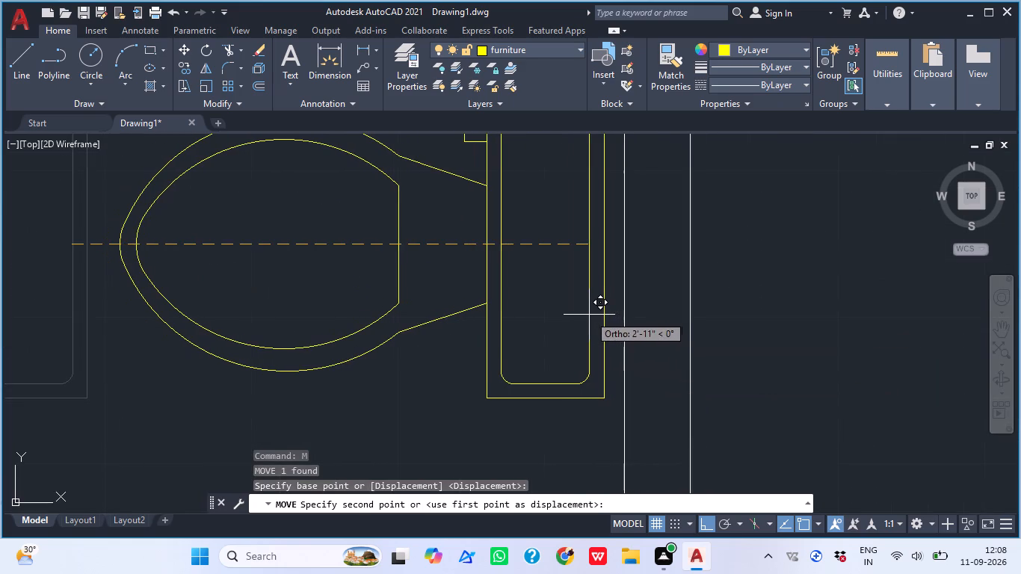
left_click(589, 315)
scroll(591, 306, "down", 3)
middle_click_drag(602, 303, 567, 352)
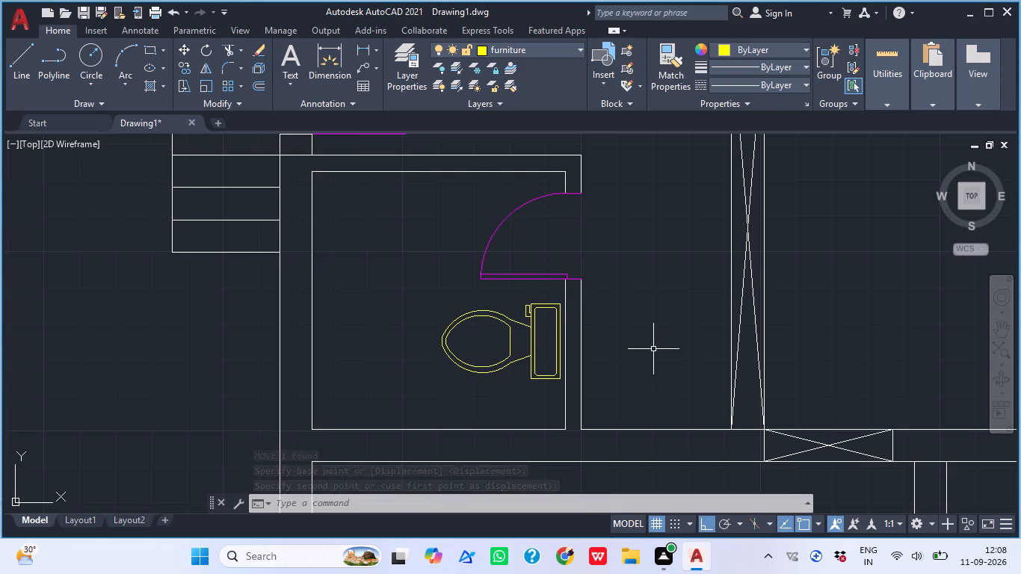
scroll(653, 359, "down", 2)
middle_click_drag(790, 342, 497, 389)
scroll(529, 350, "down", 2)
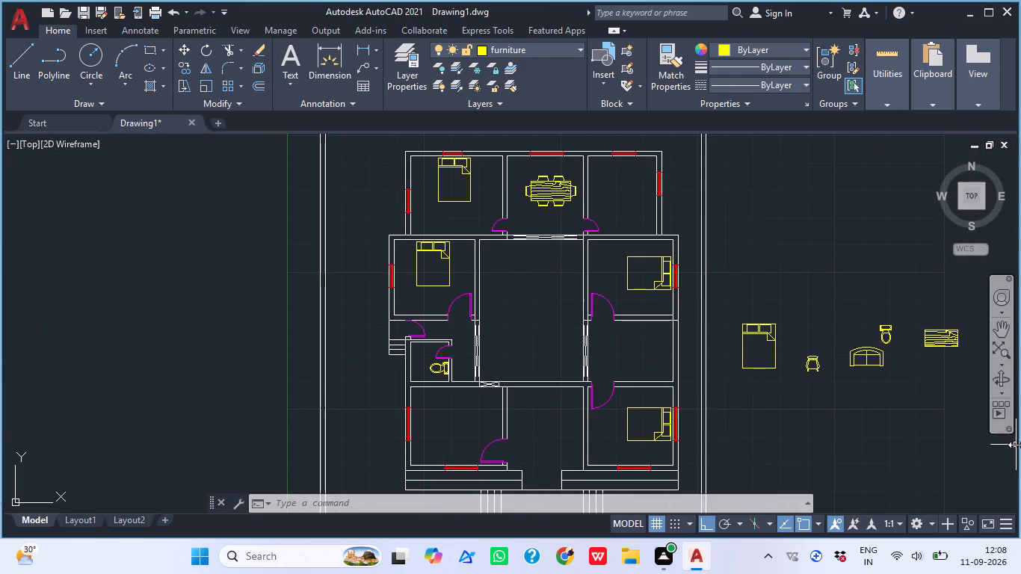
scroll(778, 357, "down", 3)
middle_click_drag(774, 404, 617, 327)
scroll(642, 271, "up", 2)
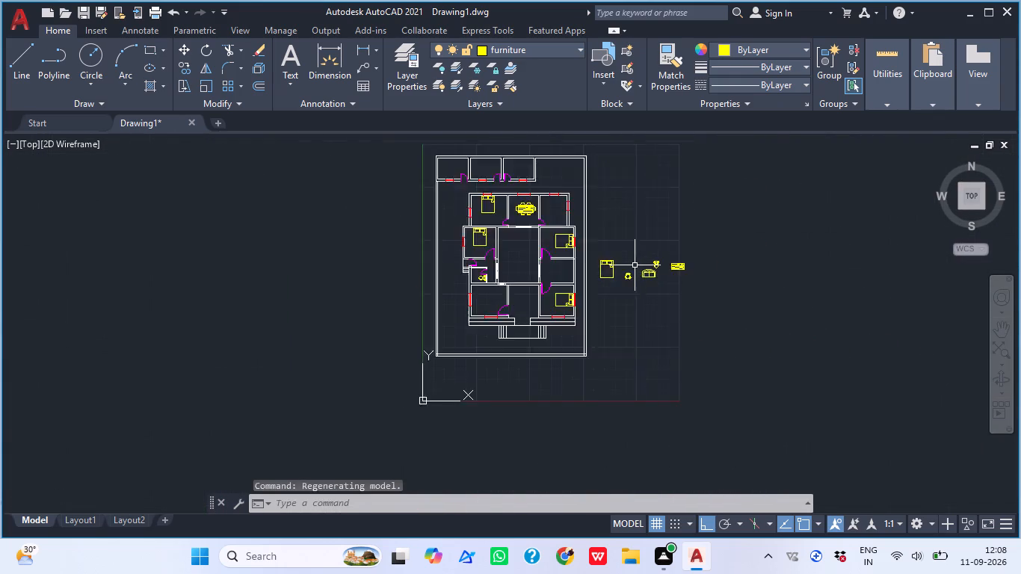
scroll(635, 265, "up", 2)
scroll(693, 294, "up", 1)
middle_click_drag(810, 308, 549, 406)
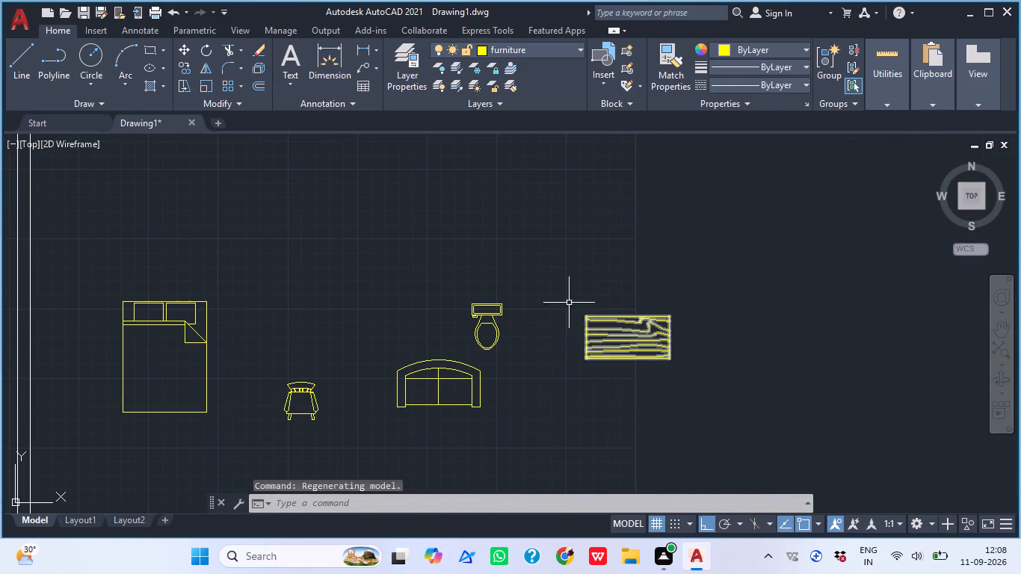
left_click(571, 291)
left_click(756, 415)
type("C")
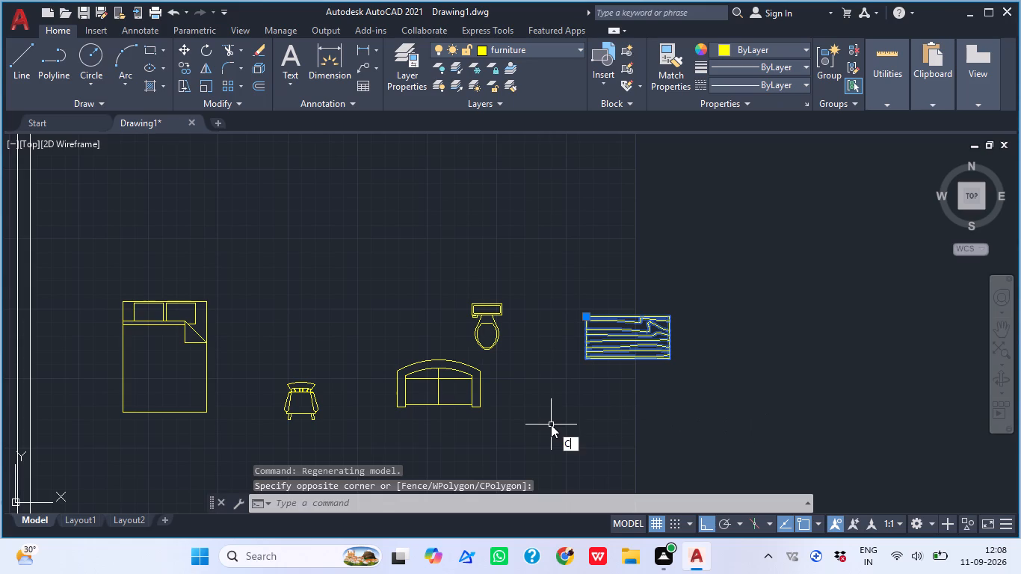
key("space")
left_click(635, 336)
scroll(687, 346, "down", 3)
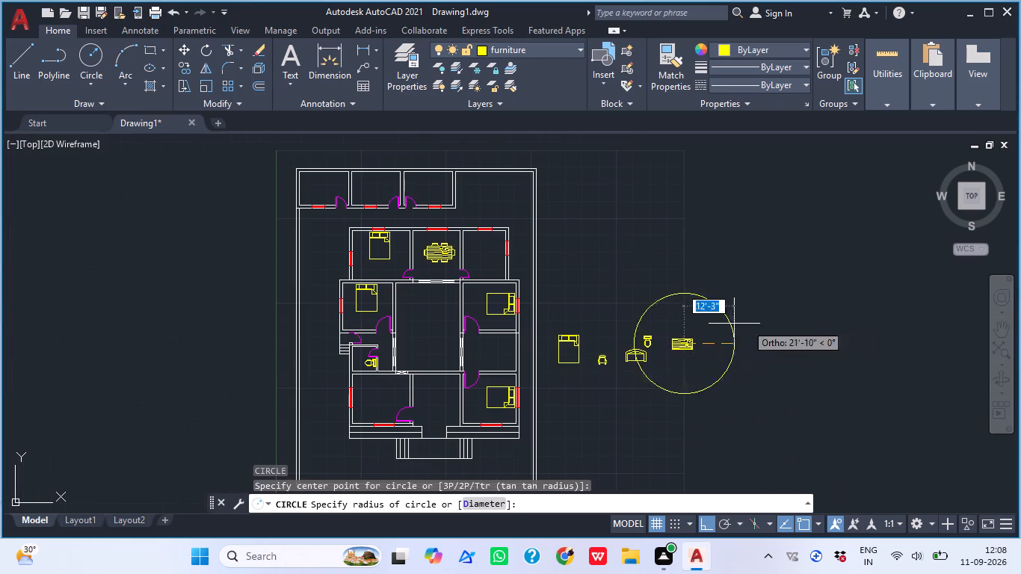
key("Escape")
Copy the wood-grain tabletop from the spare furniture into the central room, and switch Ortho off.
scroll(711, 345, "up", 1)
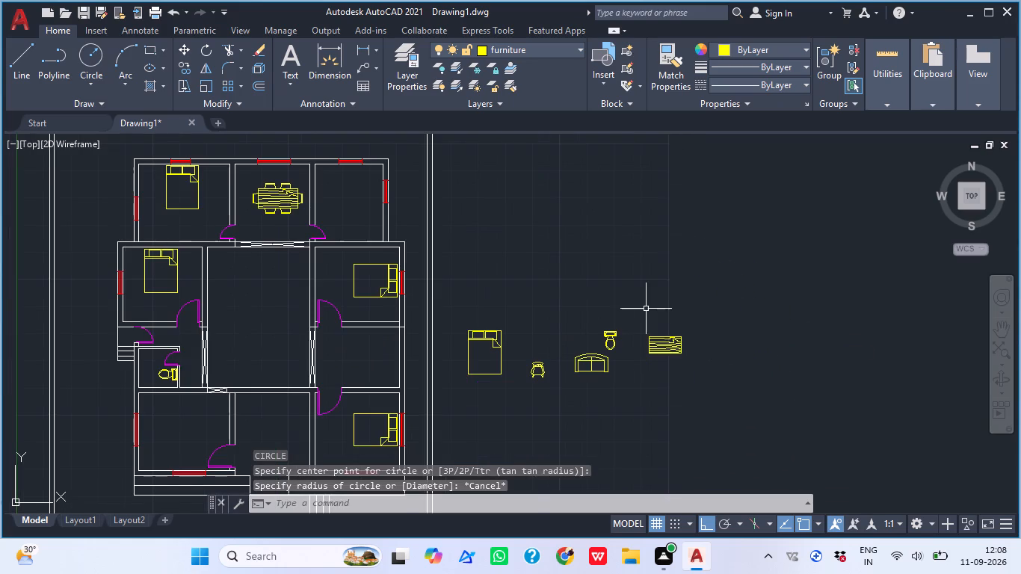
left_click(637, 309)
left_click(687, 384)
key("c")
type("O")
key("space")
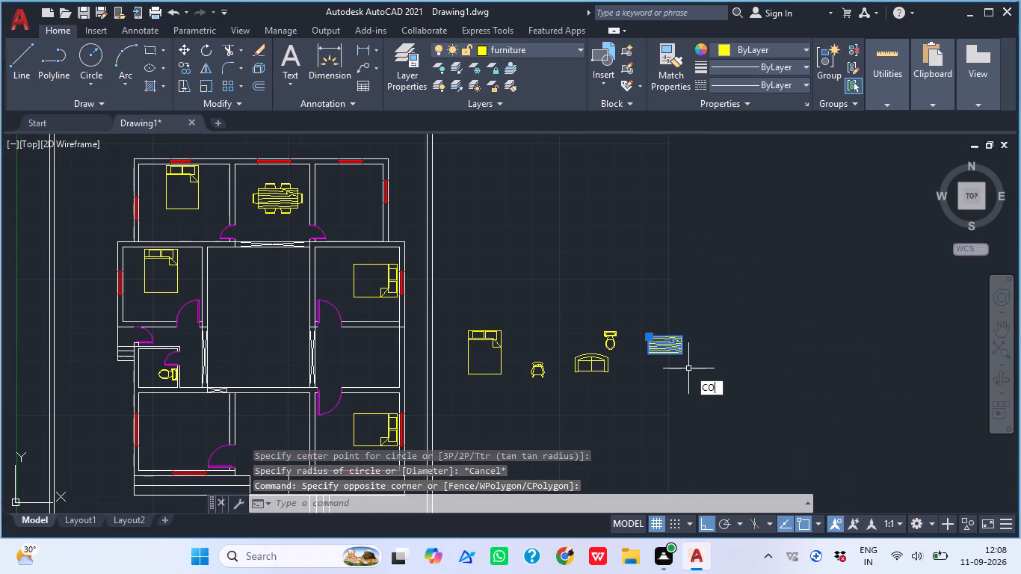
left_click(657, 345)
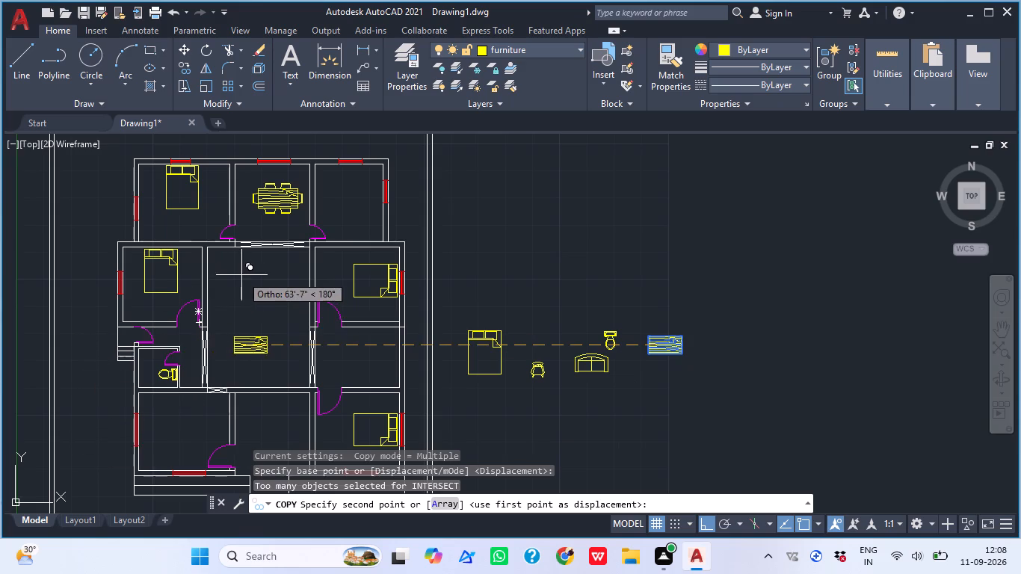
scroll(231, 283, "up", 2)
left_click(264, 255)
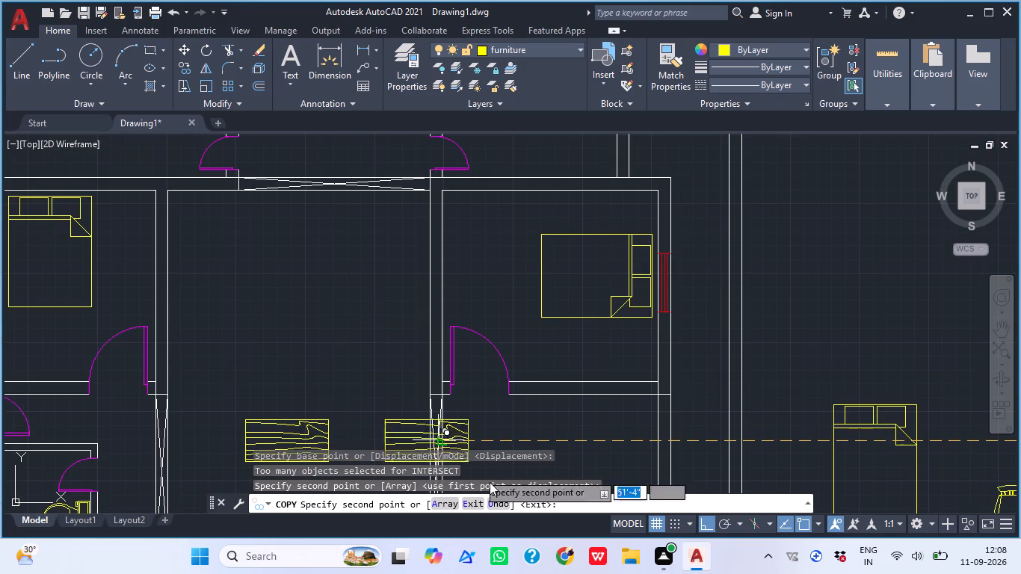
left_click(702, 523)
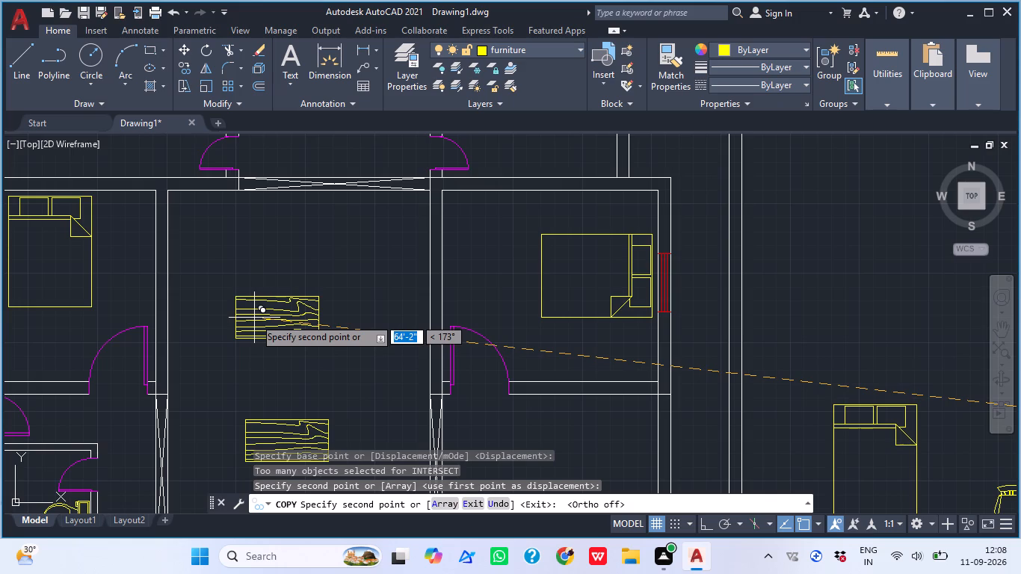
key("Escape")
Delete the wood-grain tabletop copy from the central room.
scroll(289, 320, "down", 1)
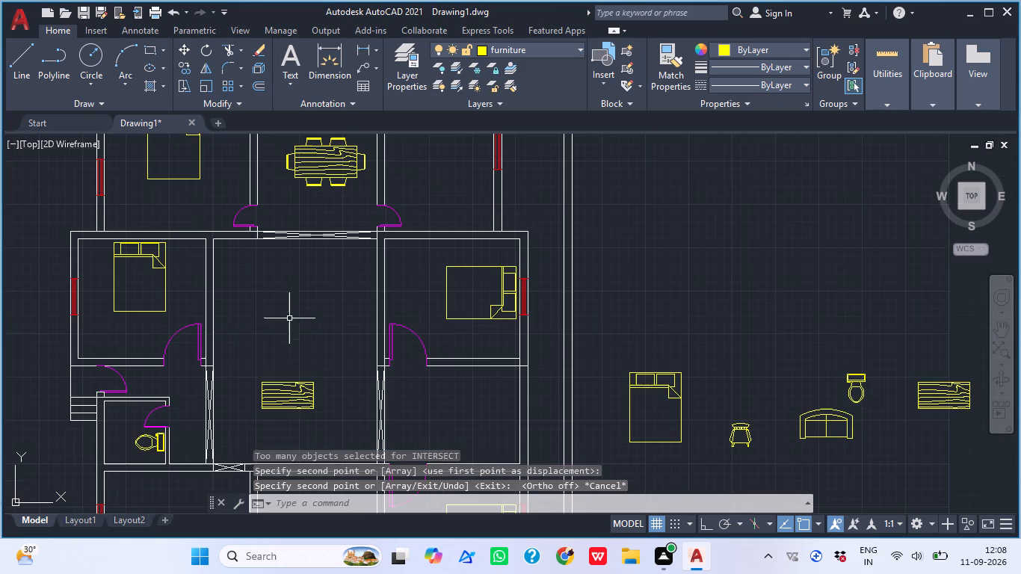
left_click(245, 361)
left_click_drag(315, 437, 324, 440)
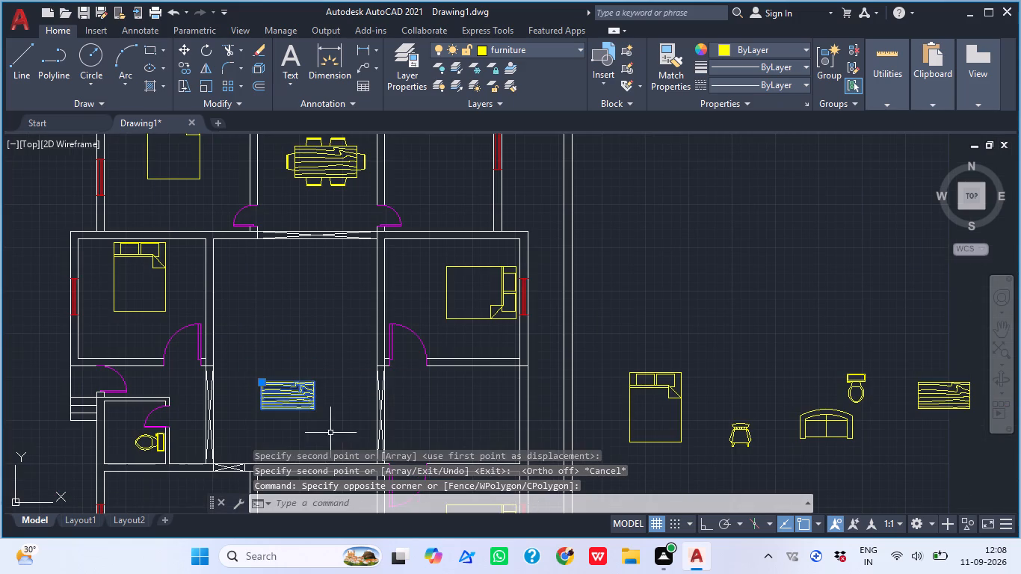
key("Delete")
Draw an upright rectangle about 6'-10" long north to south in the northern half of the central room.
type("RE")
key("c")
key("space")
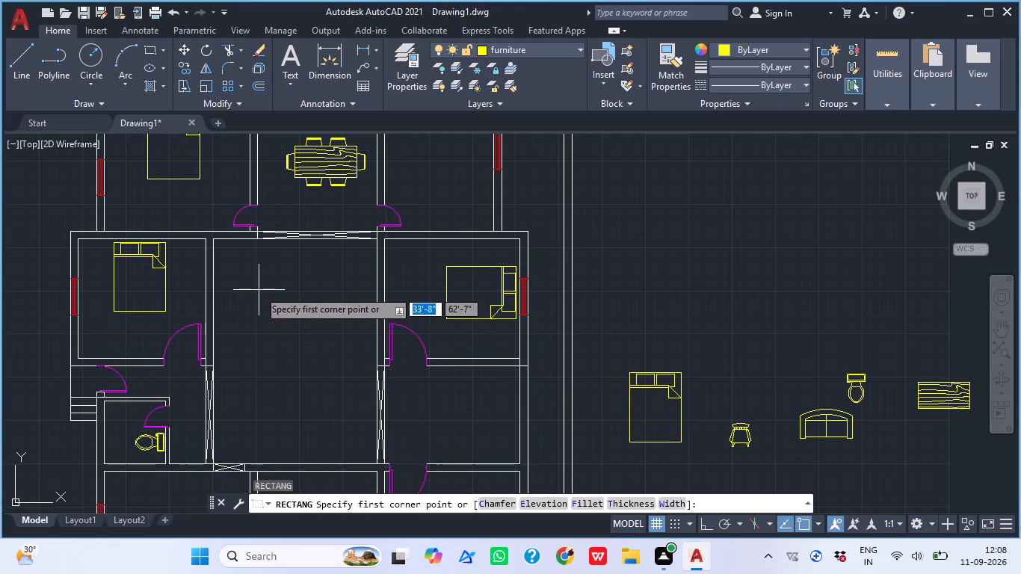
middle_click_drag(261, 293, 327, 329)
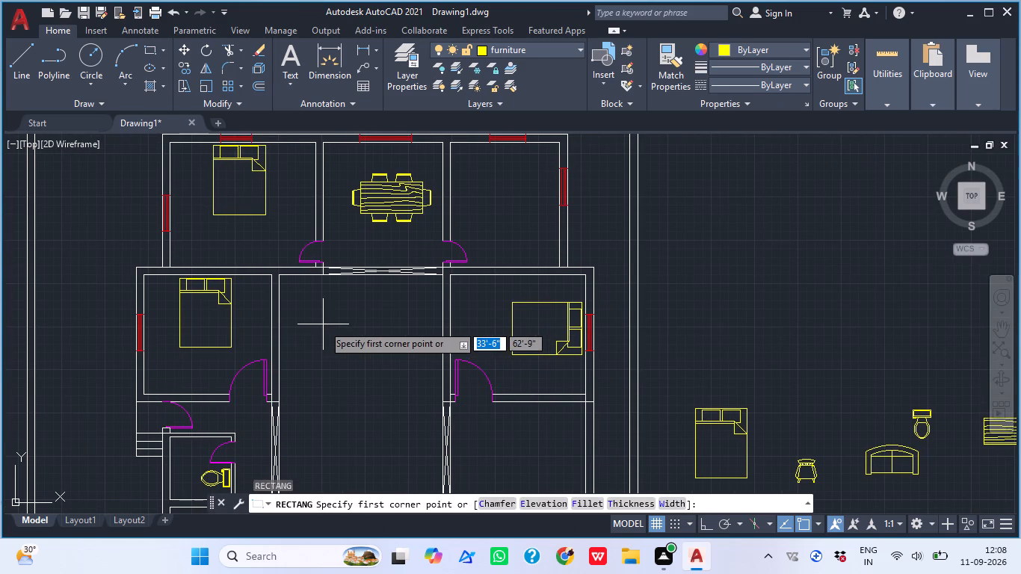
left_click(333, 327)
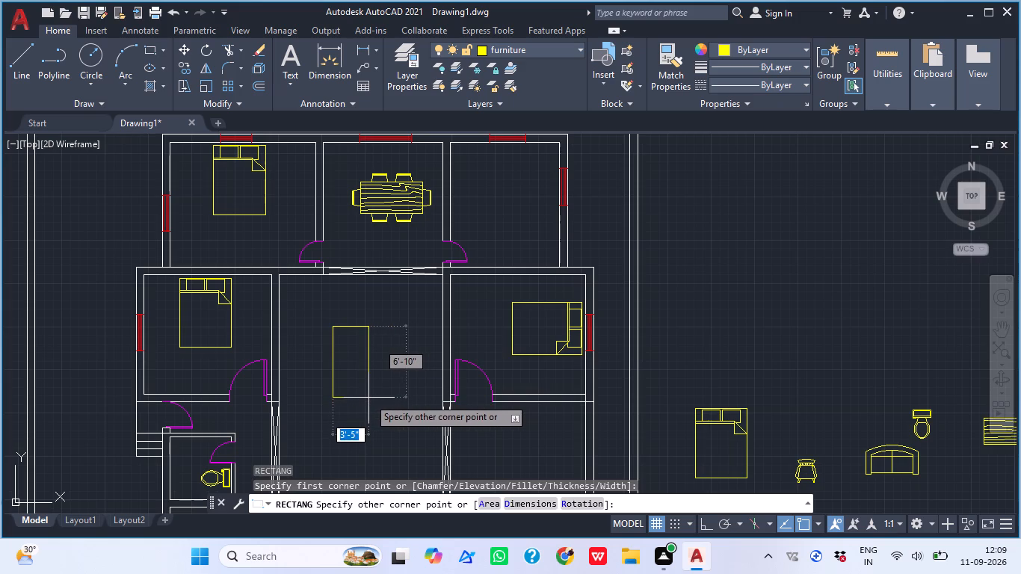
left_click(373, 397)
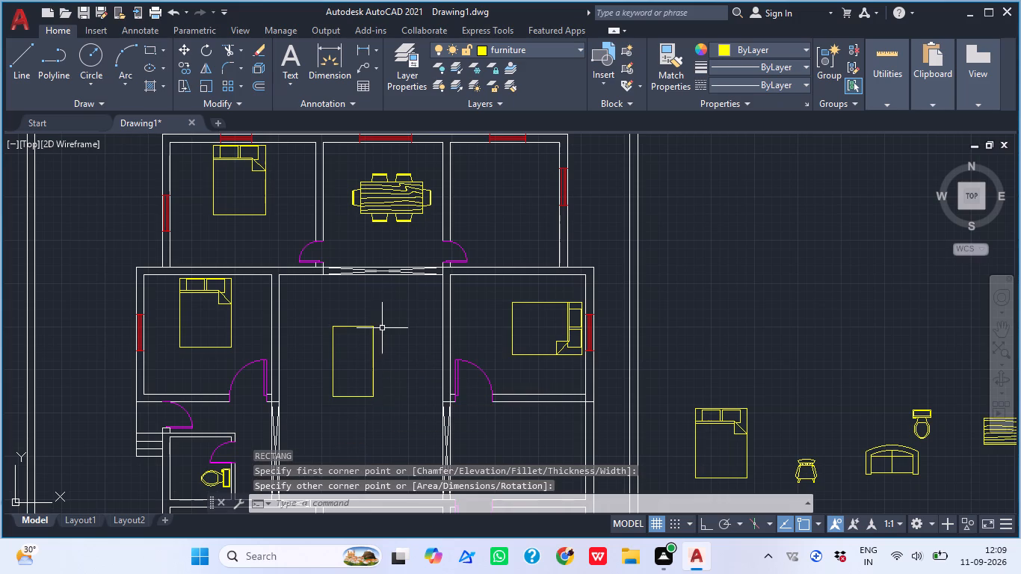
key("Escape")
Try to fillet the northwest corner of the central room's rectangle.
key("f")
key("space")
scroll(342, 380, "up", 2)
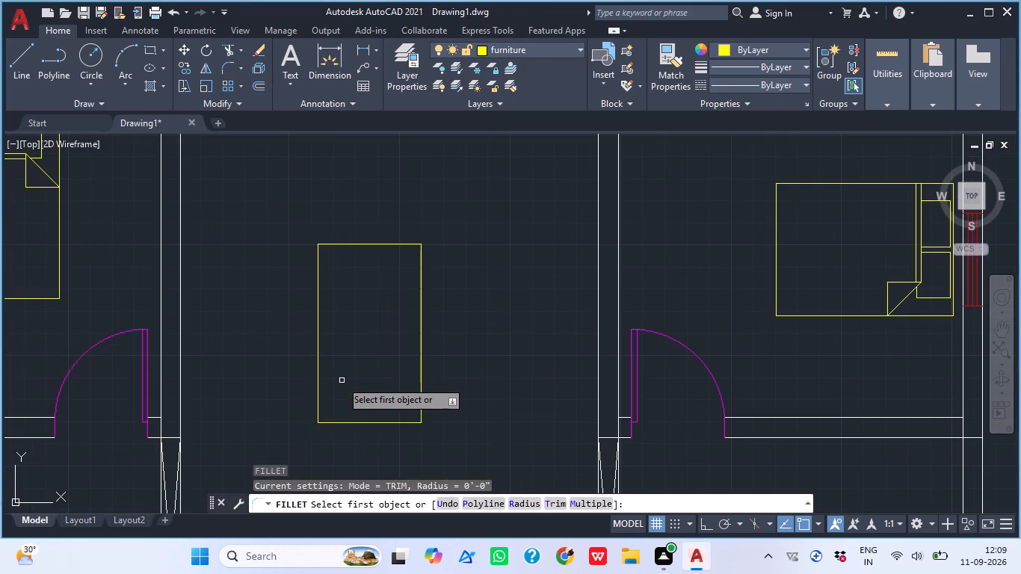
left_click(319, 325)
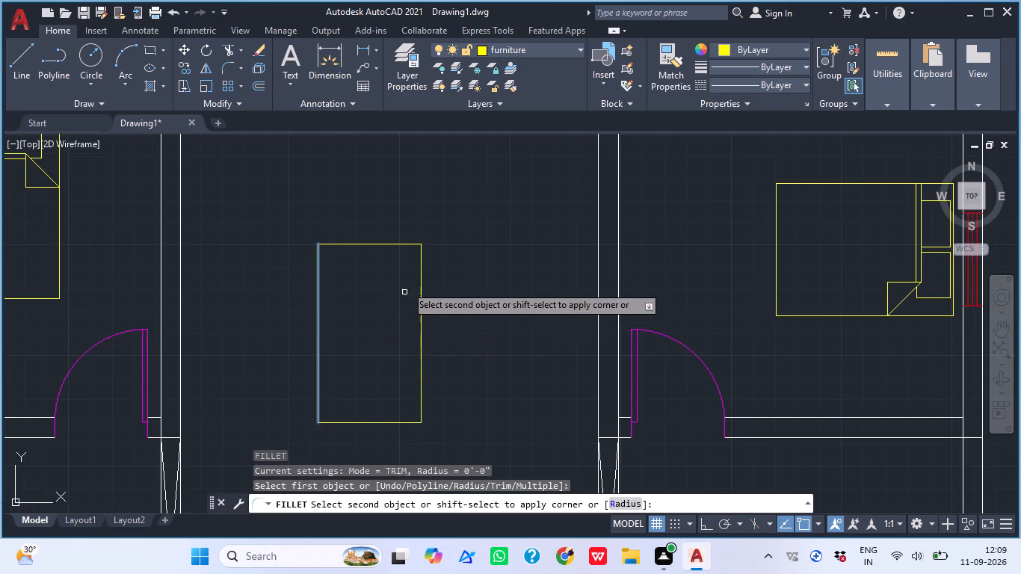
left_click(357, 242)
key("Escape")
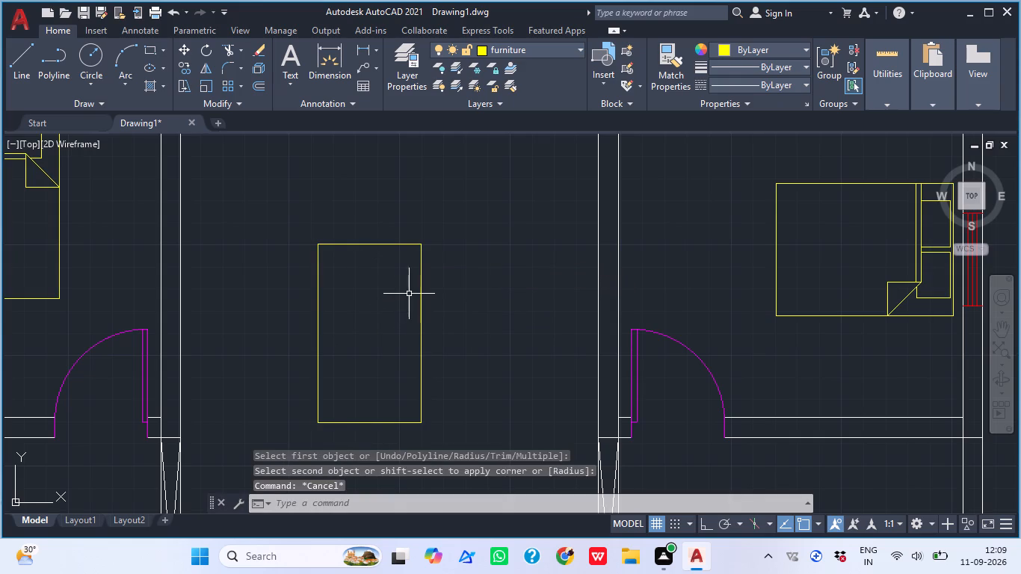
Offset the central room's rectangle 2" inward, and offset the resulting inner rectangle another 2" inward.
type("O")
key("space")
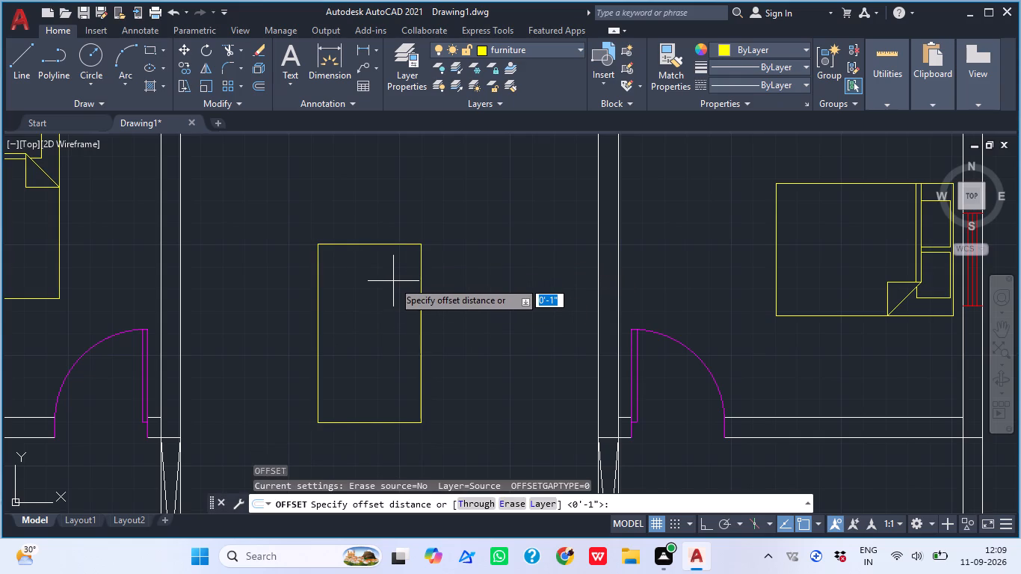
type("2\"")
key("Return")
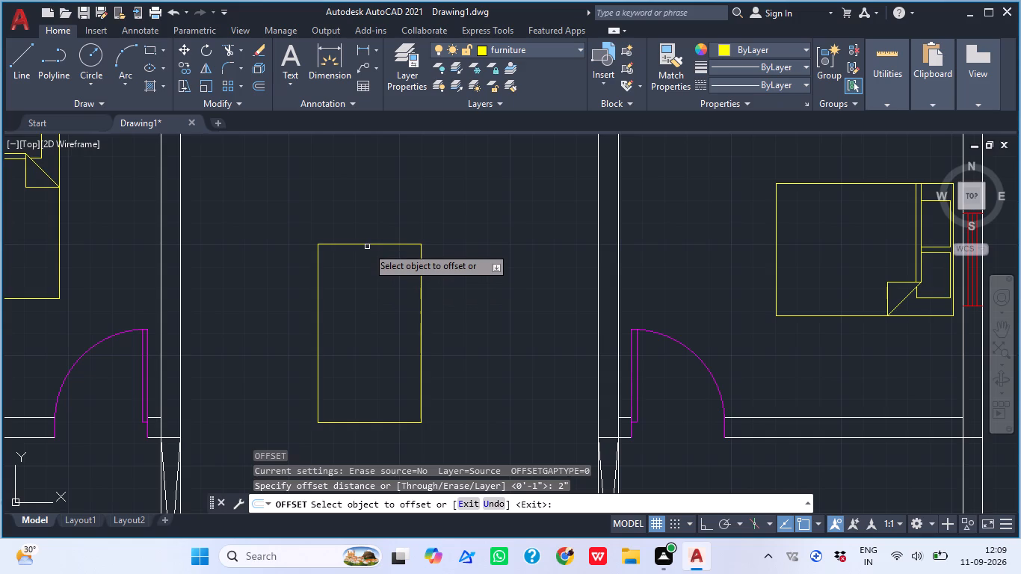
left_click(367, 245)
left_click(365, 288)
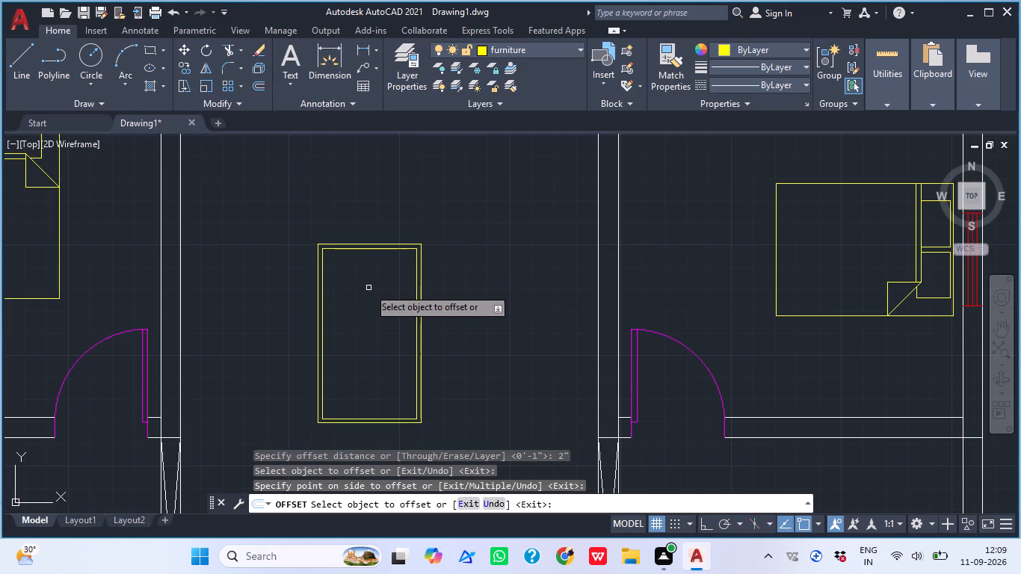
scroll(391, 232, "up", 2)
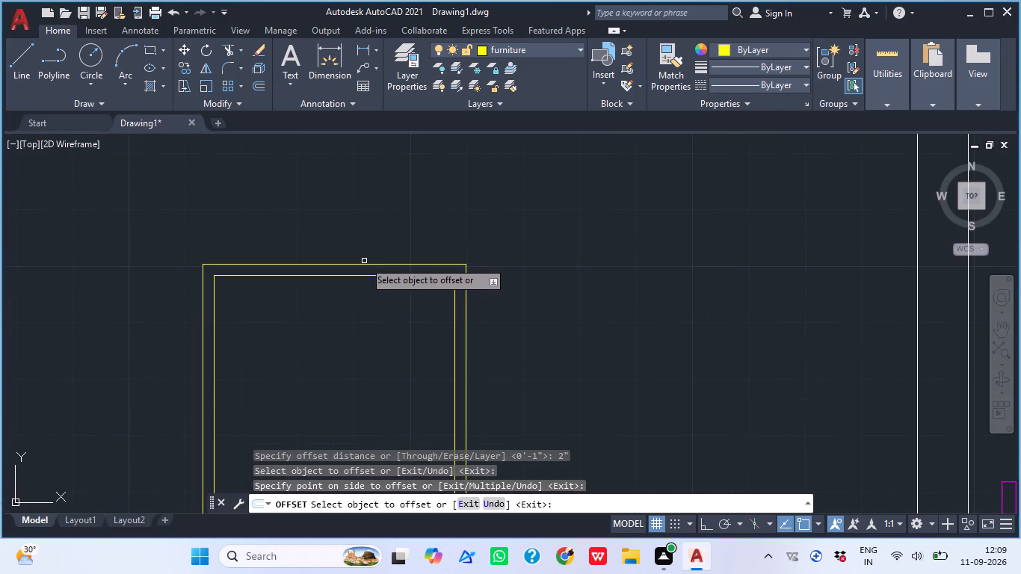
left_click(368, 275)
left_click(367, 299)
scroll(367, 284, "down", 3)
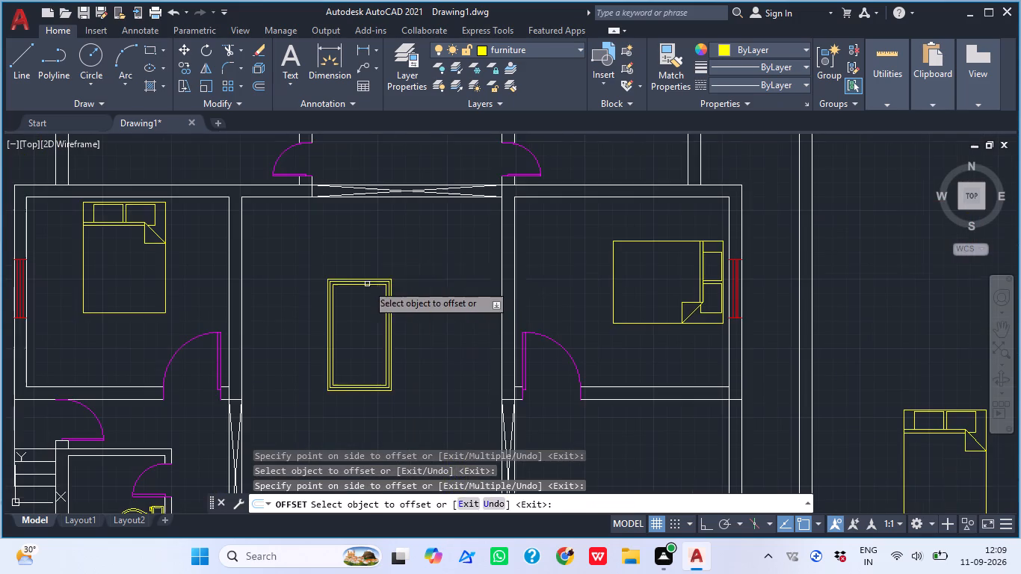
key("Escape")
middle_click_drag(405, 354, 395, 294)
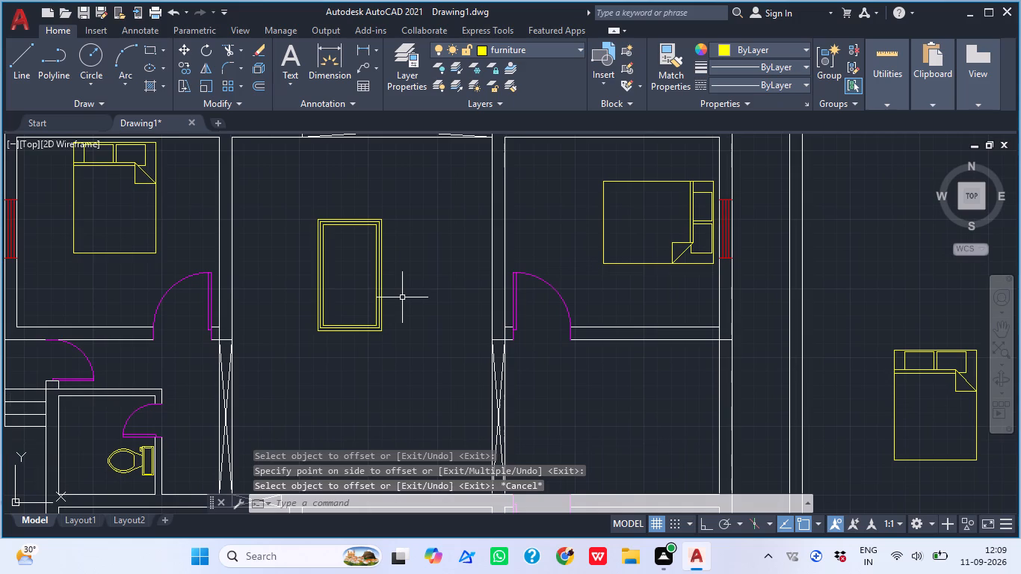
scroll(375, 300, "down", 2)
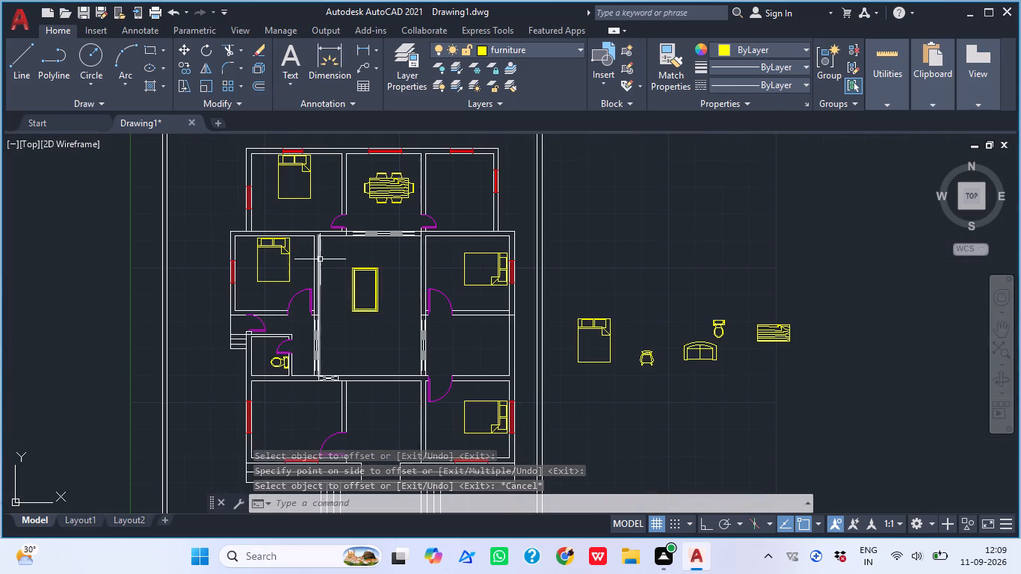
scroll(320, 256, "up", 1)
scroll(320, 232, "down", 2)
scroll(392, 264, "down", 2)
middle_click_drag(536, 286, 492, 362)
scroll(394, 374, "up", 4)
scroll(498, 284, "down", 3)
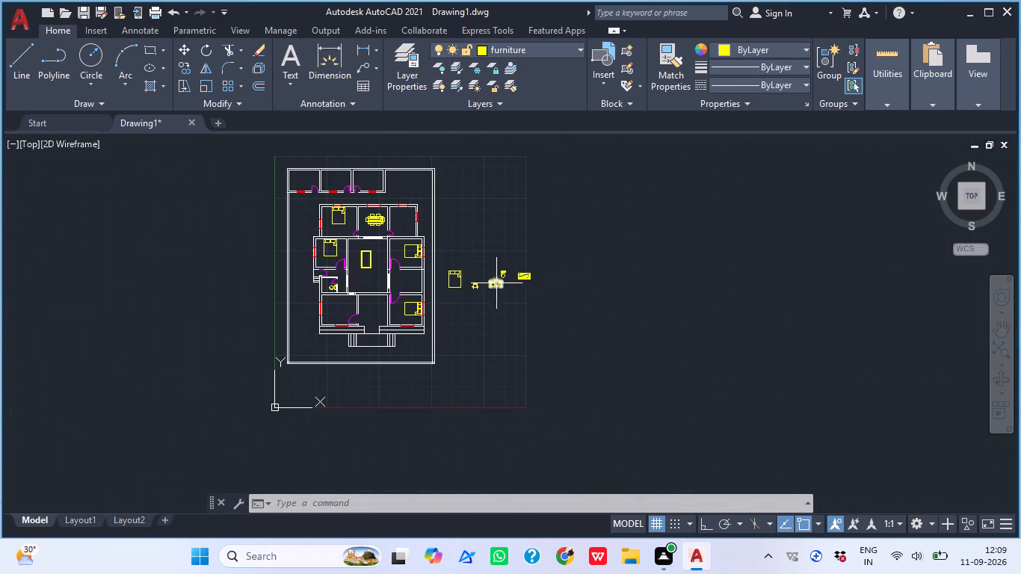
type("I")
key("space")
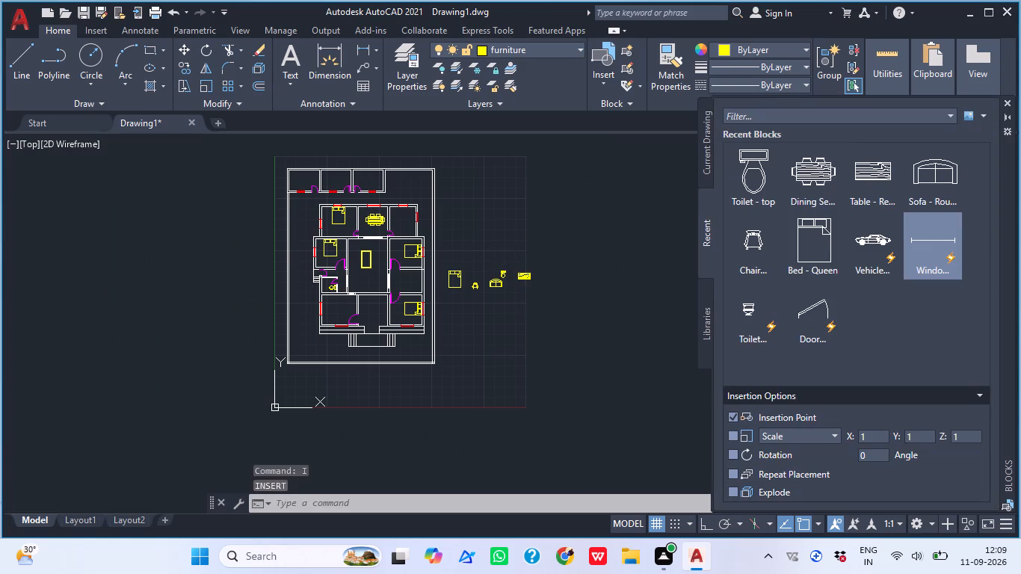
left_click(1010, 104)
Insert the Sofa - Roundback 7 ft. block from DesignCenter's Home - Space Planner blocks into the empty area southeast of the plan.
key("ctrl+2")
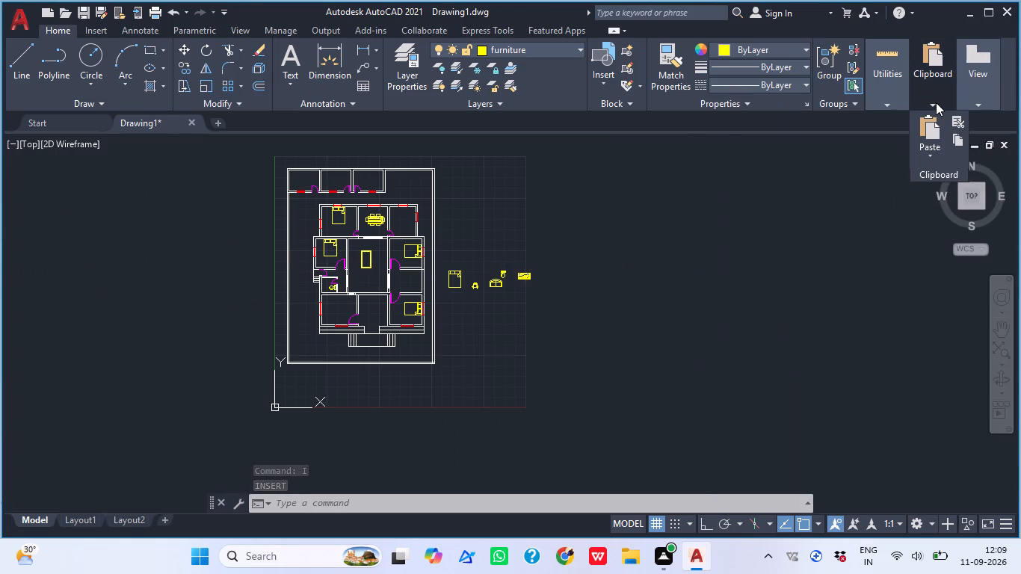
left_click(802, 275)
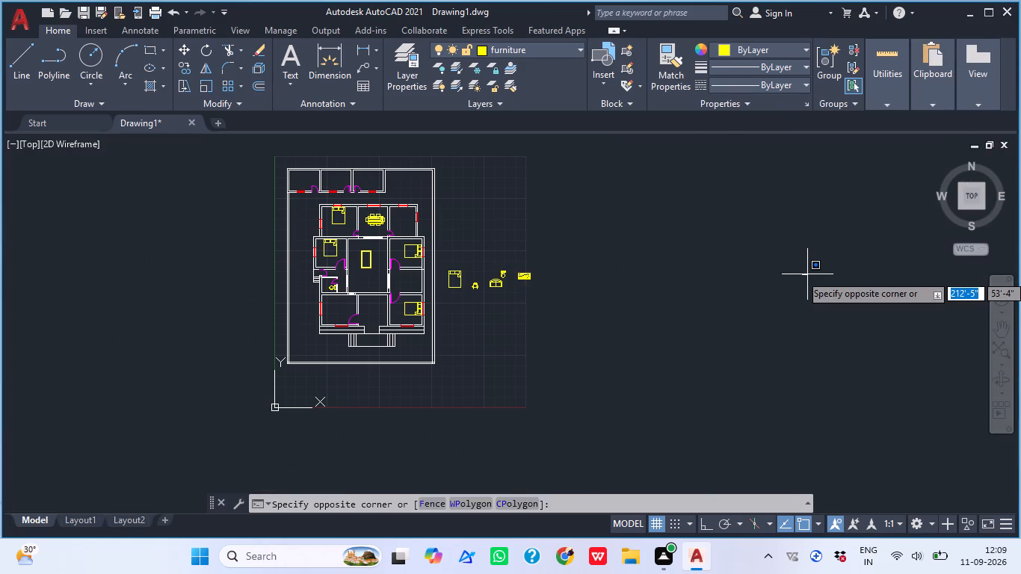
left_click(807, 271)
key("ctrl+2")
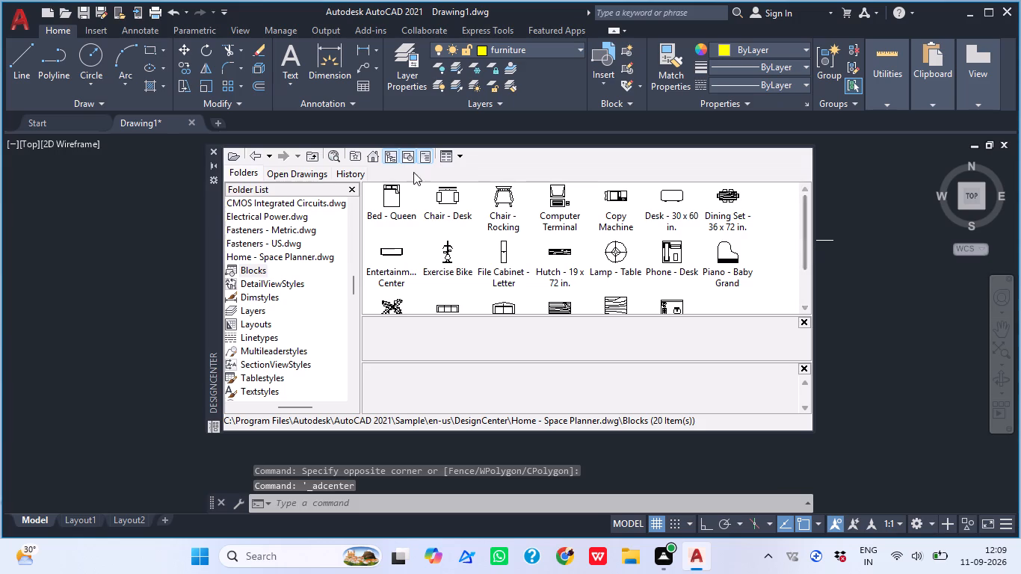
scroll(449, 243, "down", 2)
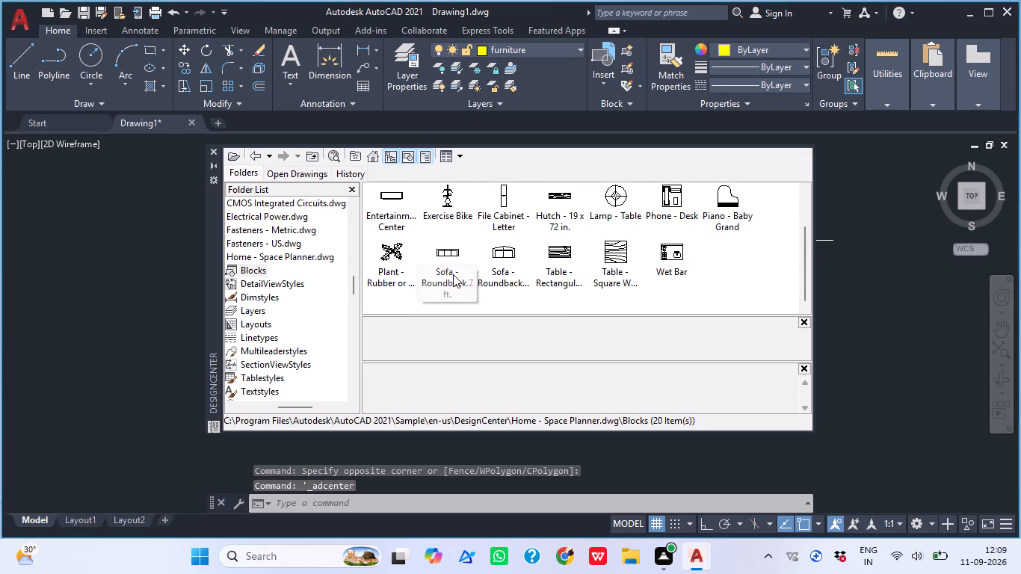
left_click_drag(448, 256, 619, 458)
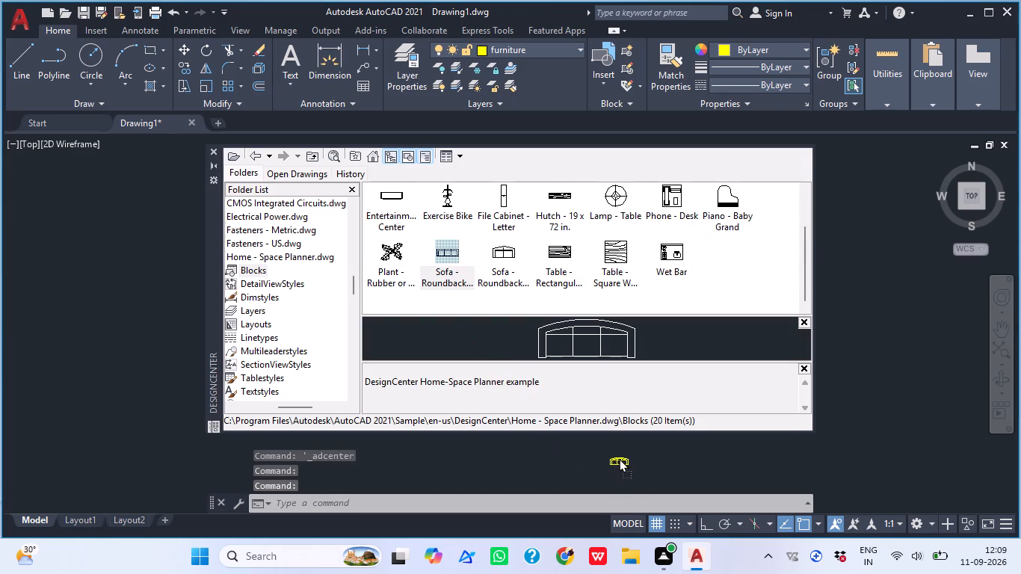
left_click_drag(619, 458, 614, 453)
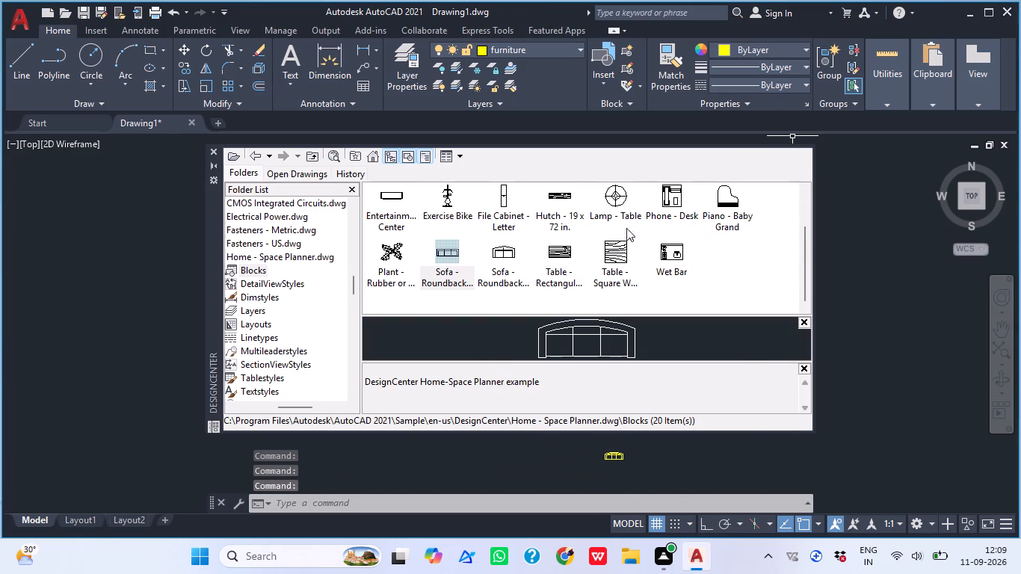
left_click(215, 147)
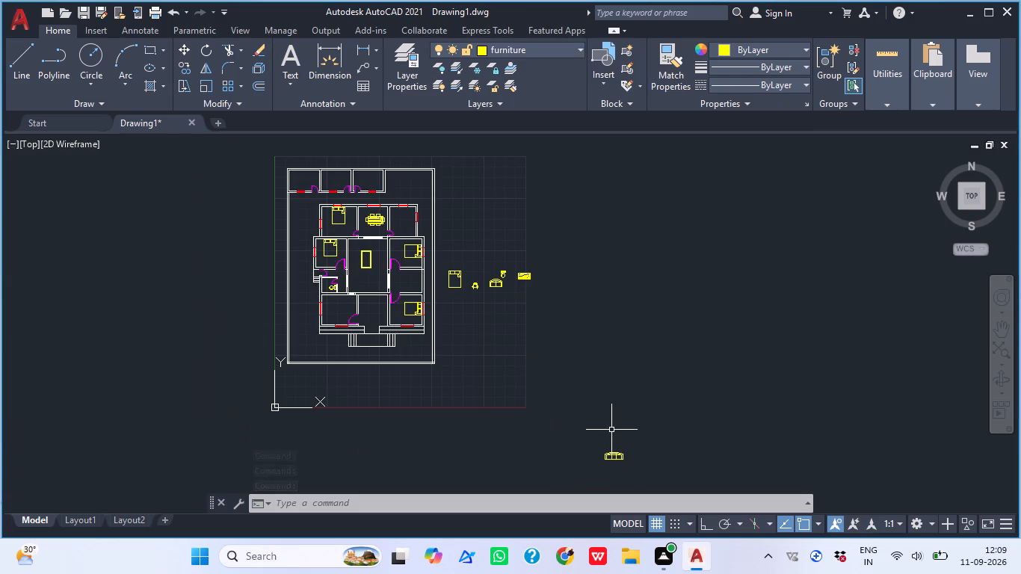
Copy the new three-seat sofa into the central room, just north of the double-bordered rectangular table.
middle_click_drag(631, 451, 620, 383)
left_click(576, 390)
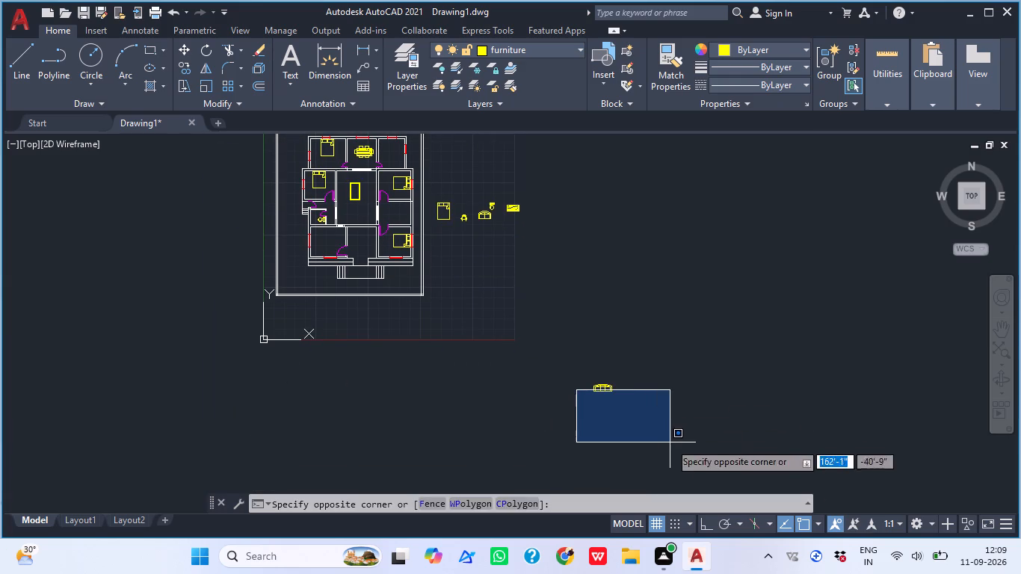
left_click(652, 411)
left_click_drag(562, 357, 576, 370)
left_click(650, 443)
scroll(558, 465, "up", 4)
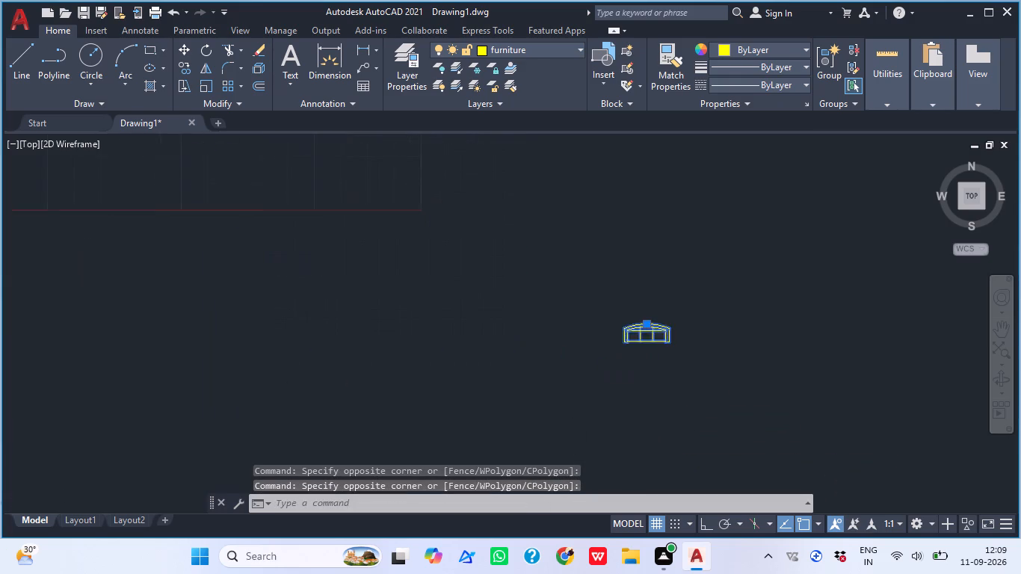
scroll(575, 425, "up", 1)
middle_click_drag(644, 370, 617, 430)
type("CO")
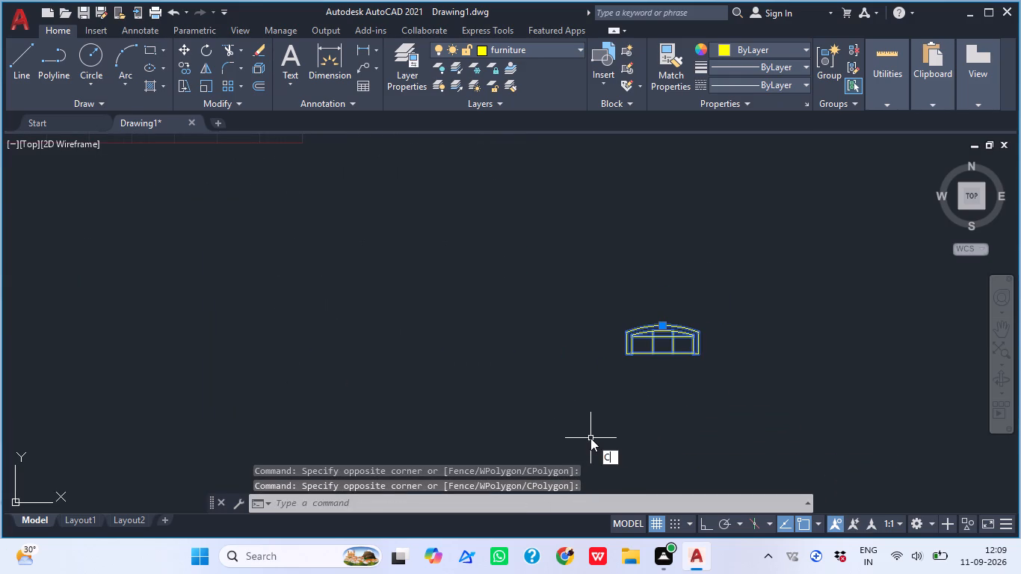
key("space")
left_click(661, 343)
scroll(702, 401, "down", 4)
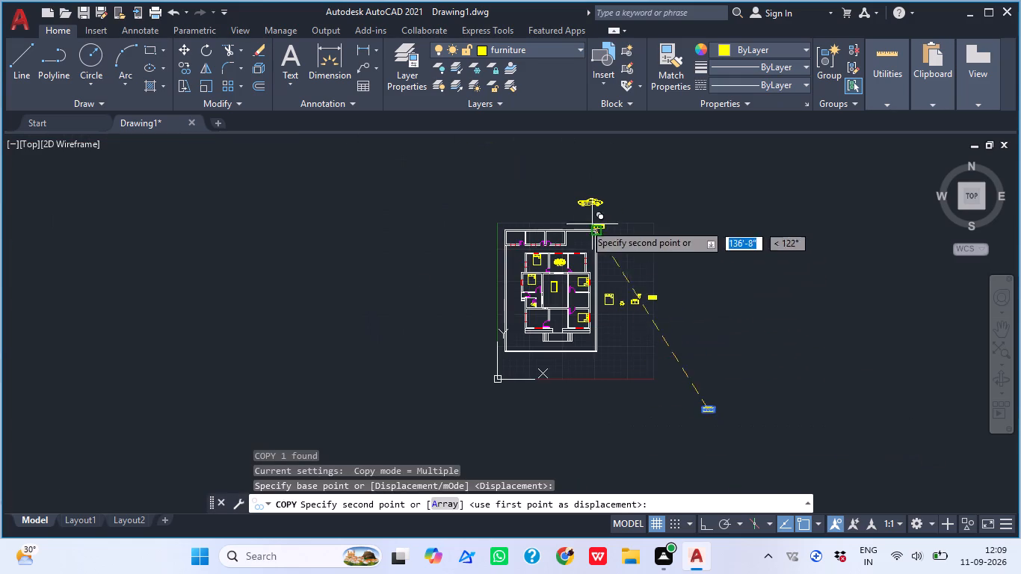
scroll(564, 233, "up", 2)
scroll(527, 352, "up", 2)
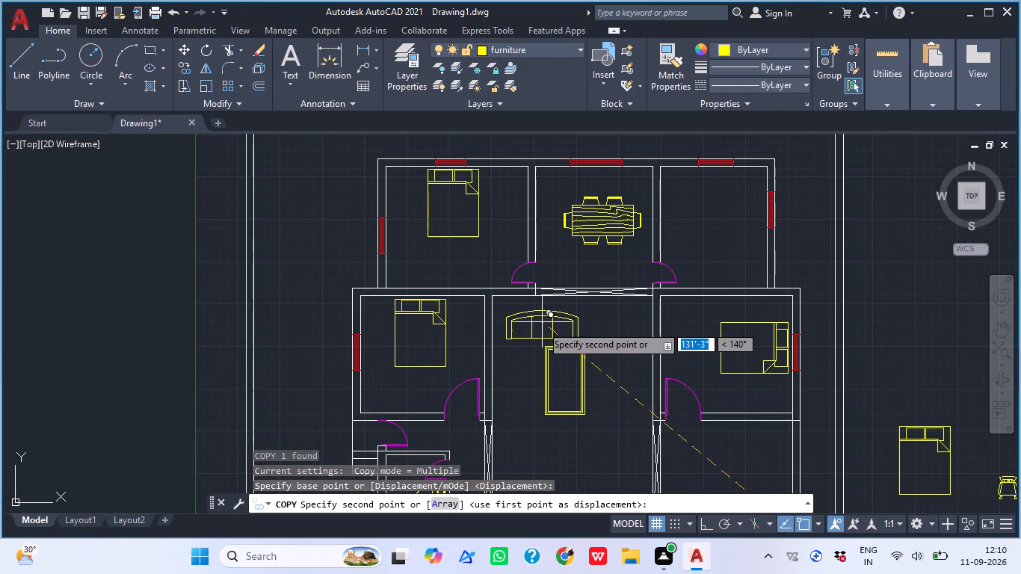
left_click(547, 318)
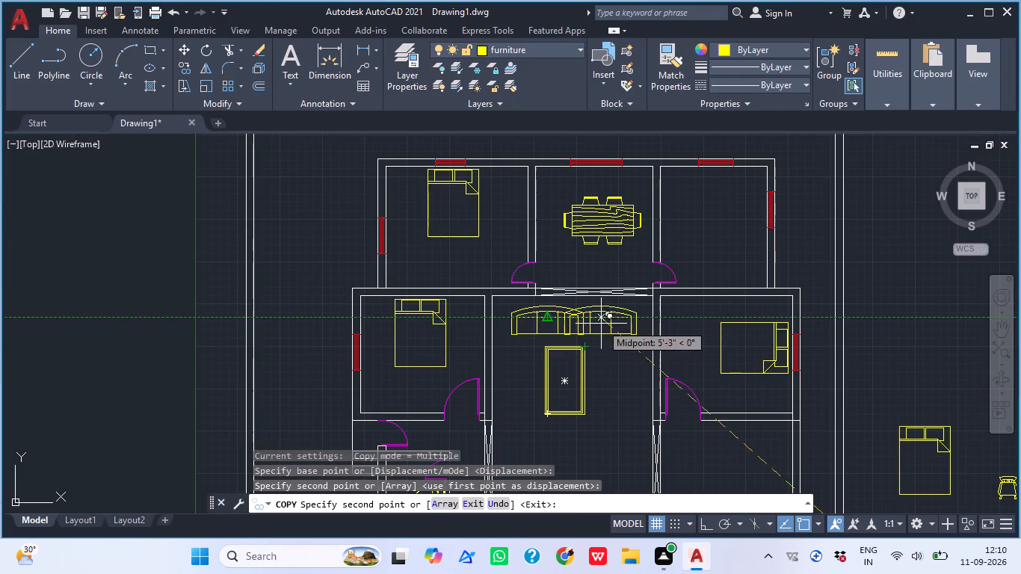
key("Escape")
Rotate the central room's sofa 90° so its curved back faces west.
scroll(634, 327, "up", 1)
left_click(481, 305)
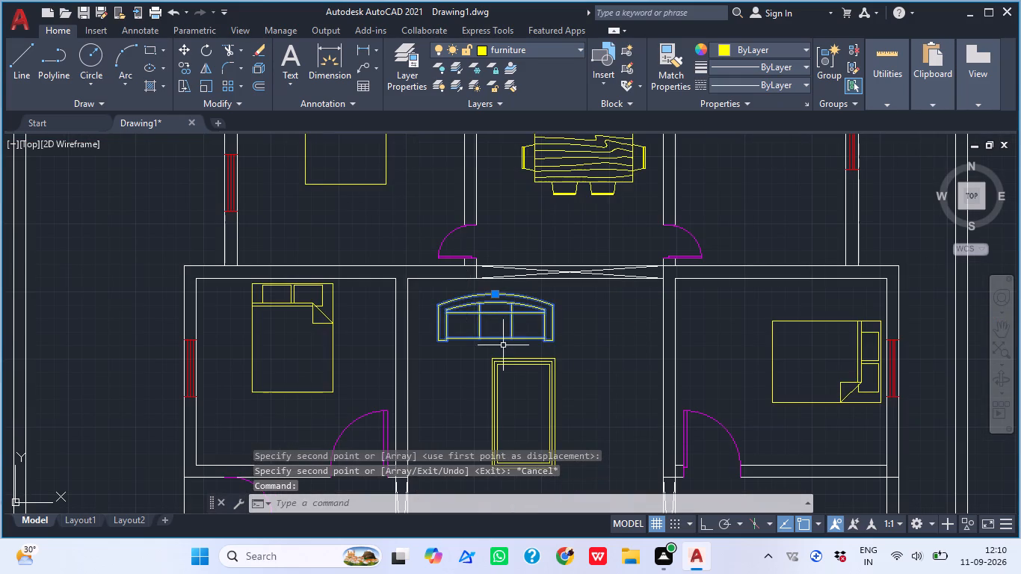
key("r")
type("O")
key("space")
left_click(534, 322)
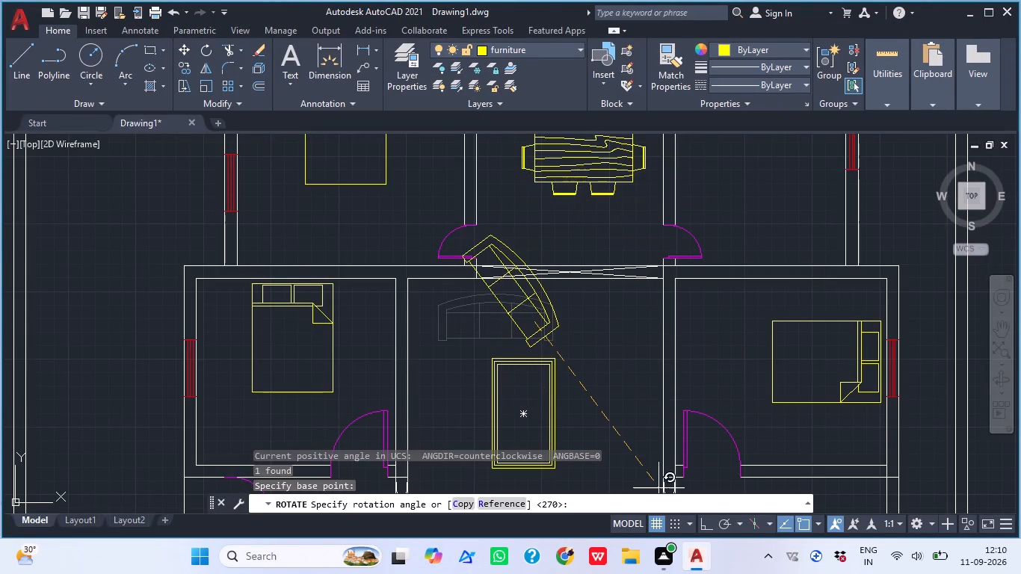
left_click(707, 517)
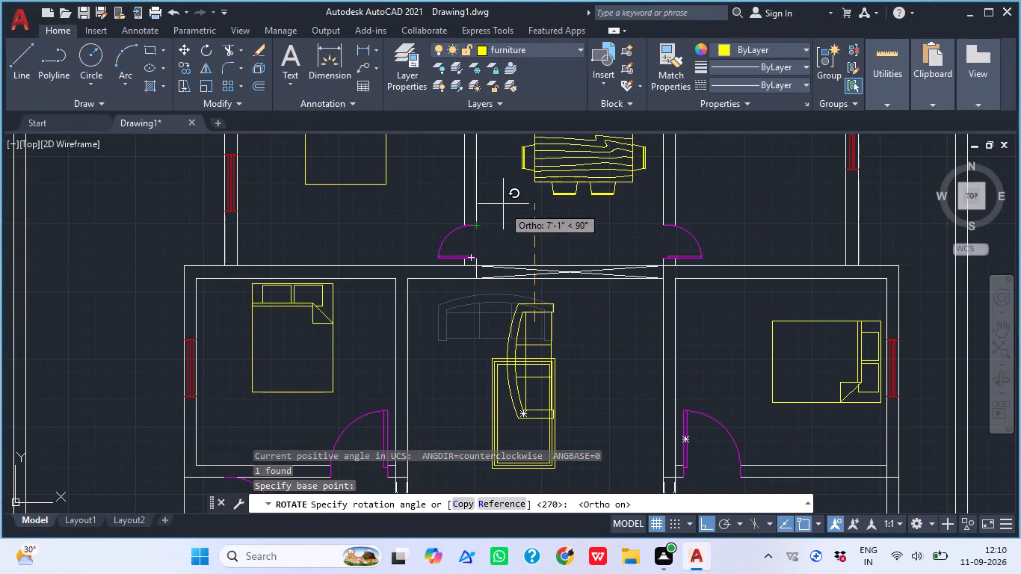
left_click(503, 199)
Move the rotated sofa to the west side of the rectangular table, parallel to it.
left_click(552, 319)
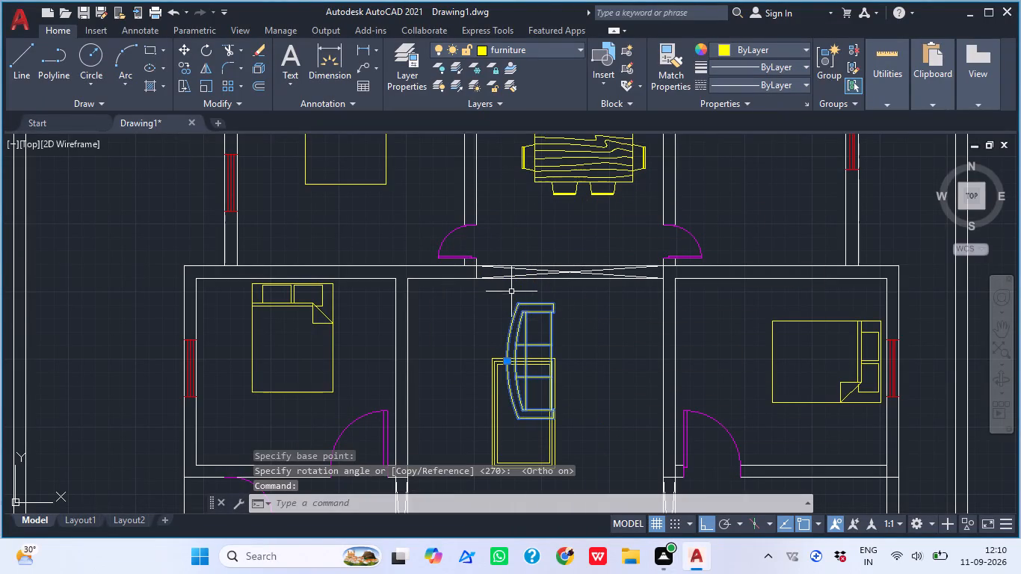
key("m")
key("space")
left_click(544, 311)
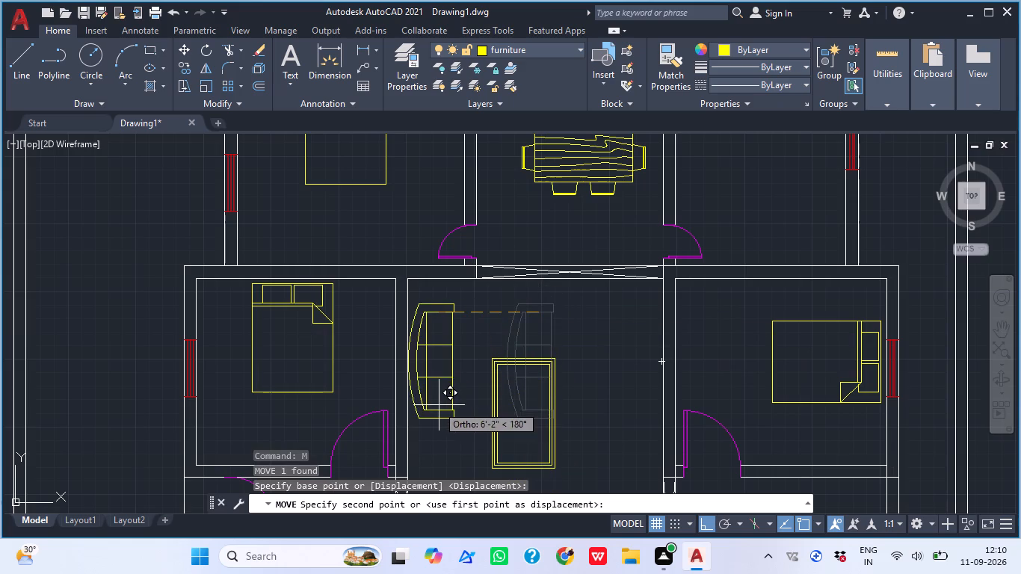
left_click(707, 532)
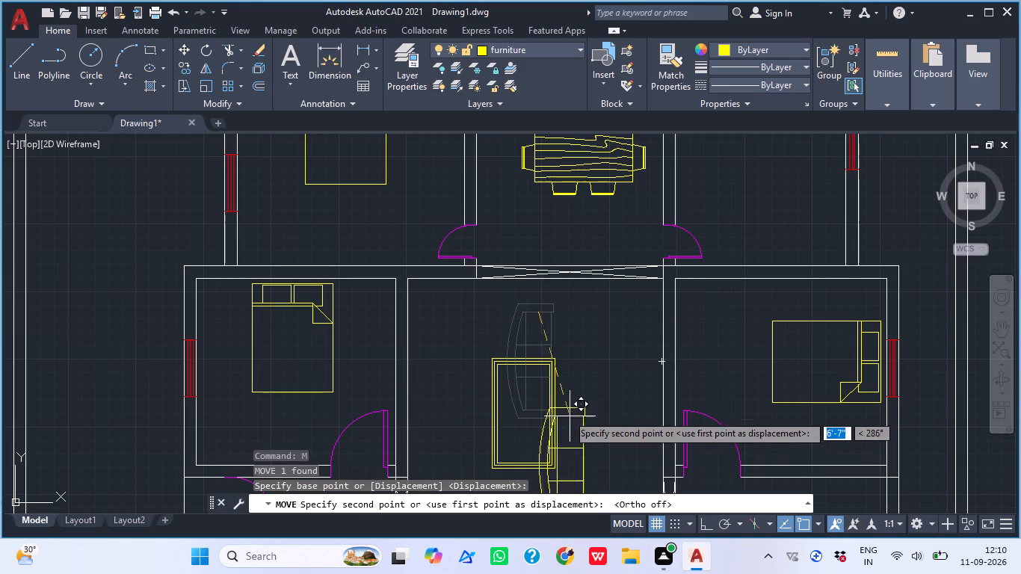
left_click(450, 363)
Draw a circle with a radius of about 1'-2" just north of the central room's sofa as a side table.
middle_click_drag(556, 348, 534, 285)
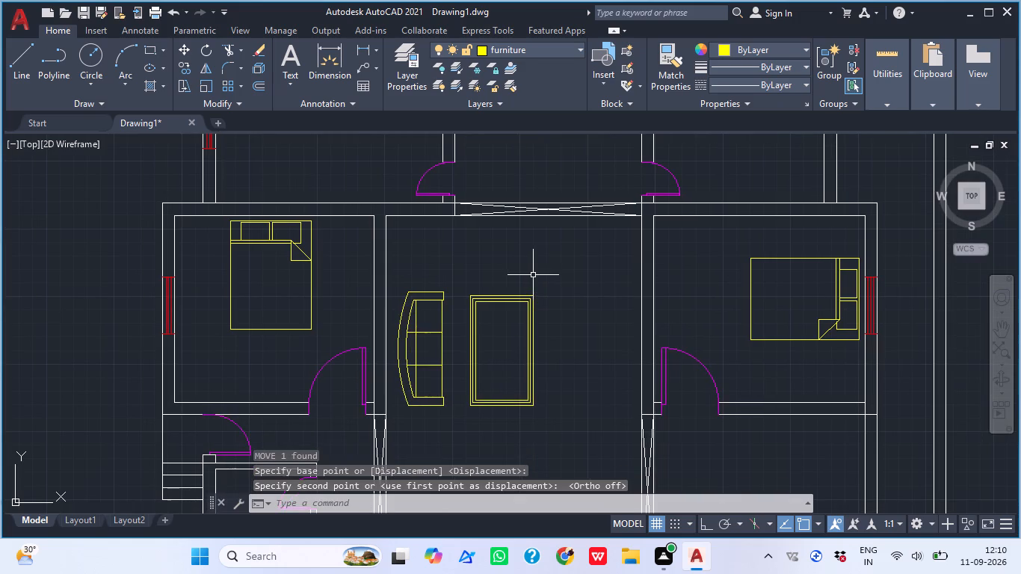
key("Escape")
type("C")
key("space")
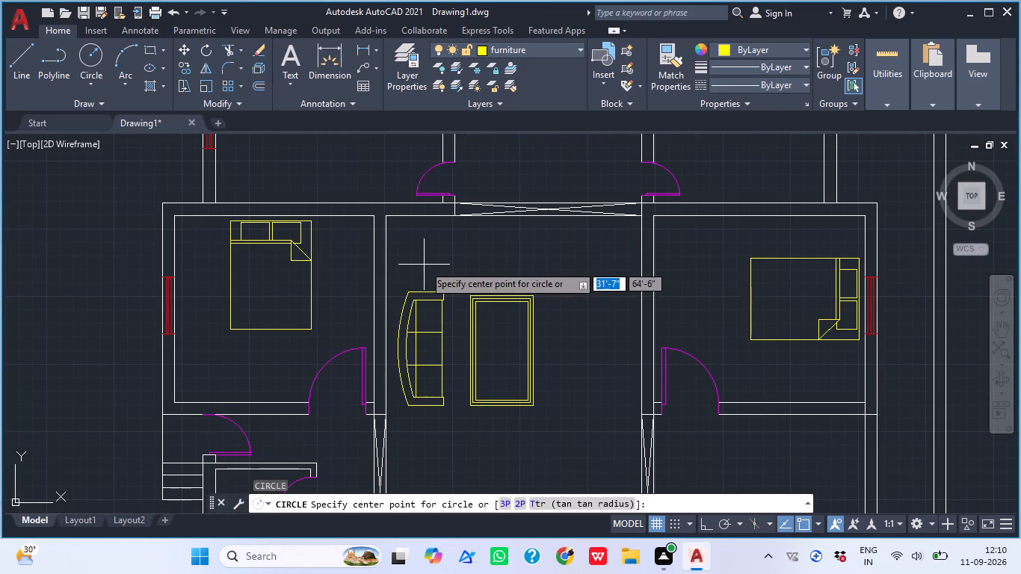
left_click(424, 265)
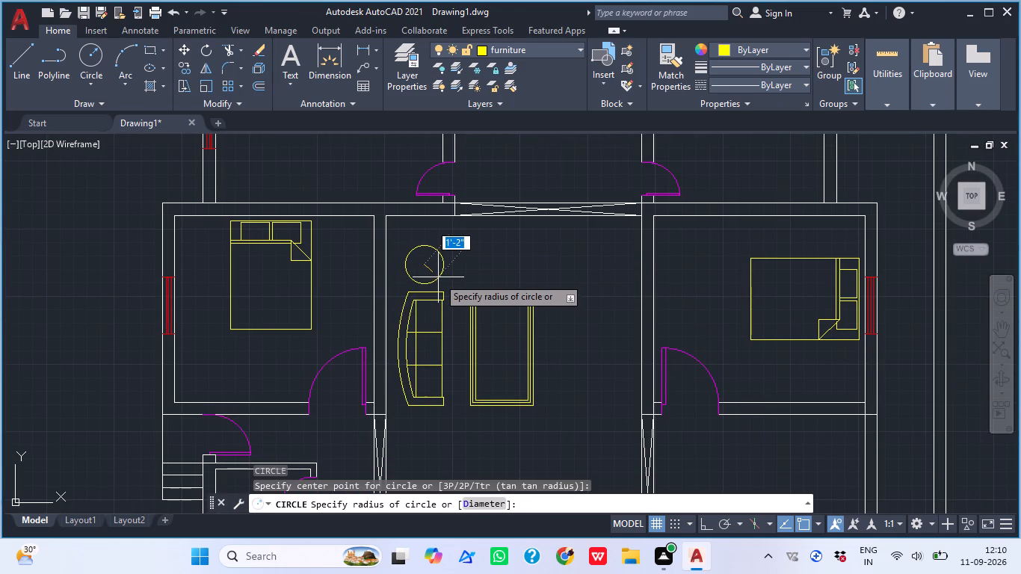
left_click(438, 277)
Copy the round side table to just south of the central room's sofa.
left_click(409, 249)
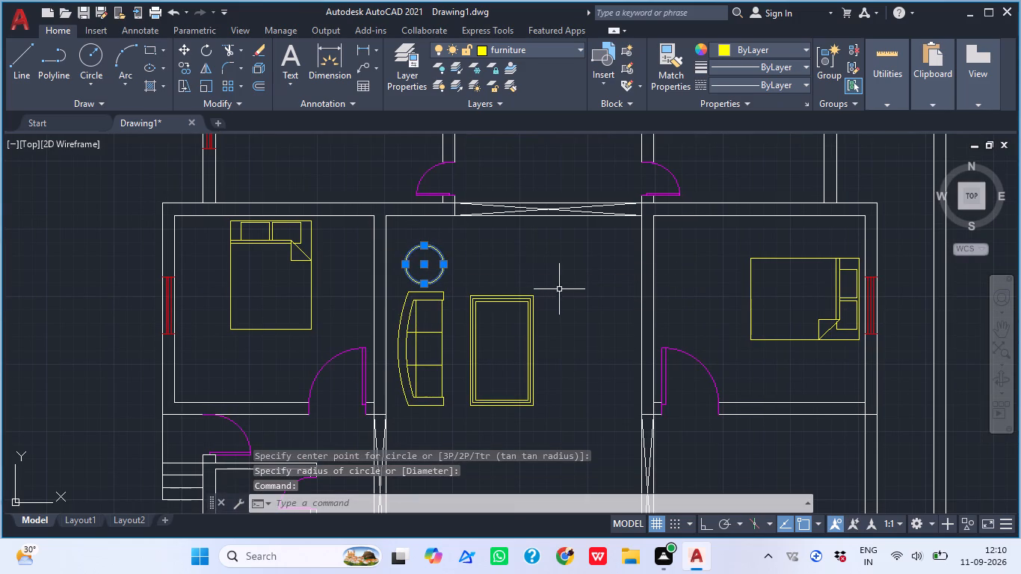
key("c")
key("o")
key("space")
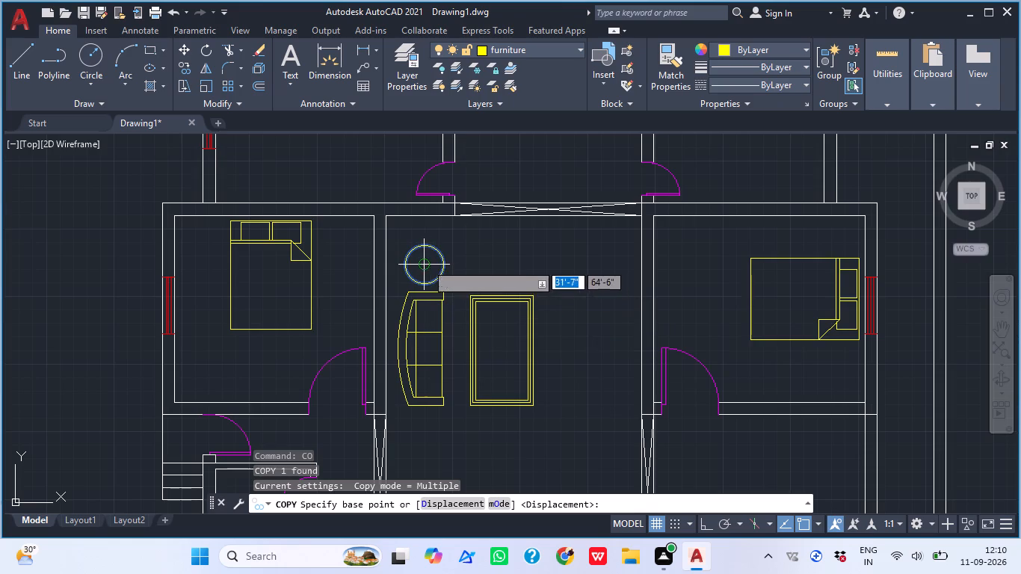
left_click(425, 261)
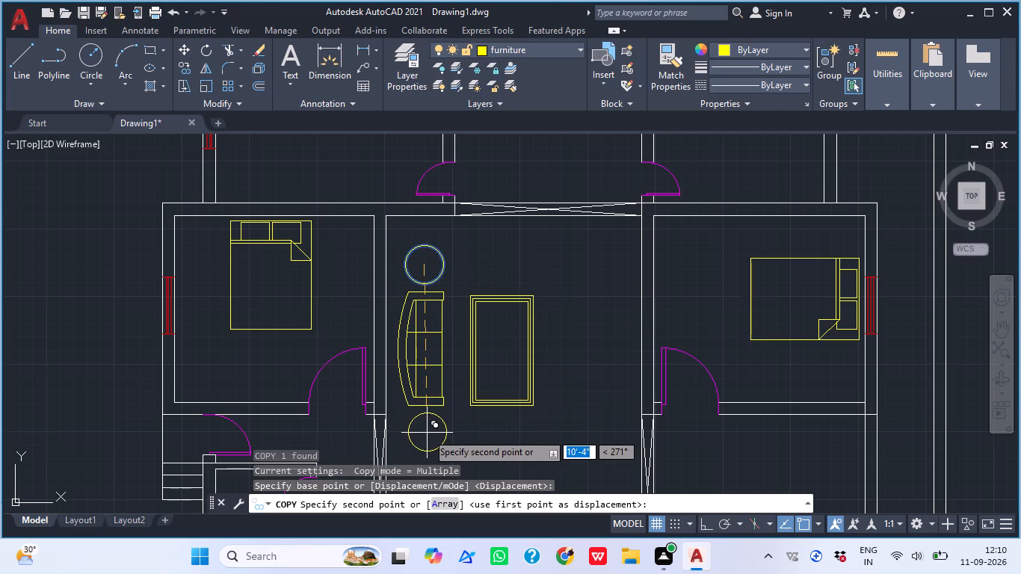
double_click(427, 433)
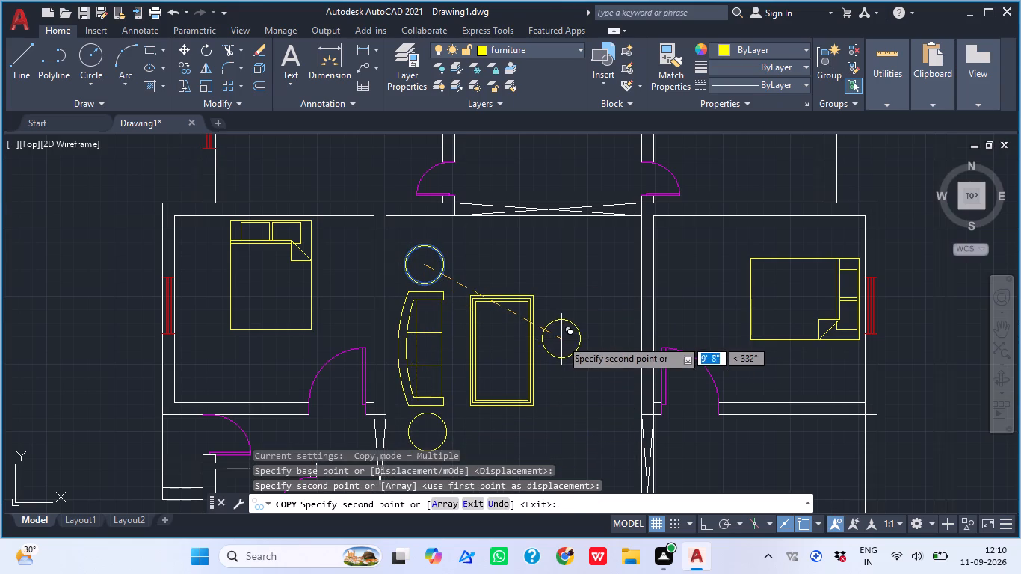
middle_click_drag(557, 342, 508, 310)
key("Escape")
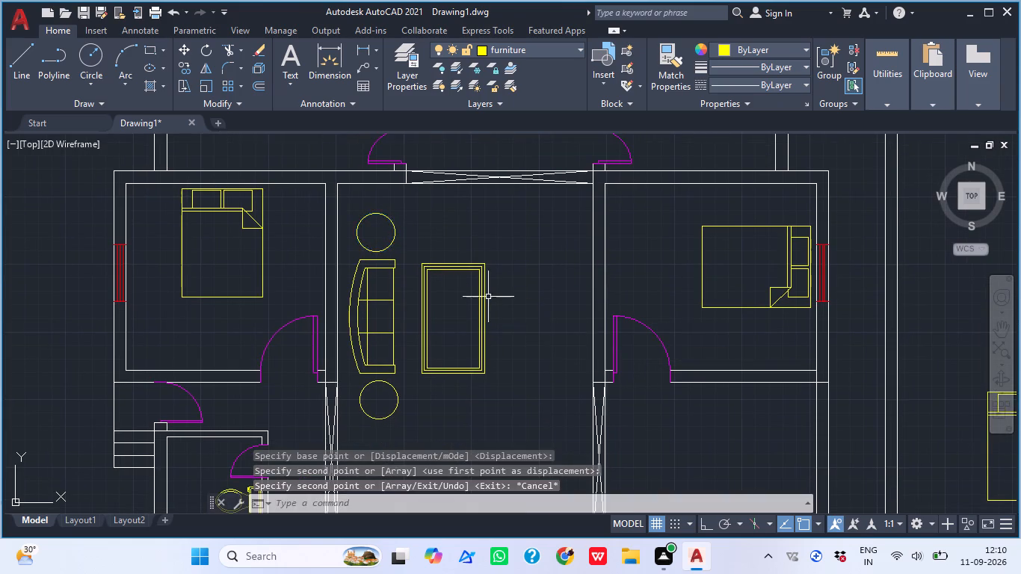
Copy the chair from outside the plan into the central room twice, side by side north of the rectangular table.
scroll(462, 262, "down", 2)
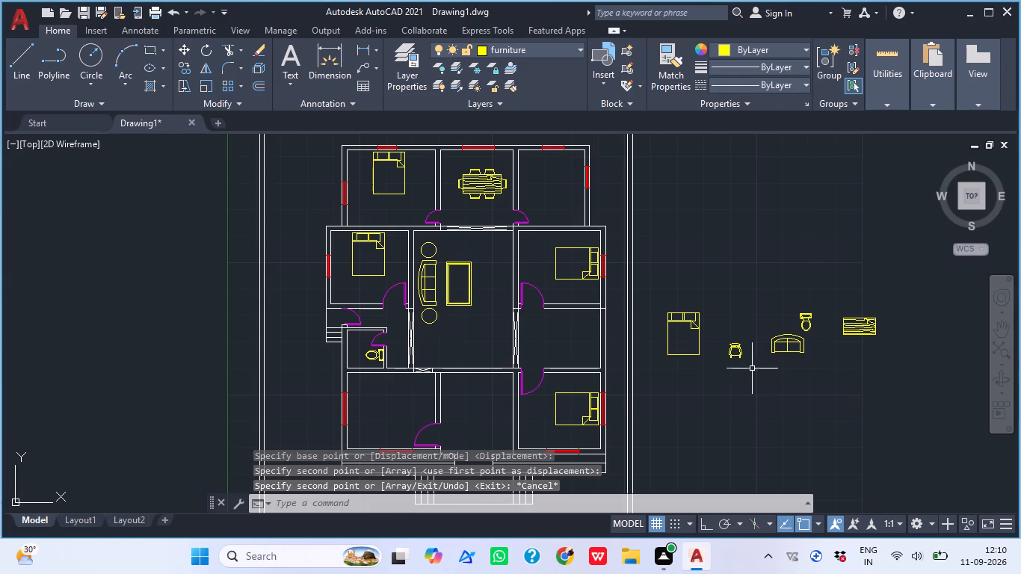
left_click(751, 364)
left_click(708, 318)
type("CO")
key("space")
left_click(734, 351)
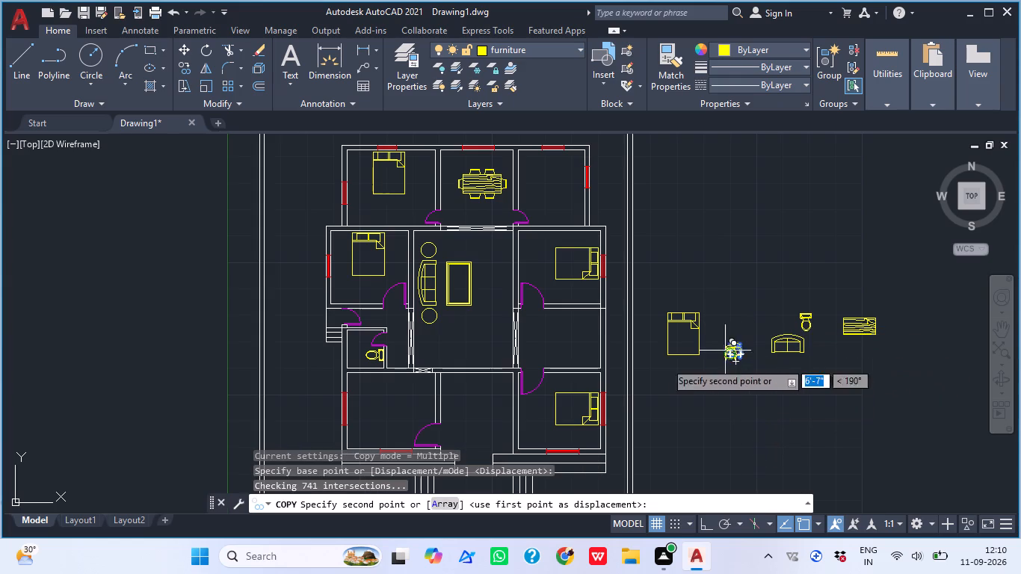
scroll(452, 251, "up", 2)
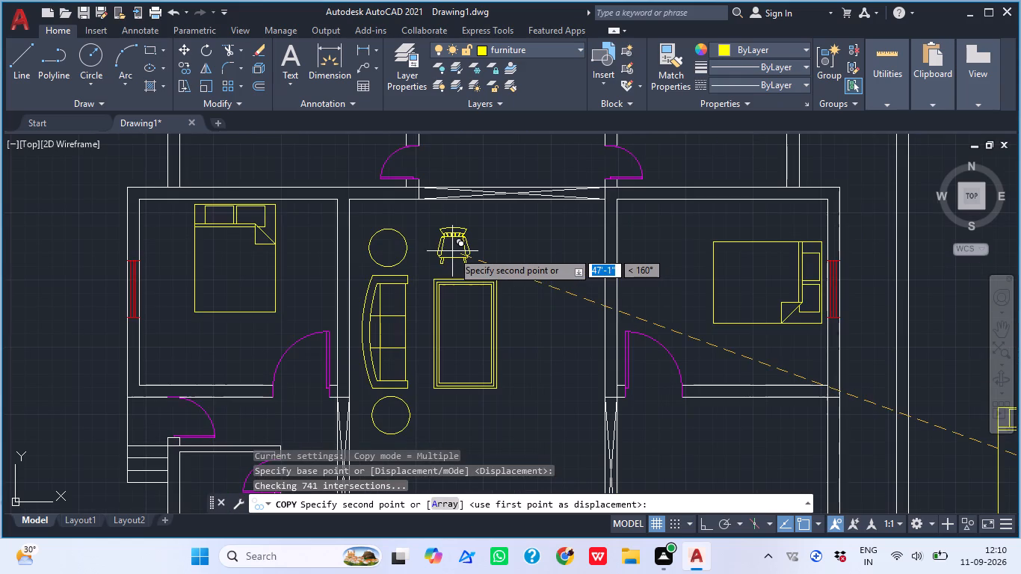
left_click(452, 251)
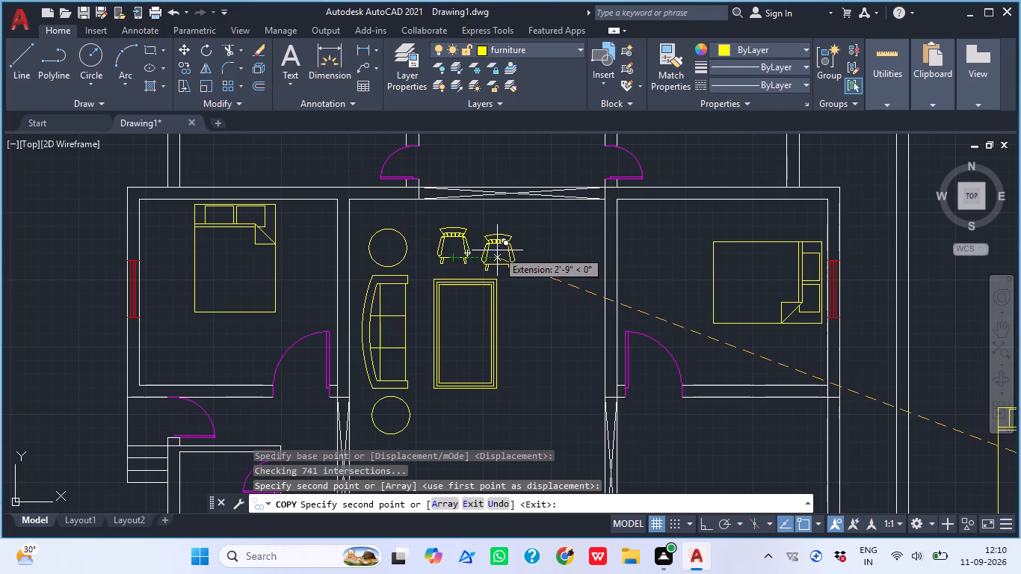
scroll(489, 253, "up", 3)
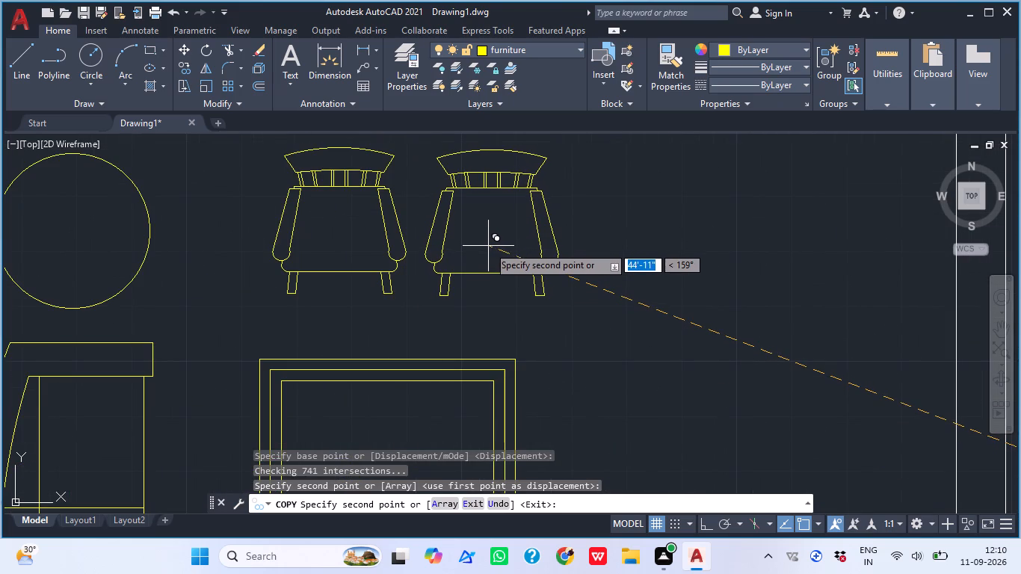
left_click(488, 246)
scroll(516, 208, "down", 1)
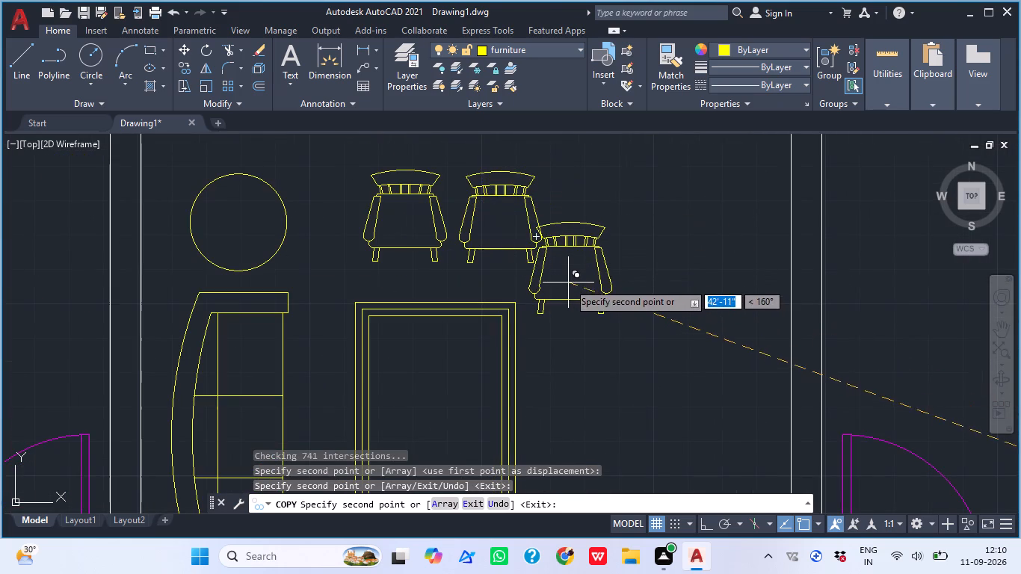
key("Escape")
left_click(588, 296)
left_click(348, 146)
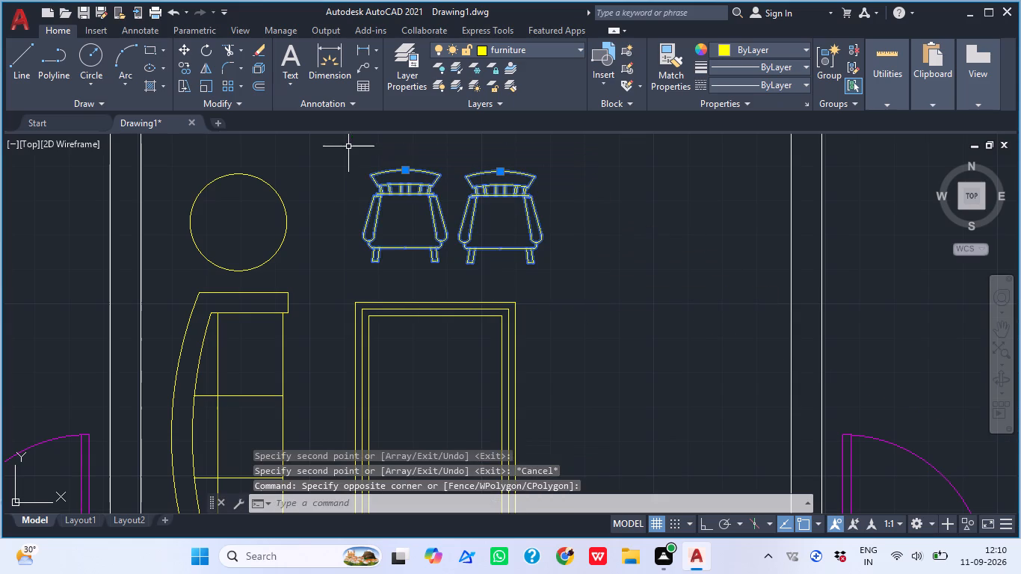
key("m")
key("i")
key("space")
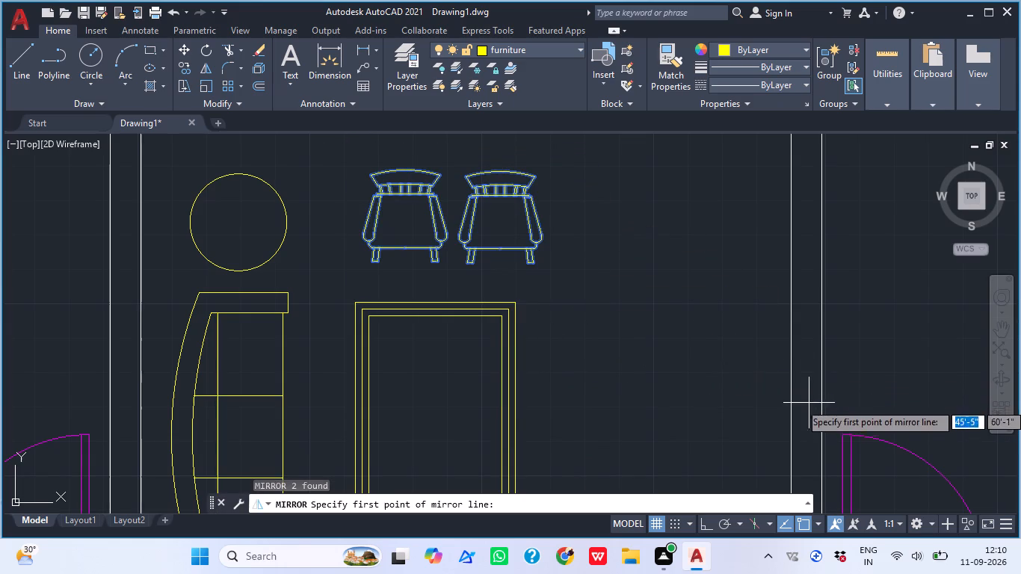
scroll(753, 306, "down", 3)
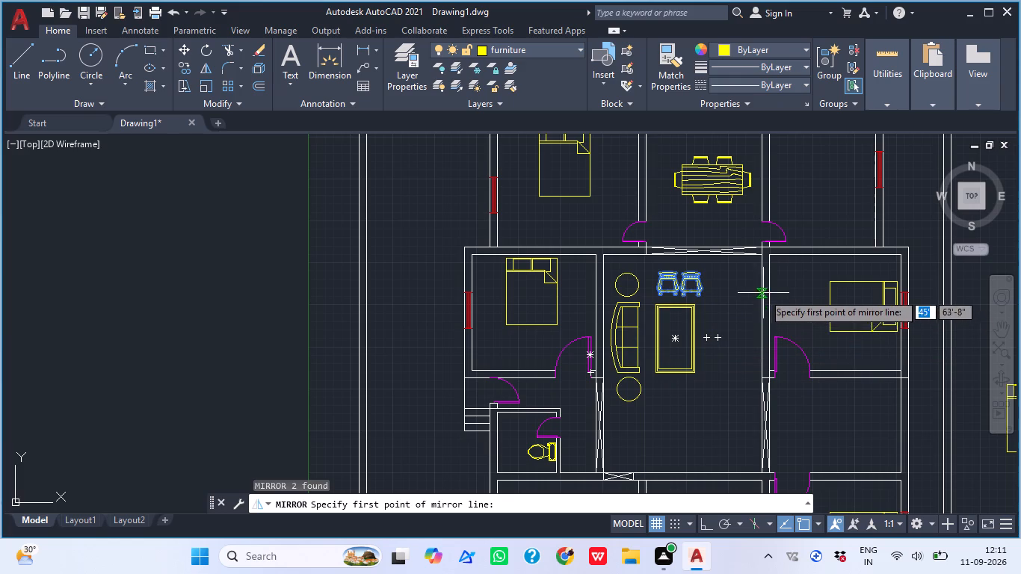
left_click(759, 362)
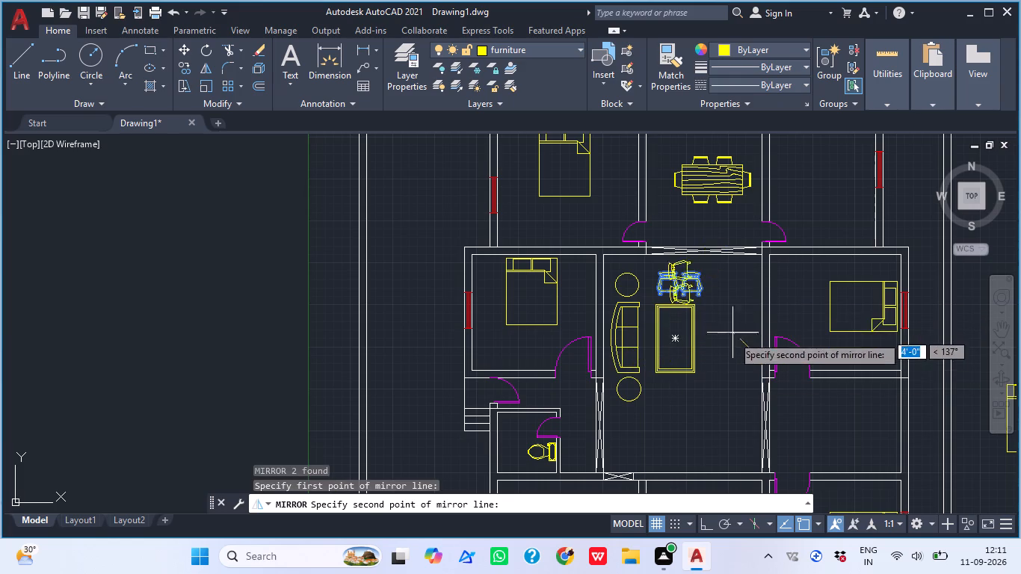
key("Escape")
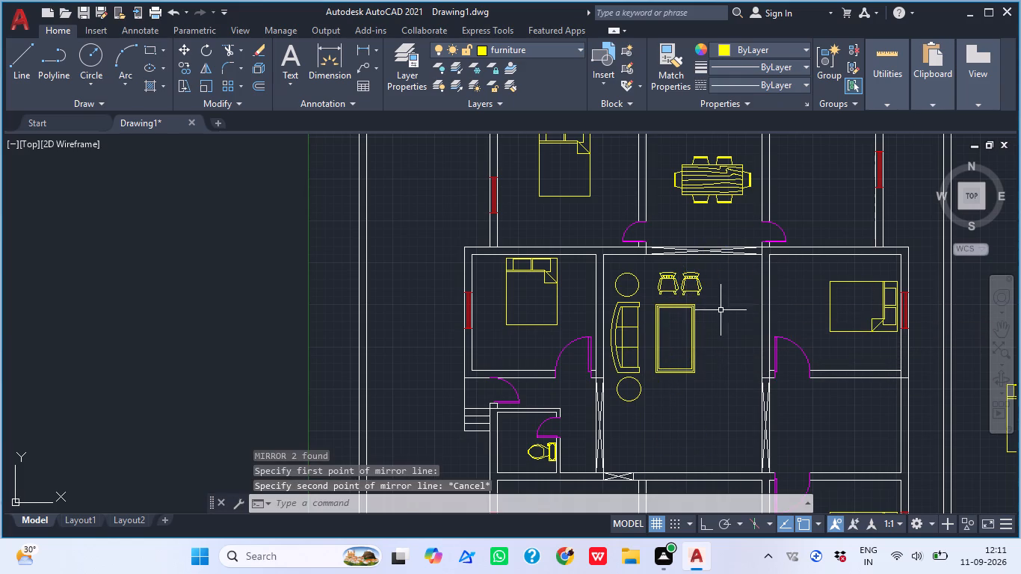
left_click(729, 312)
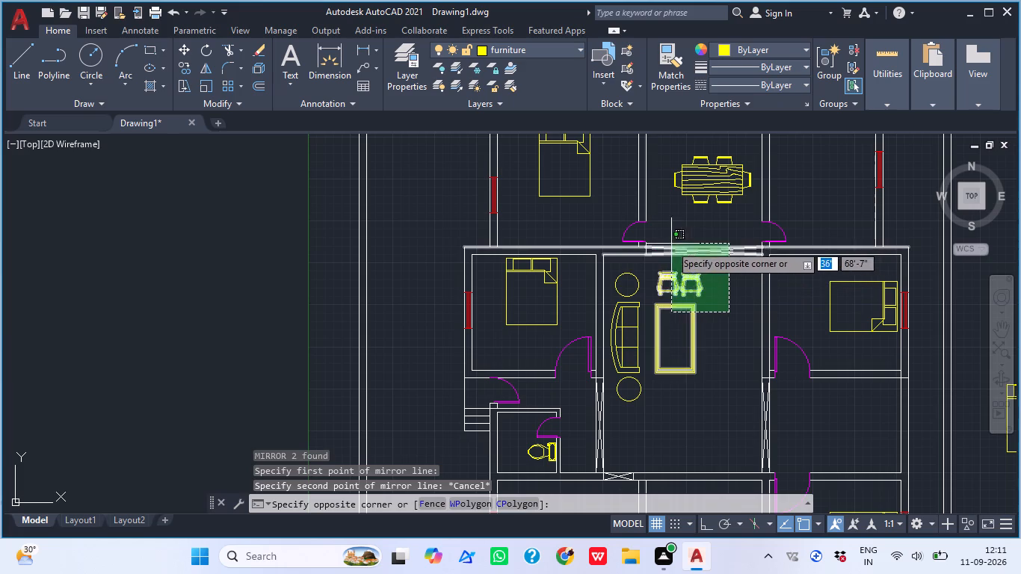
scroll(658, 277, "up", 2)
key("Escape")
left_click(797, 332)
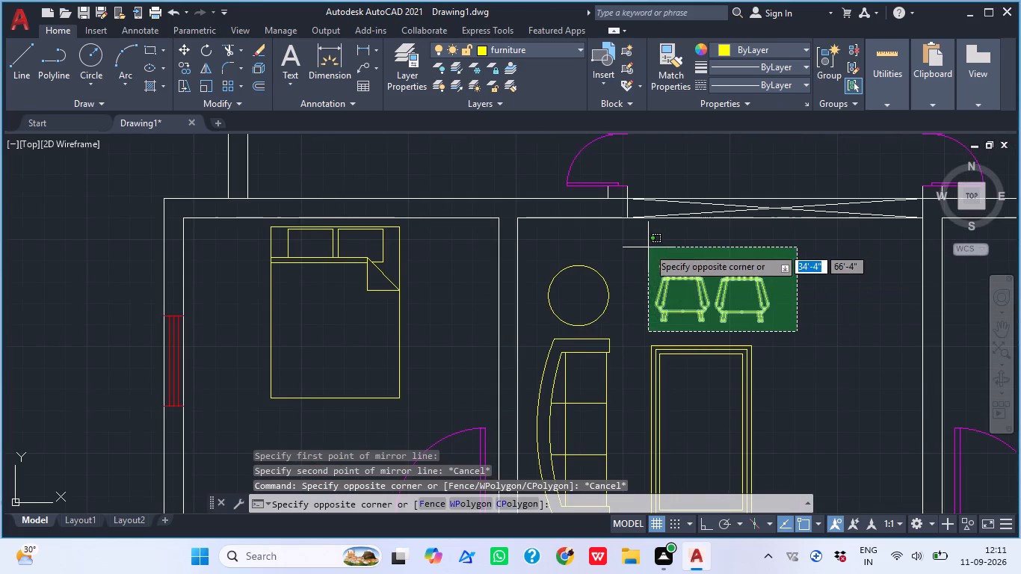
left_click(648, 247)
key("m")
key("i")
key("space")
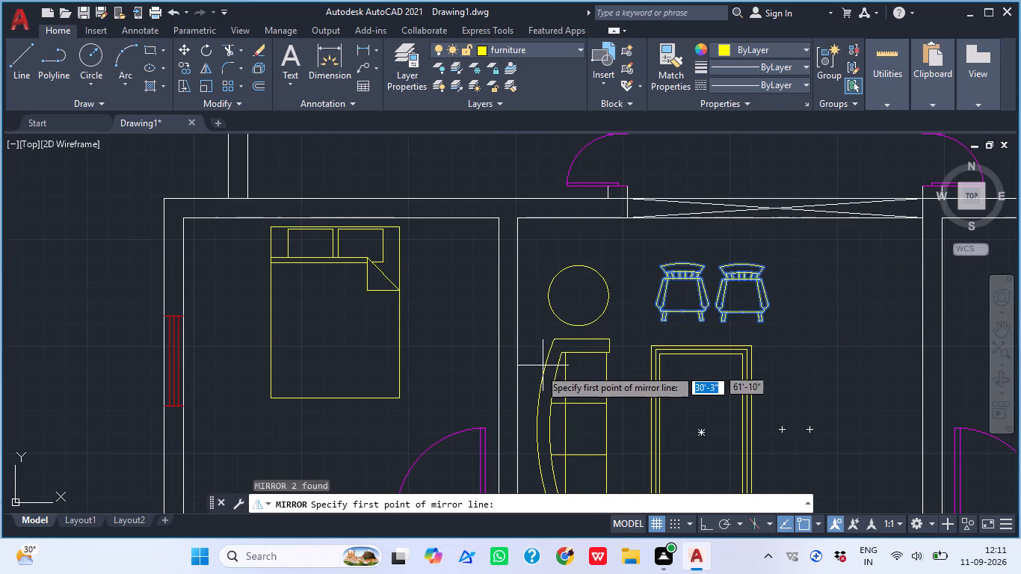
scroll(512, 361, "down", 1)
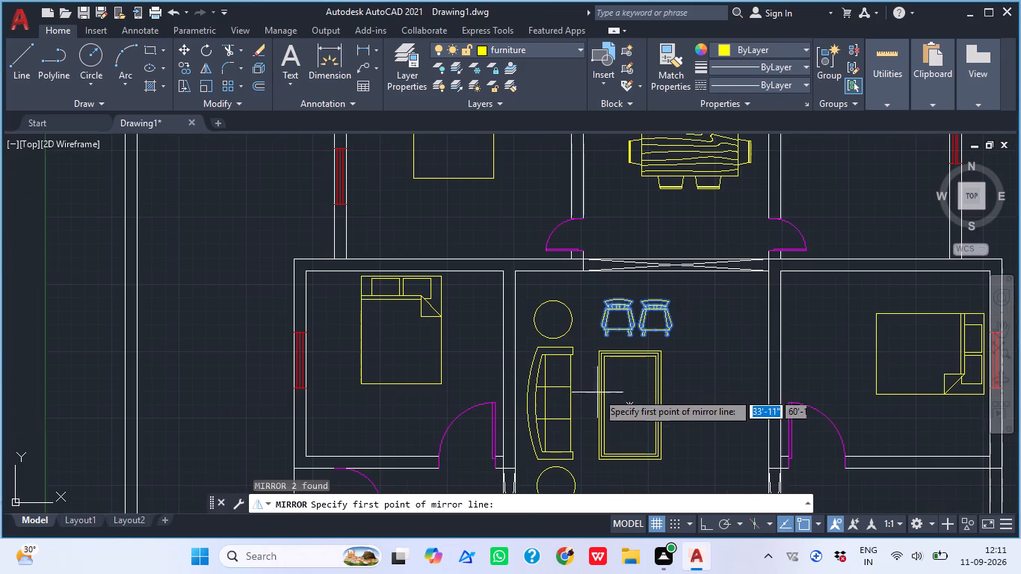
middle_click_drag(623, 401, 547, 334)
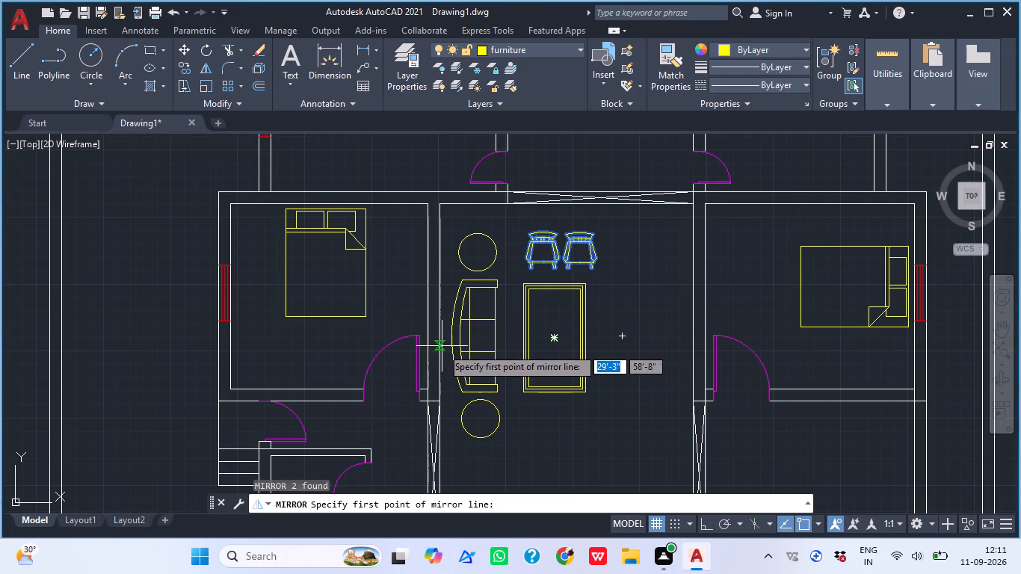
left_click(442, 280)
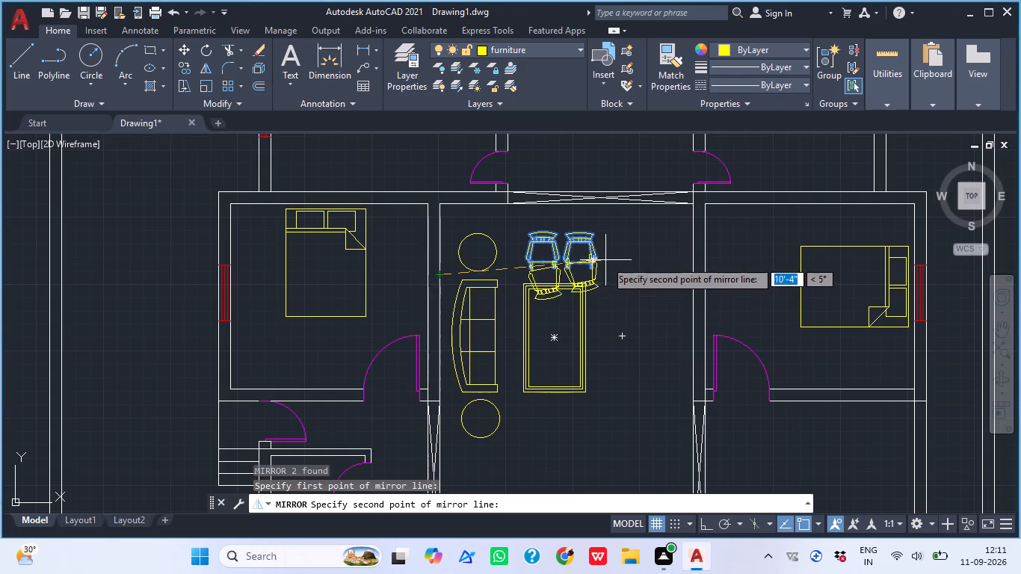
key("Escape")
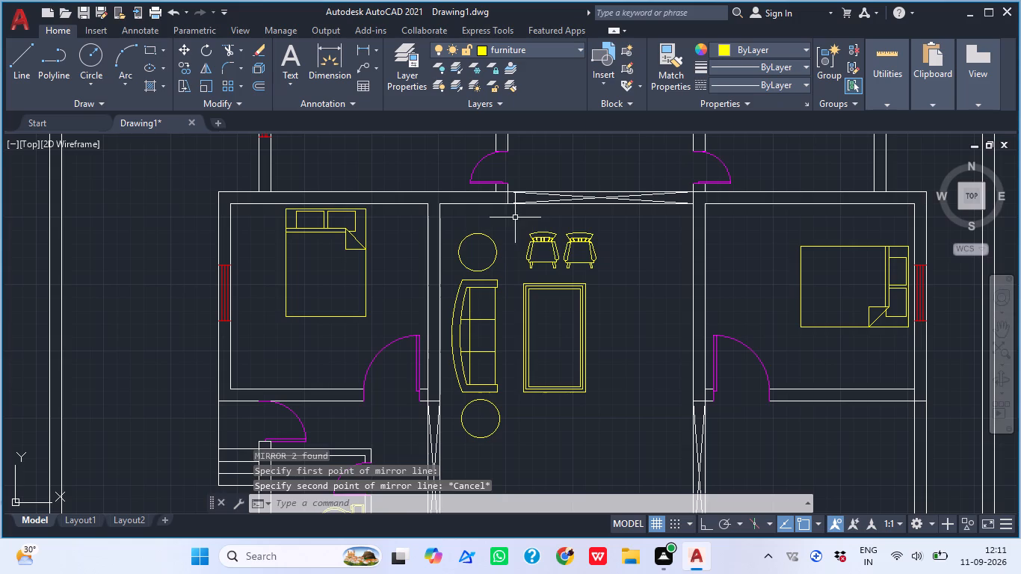
Copy the two chairs from north of the rectangular table to just south of it, about 10'-10" away.
left_click(514, 220)
left_click(608, 271)
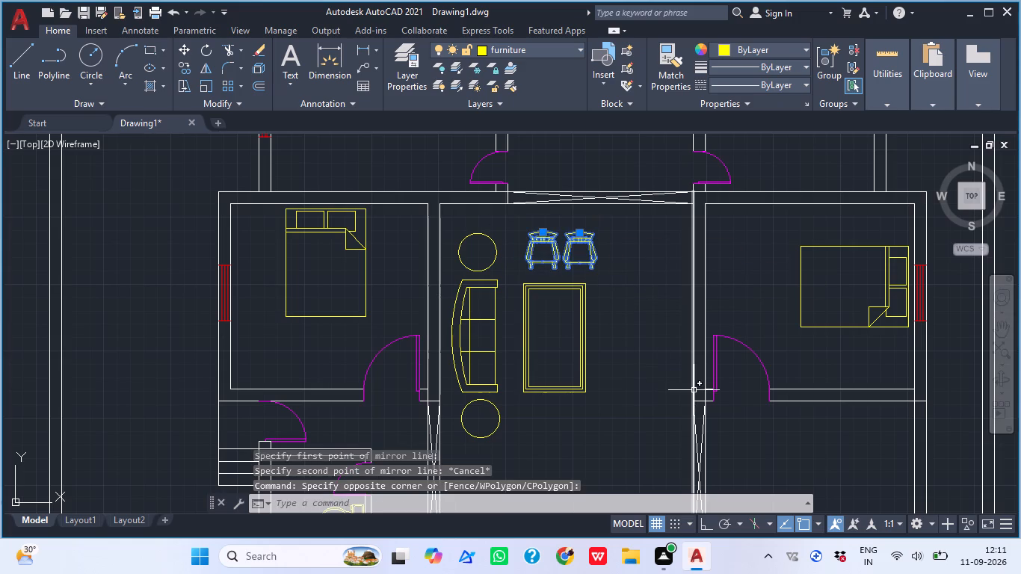
type("CO")
key("space")
left_click(590, 268)
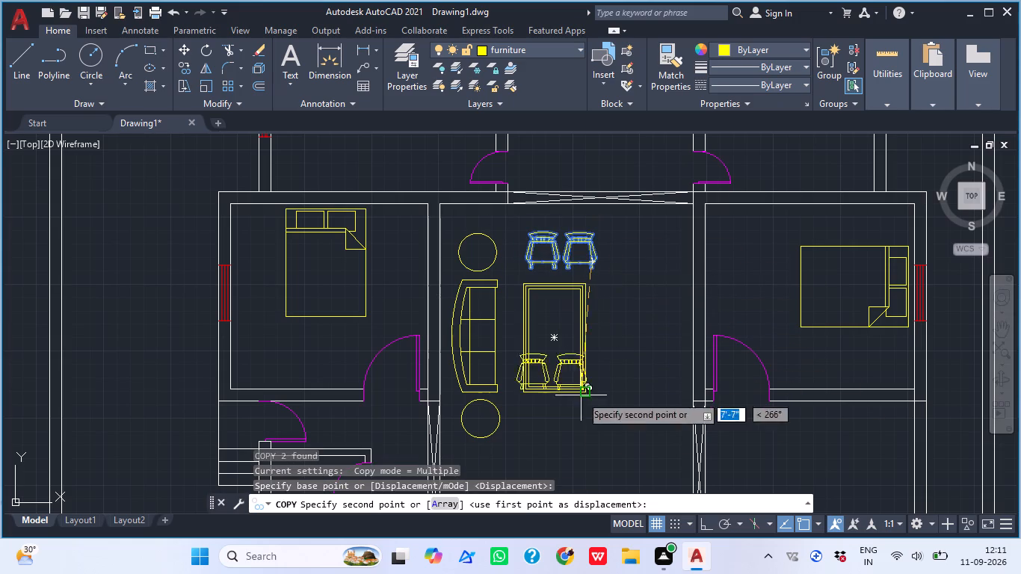
left_click(586, 444)
key("Escape")
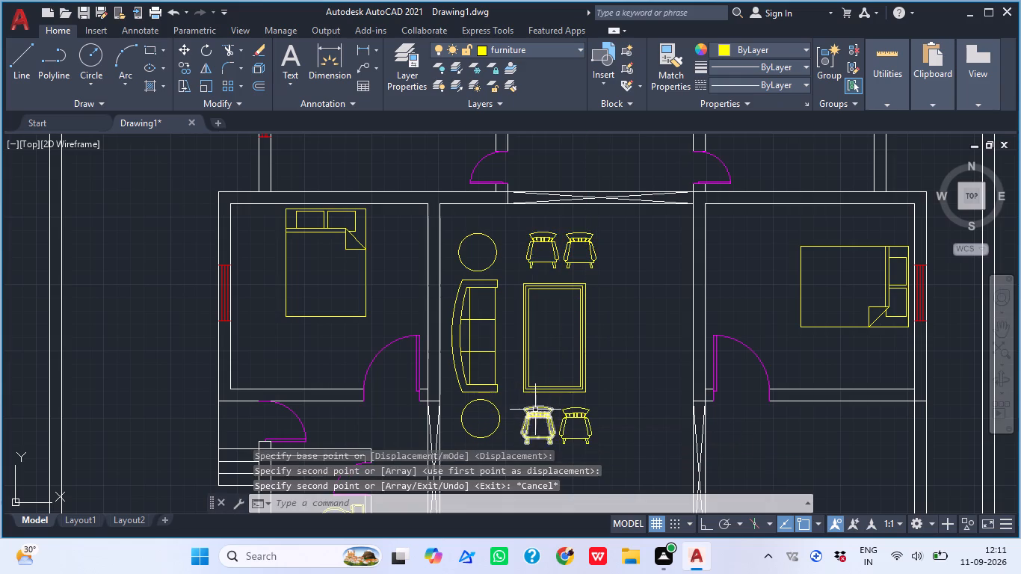
Rotate the two chairs south of the rectangular table by 180° with Ortho on, so they face north.
middle_click_drag(582, 467, 574, 408)
scroll(602, 423, "up", 2)
middle_click_drag(540, 420, 572, 227)
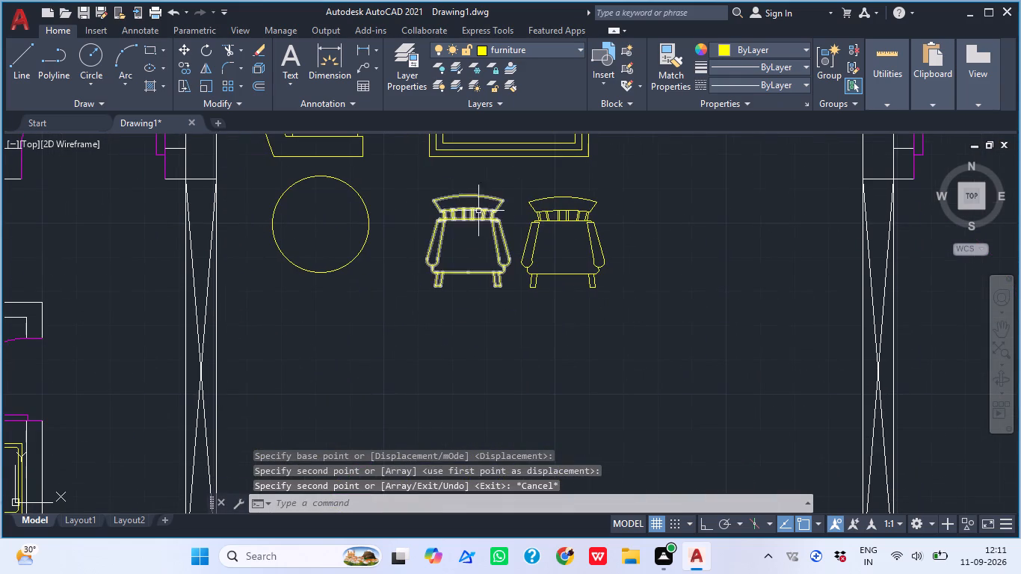
left_click(412, 167)
left_click(624, 321)
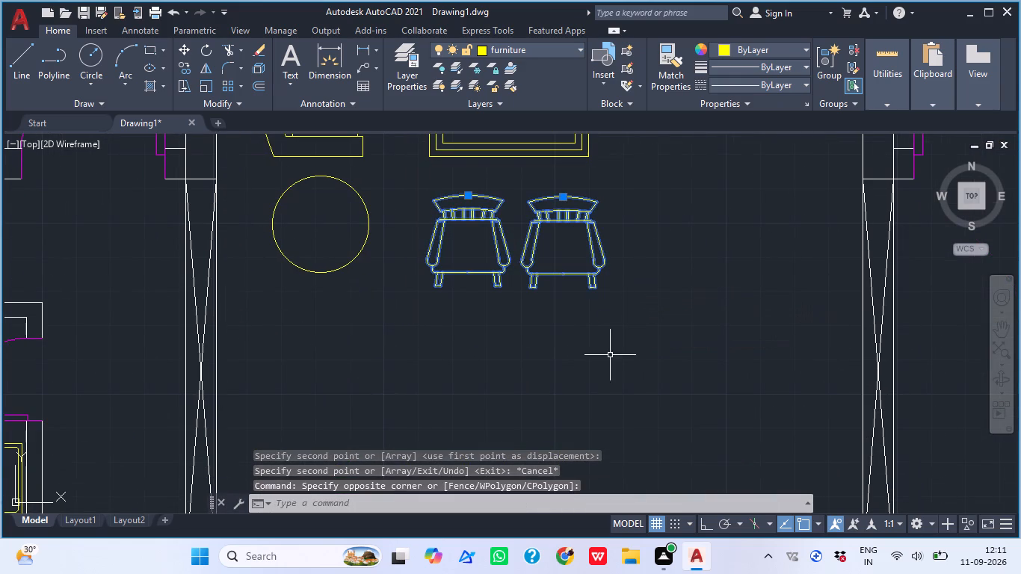
key("t")
key("BackSpace")
key("r")
key("o")
key("space")
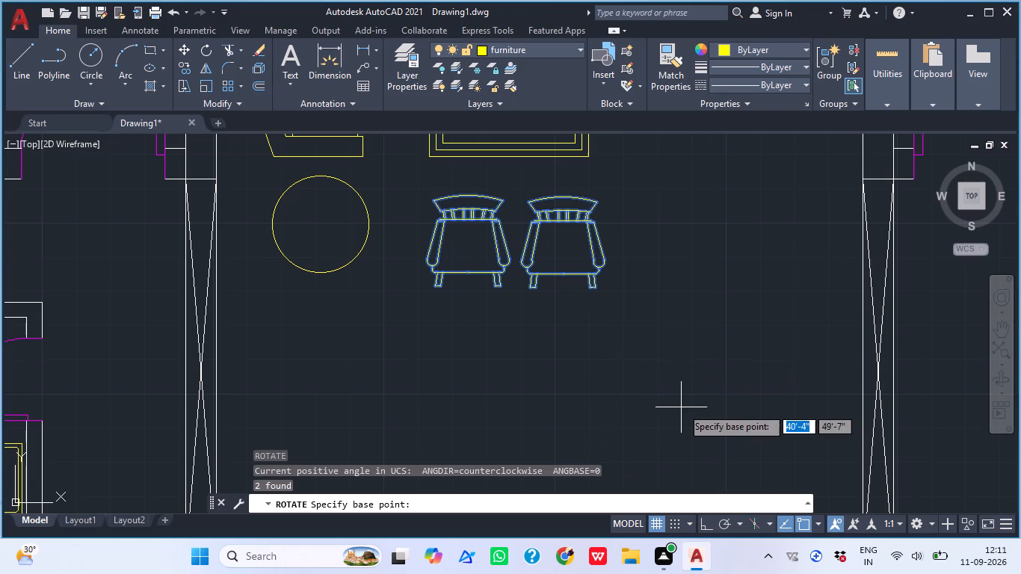
left_click(606, 293)
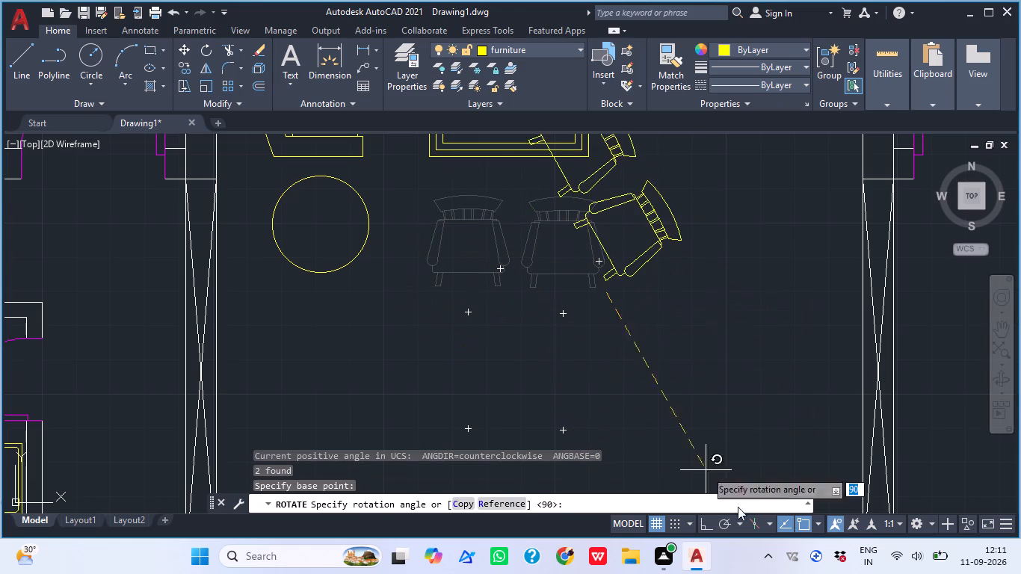
left_click(699, 522)
left_click(432, 380)
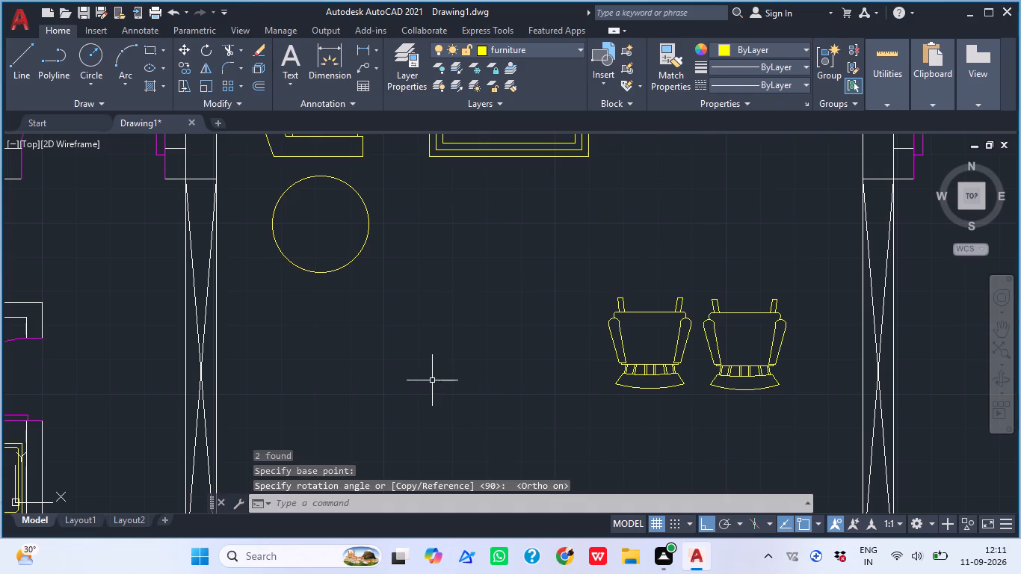
Move the two rotated chairs, with Ortho off, to just south of the rectangular table, beside the southern round side table.
left_click(546, 324)
left_click(852, 434)
left_click_drag(820, 389, 809, 382)
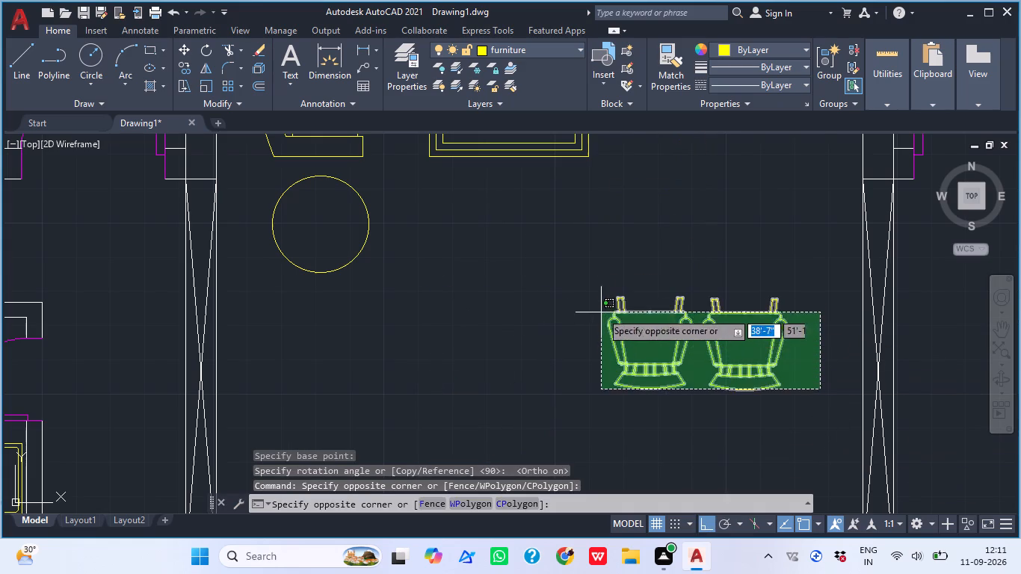
left_click(597, 288)
type("M")
key("space")
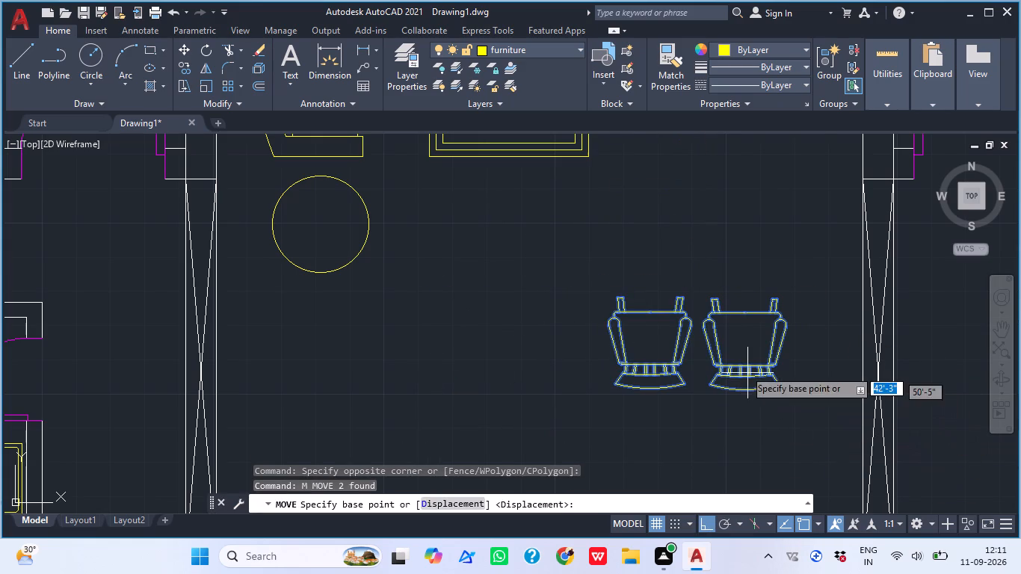
left_click(709, 334)
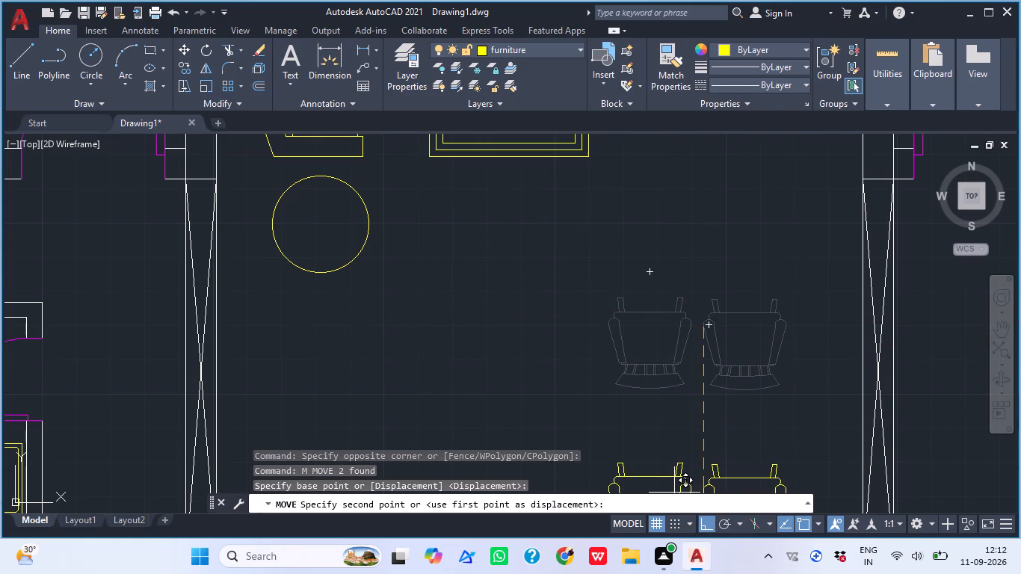
left_click(703, 525)
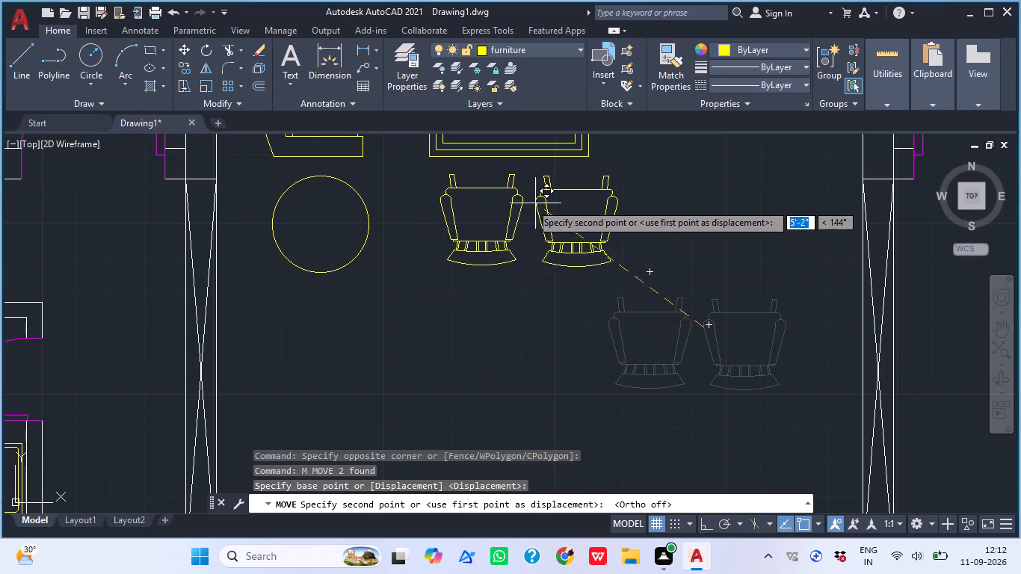
left_click(516, 221)
Examine the seating arrangement around the central room's rectangular table.
scroll(588, 305, "down", 2)
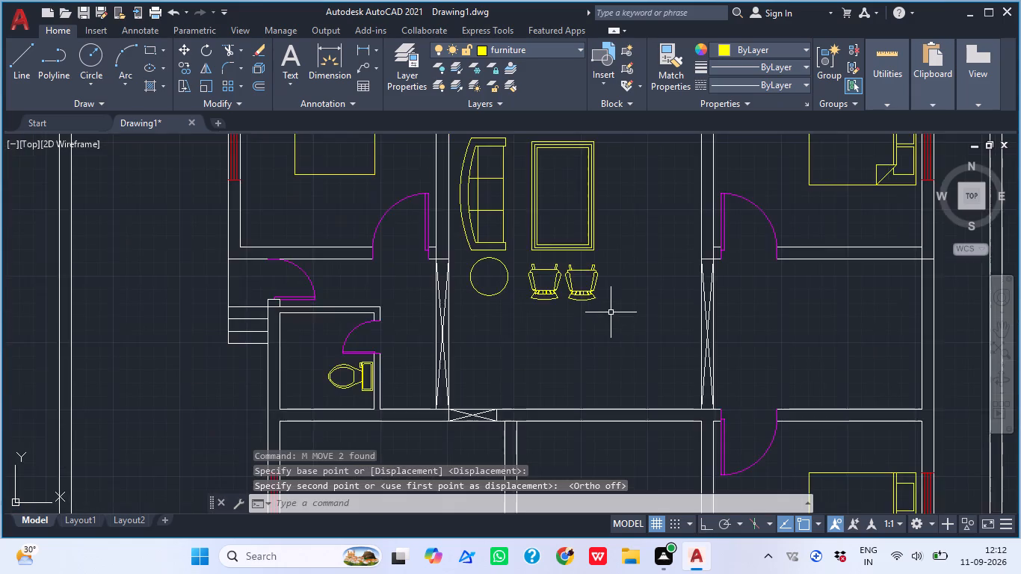
middle_click_drag(608, 315, 547, 382)
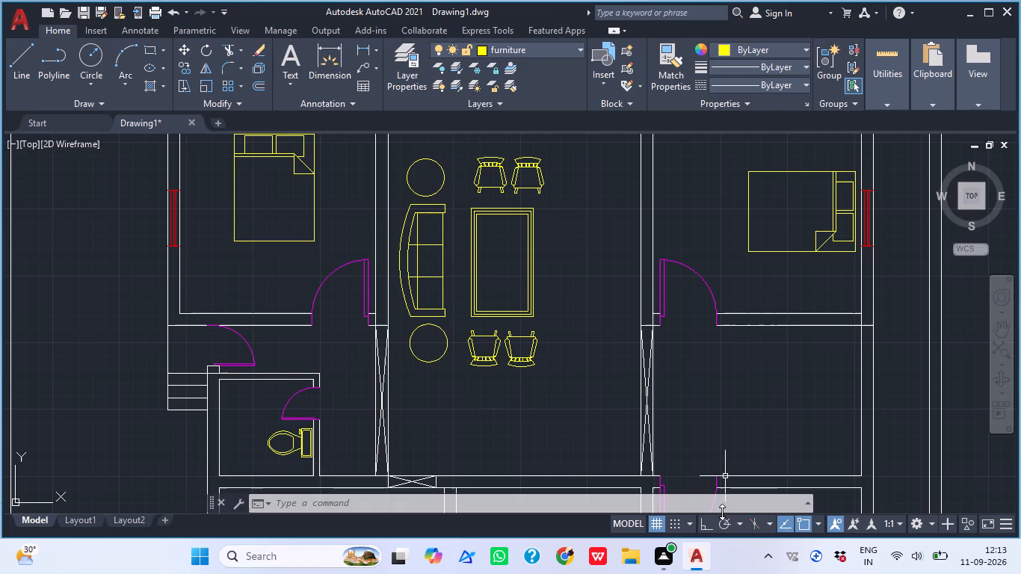
scroll(756, 299, "down", 1)
scroll(577, 310, "up", 1)
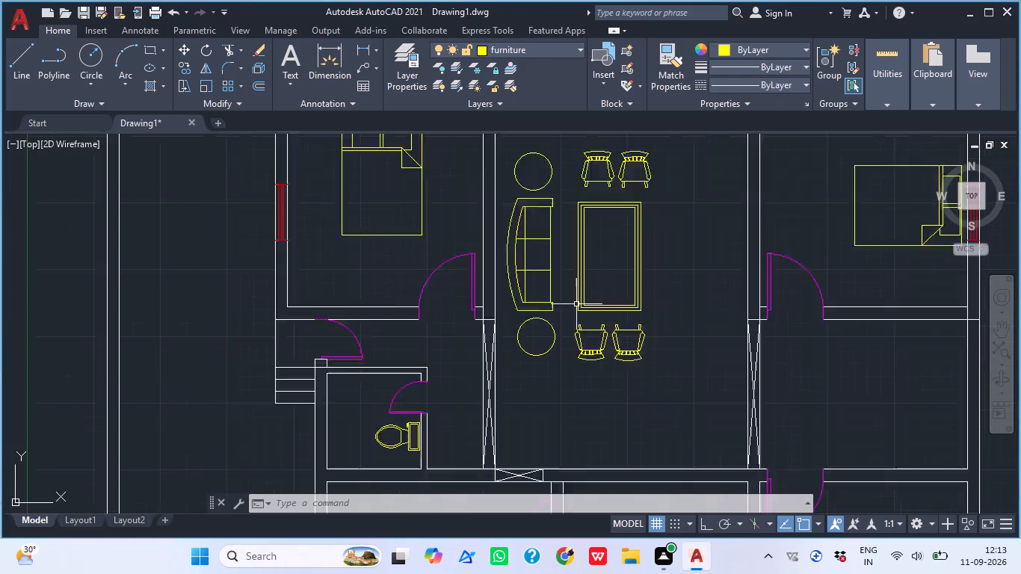
scroll(576, 304, "up", 1)
middle_click_drag(585, 312, 598, 392)
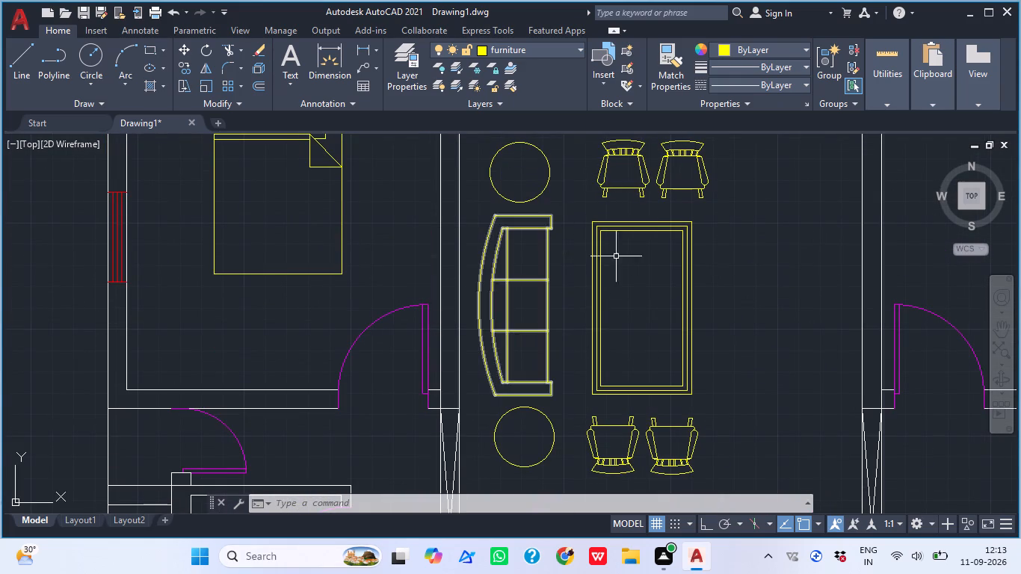
scroll(622, 246, "down", 1)
middle_click_drag(681, 253, 702, 223)
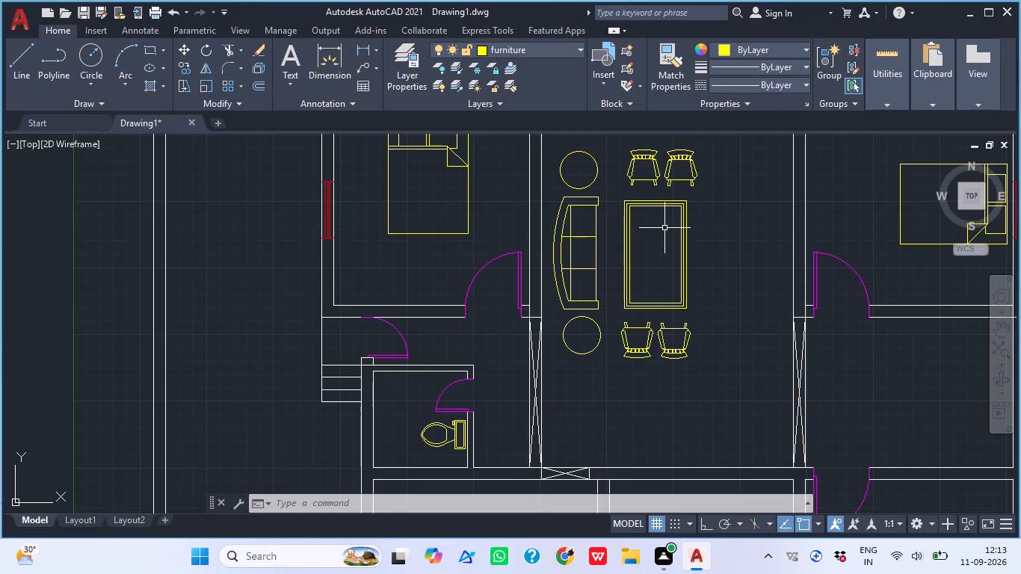
middle_click_drag(729, 230, 679, 245)
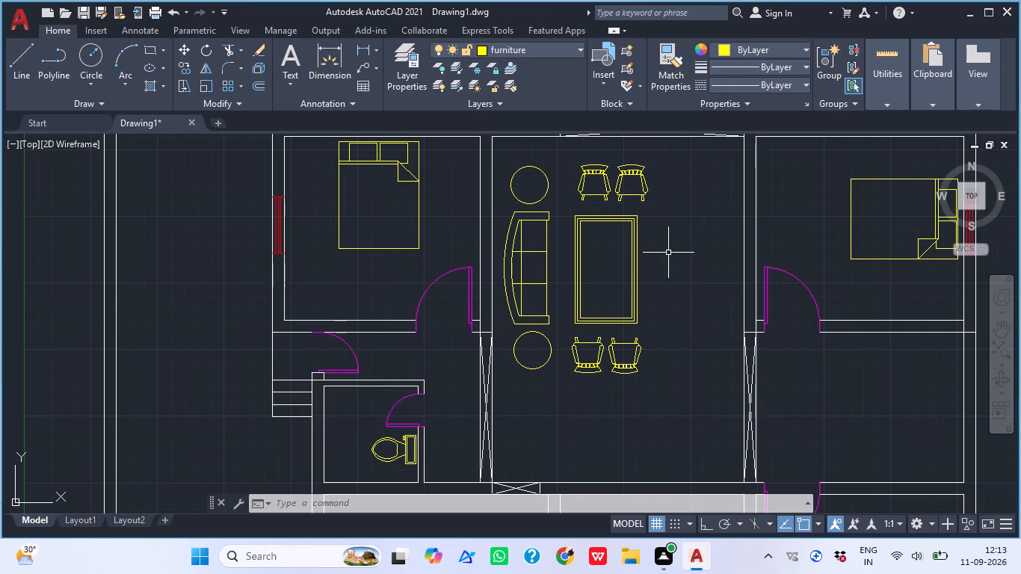
middle_click_drag(697, 241, 579, 300)
Offset the innermost outline of the central room's rectangular table inward by 3".
scroll(474, 306, "up", 1)
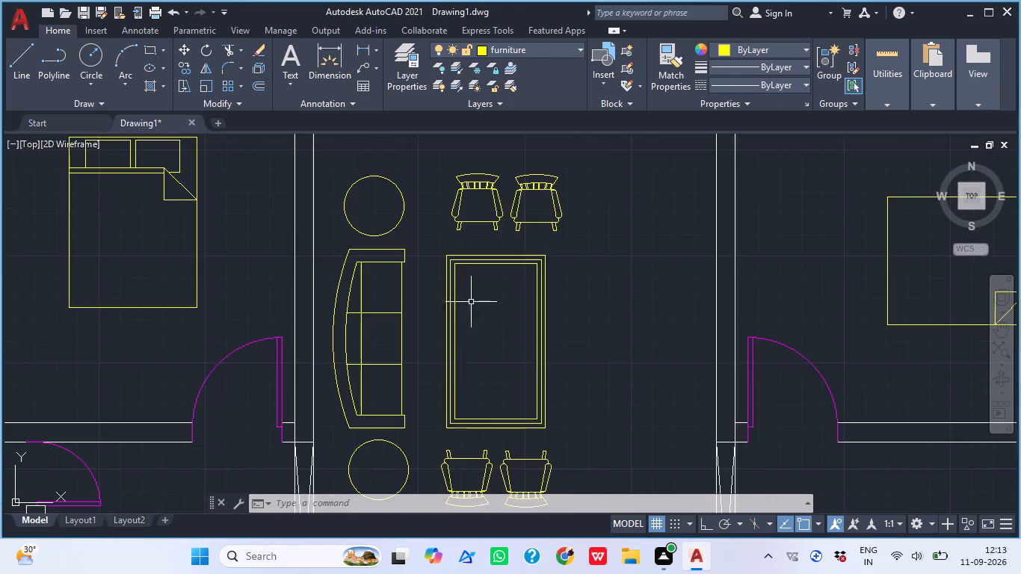
scroll(444, 261, "up", 2)
type("O")
key("space")
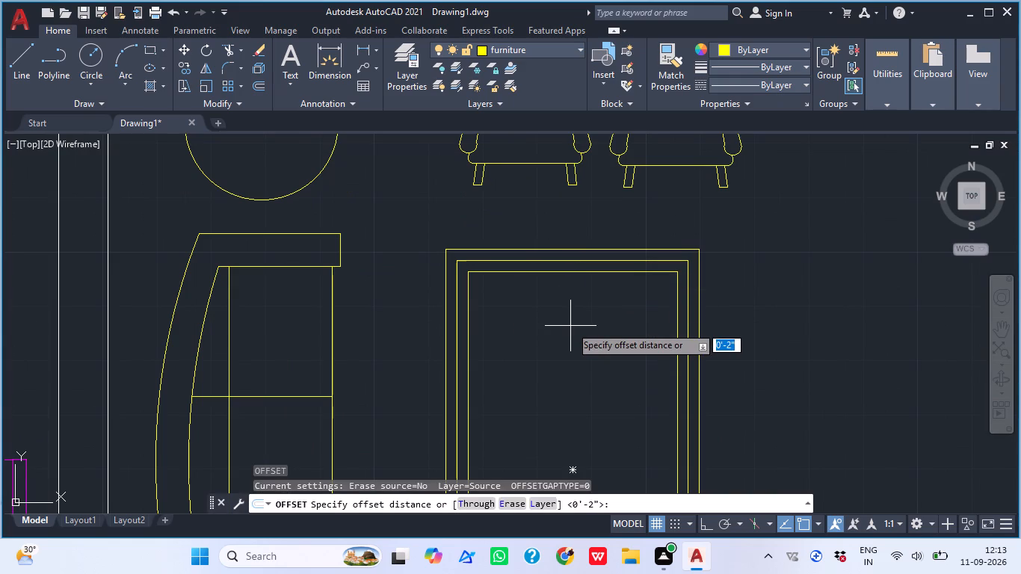
type("3\"")
key("Return")
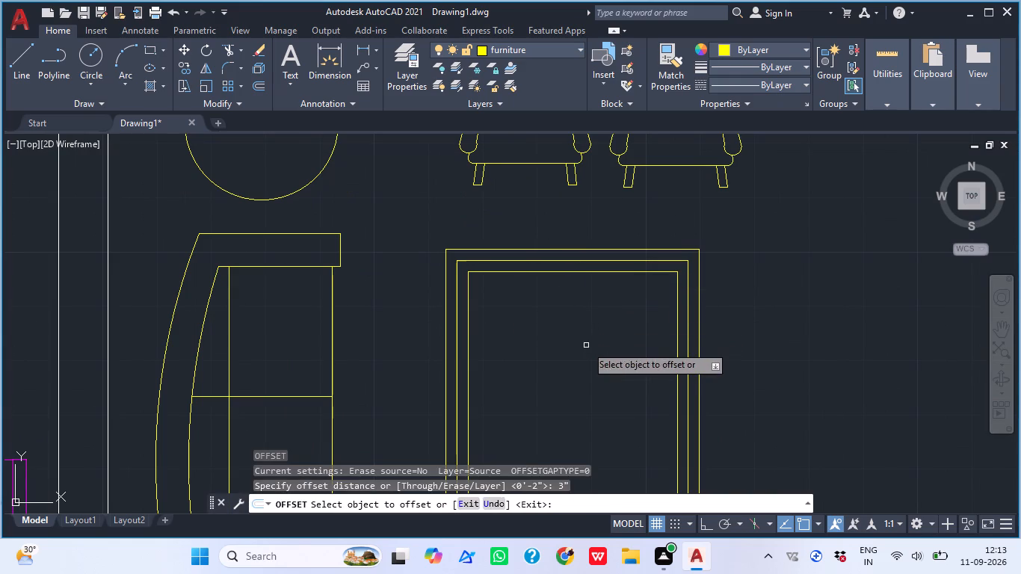
left_click(576, 272)
left_click(583, 317)
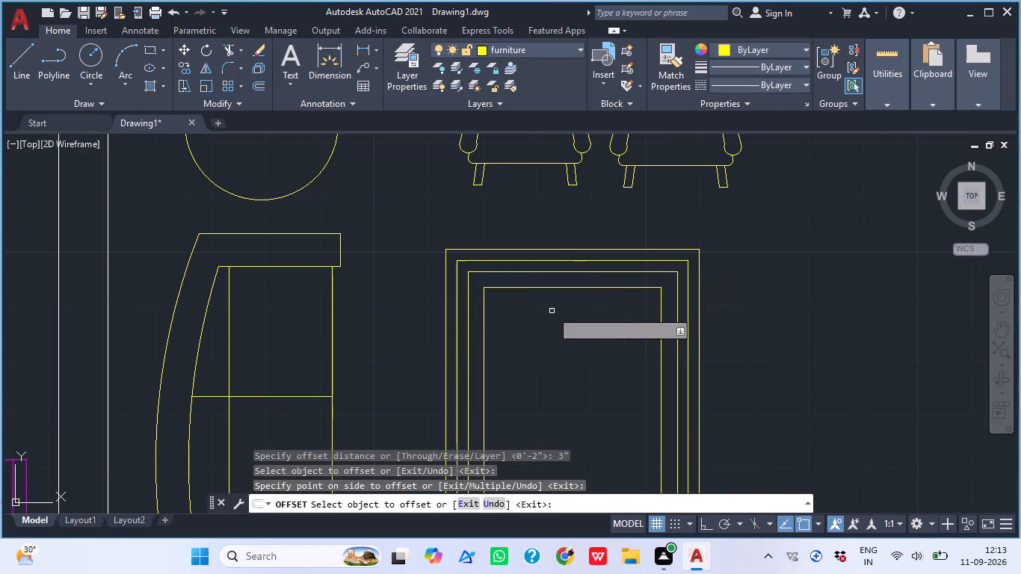
Delete the second outline from the outside of the central room's rectangular table.
key("Escape")
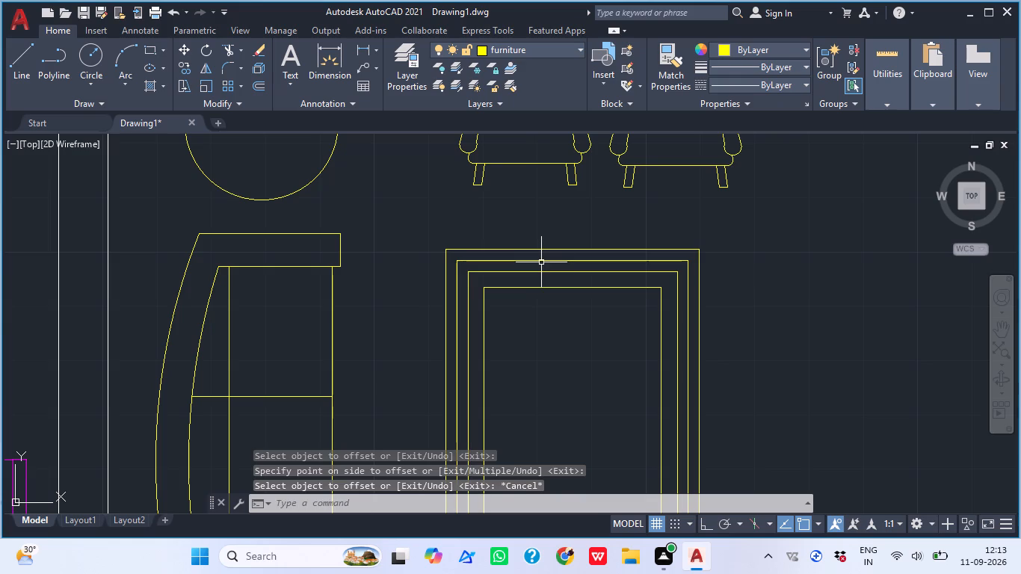
left_click(541, 262)
key("Delete")
Draw a bedside table rectangle about 1'-4" by 1'-1" just north of the pillow end of the east bedroom's bed.
scroll(559, 259, "down", 2)
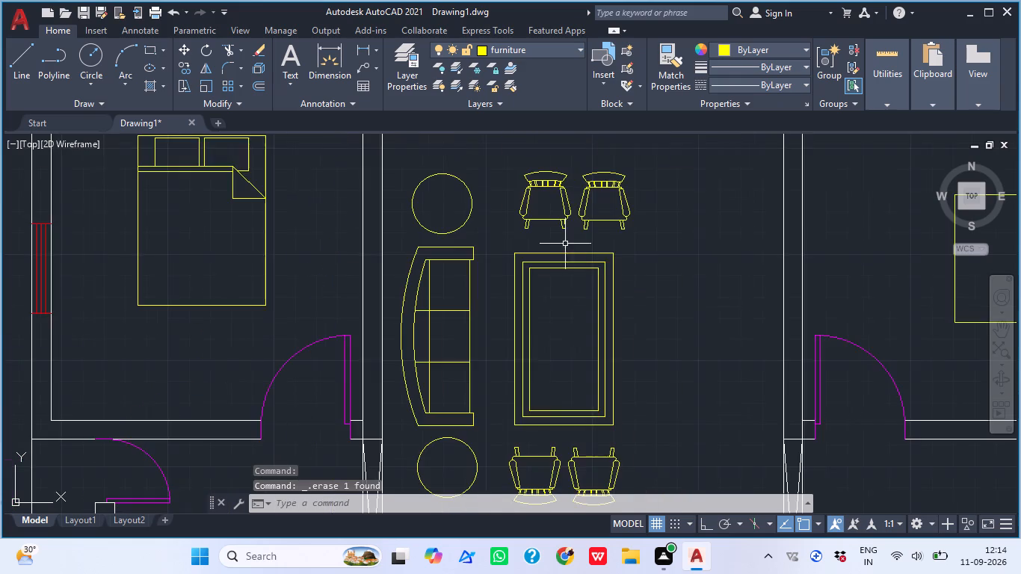
middle_click_drag(666, 315, 786, 220)
scroll(722, 268, "down", 2)
middle_click_drag(708, 320, 531, 471)
scroll(613, 291, "down", 2)
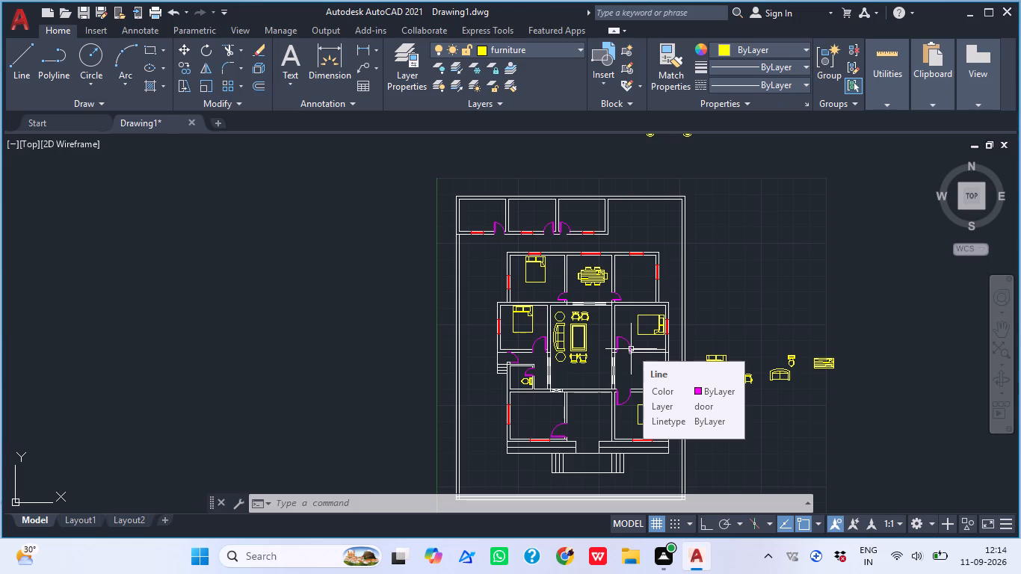
scroll(615, 288, "up", 1)
scroll(698, 354, "up", 1)
middle_click_drag(682, 306, 670, 303)
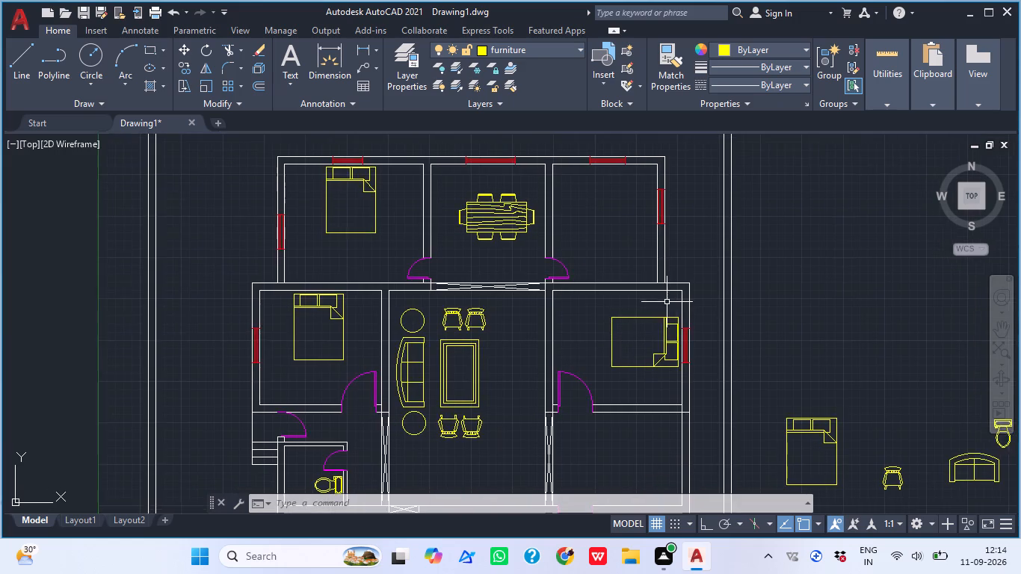
scroll(668, 303, "up", 2)
type("REC")
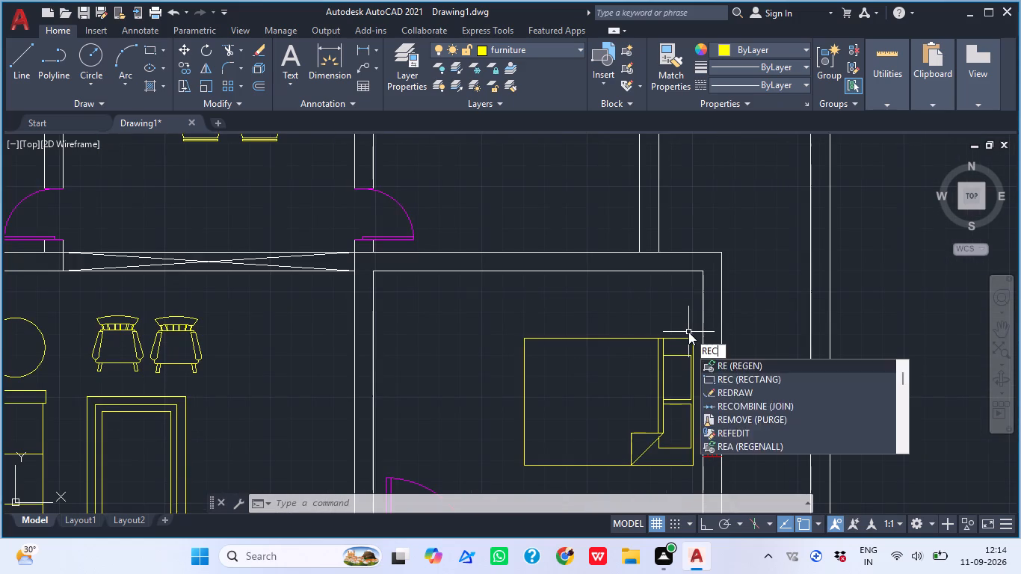
key("space")
scroll(667, 321, "up", 2)
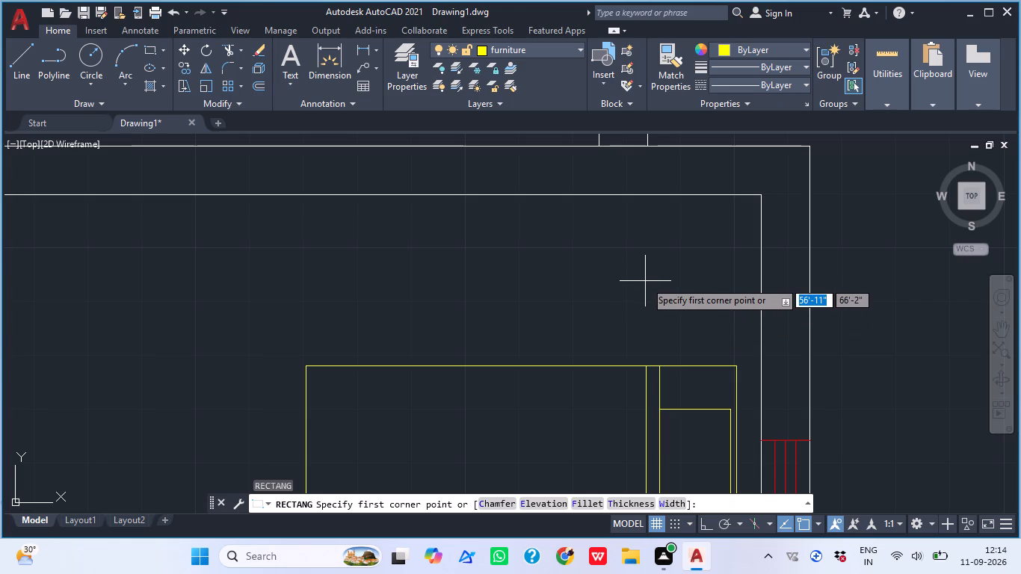
left_click(645, 281)
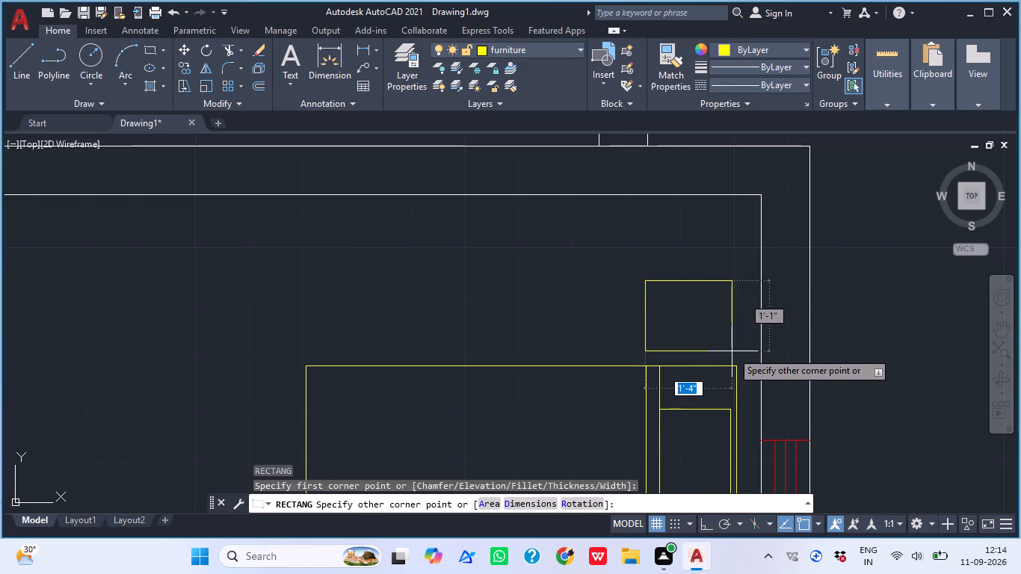
left_click(733, 351)
Draw a circle of about 7" radius centred in the bedside table rectangle.
key("c")
key("space")
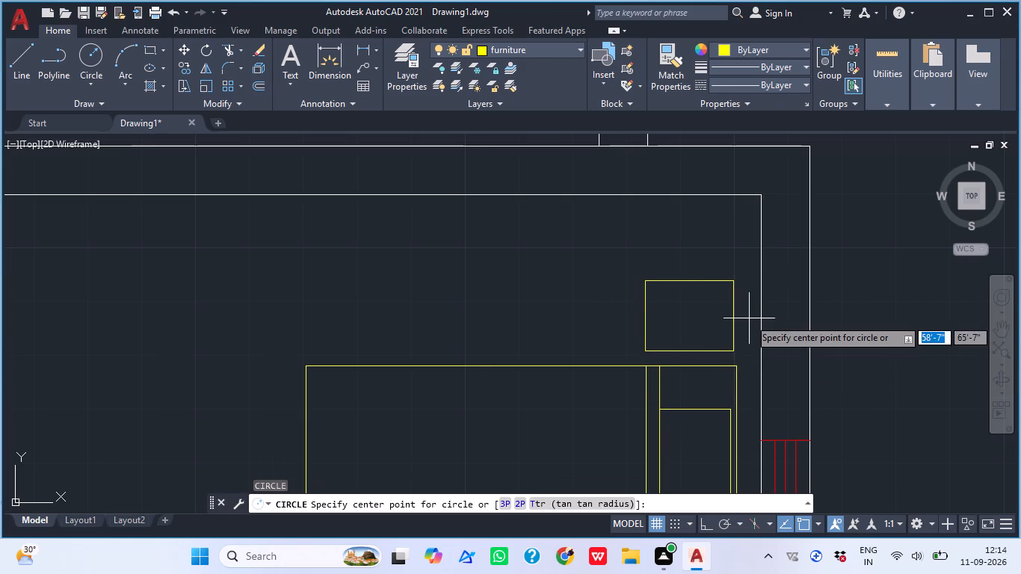
left_click(691, 315)
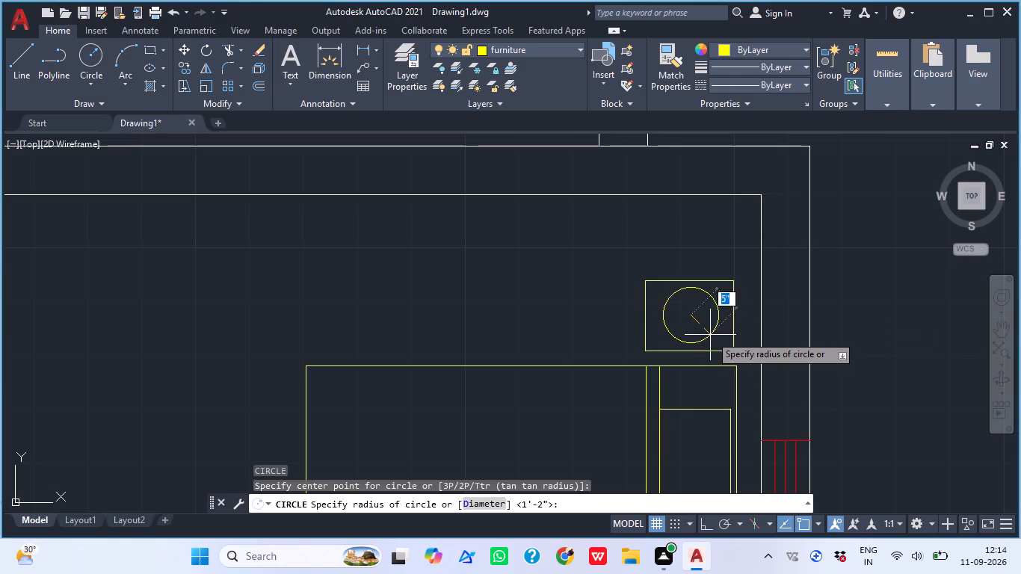
left_click(712, 343)
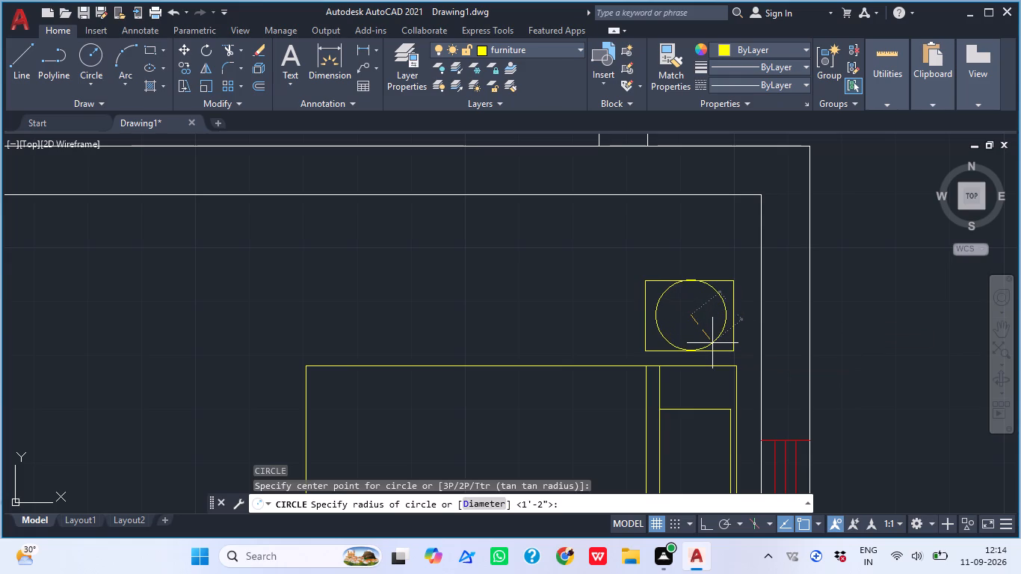
left_click(690, 312)
key("Escape")
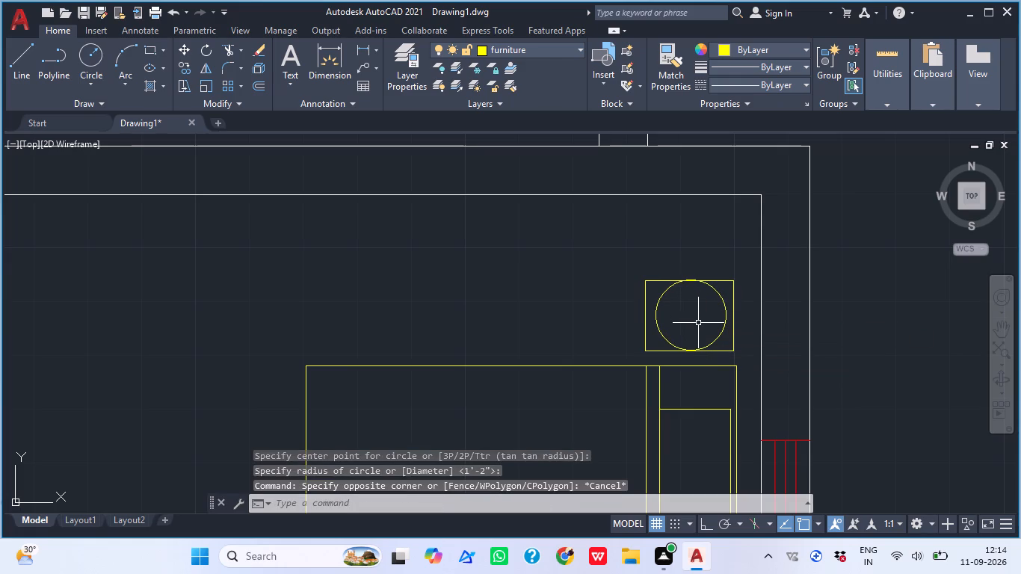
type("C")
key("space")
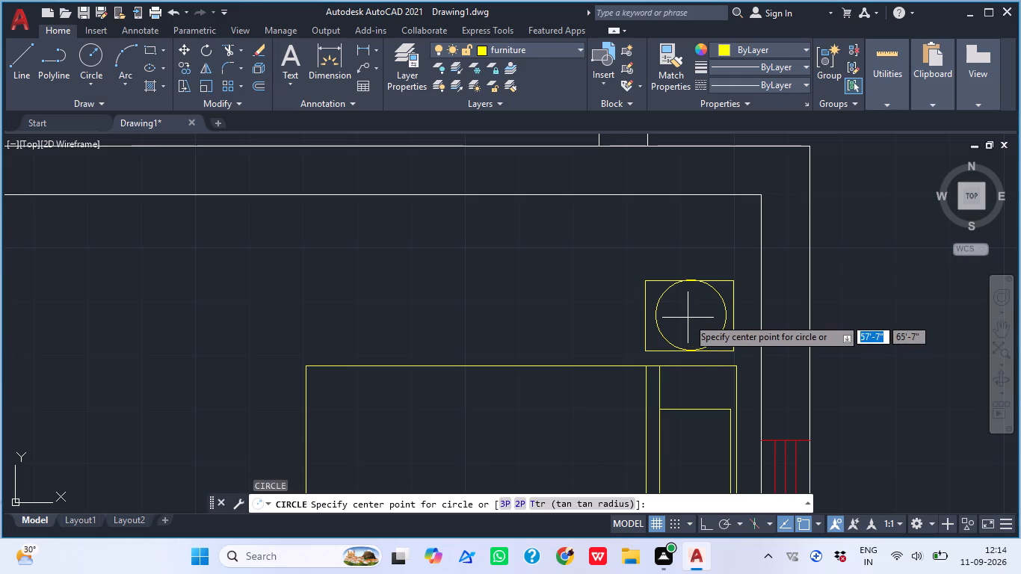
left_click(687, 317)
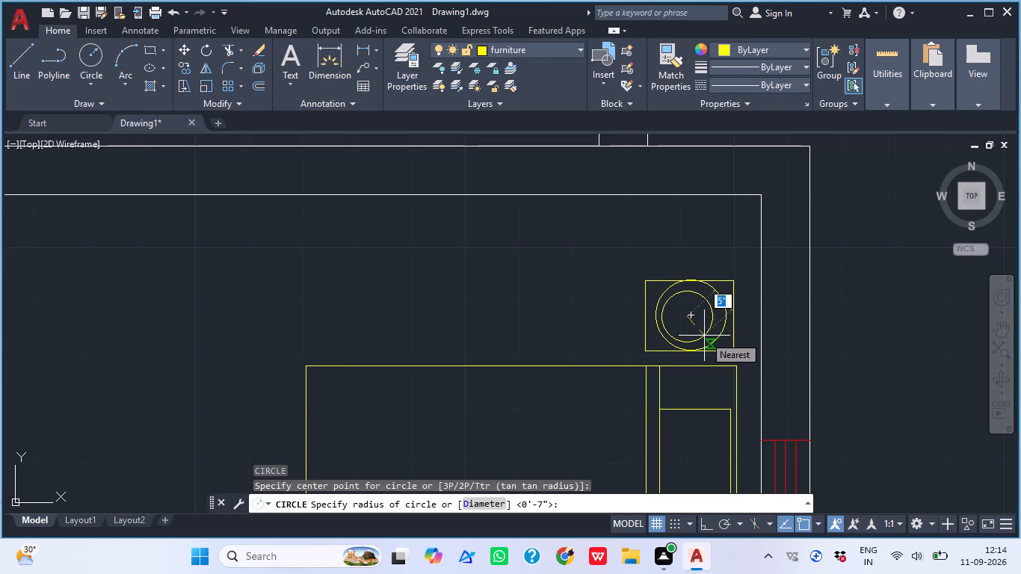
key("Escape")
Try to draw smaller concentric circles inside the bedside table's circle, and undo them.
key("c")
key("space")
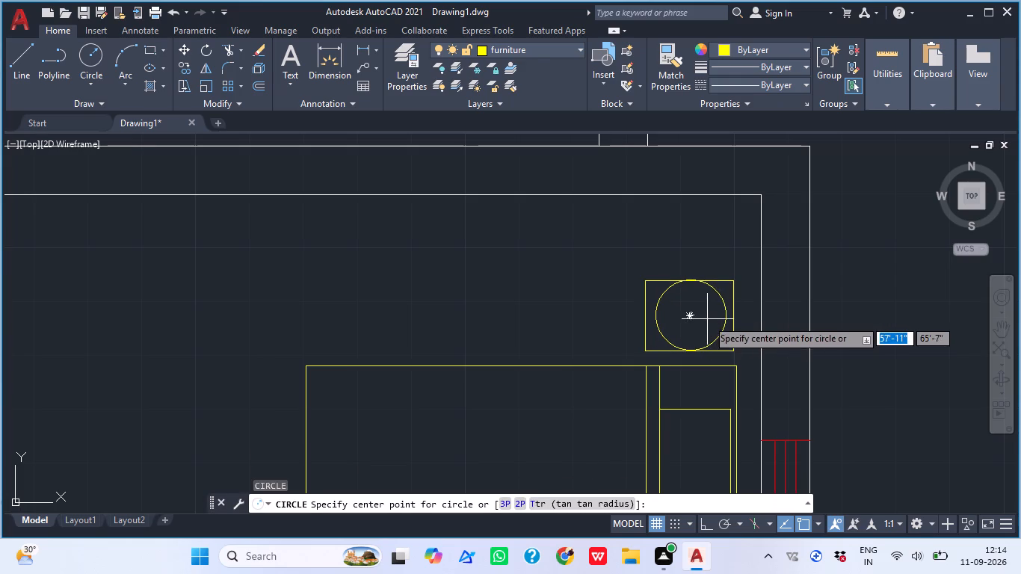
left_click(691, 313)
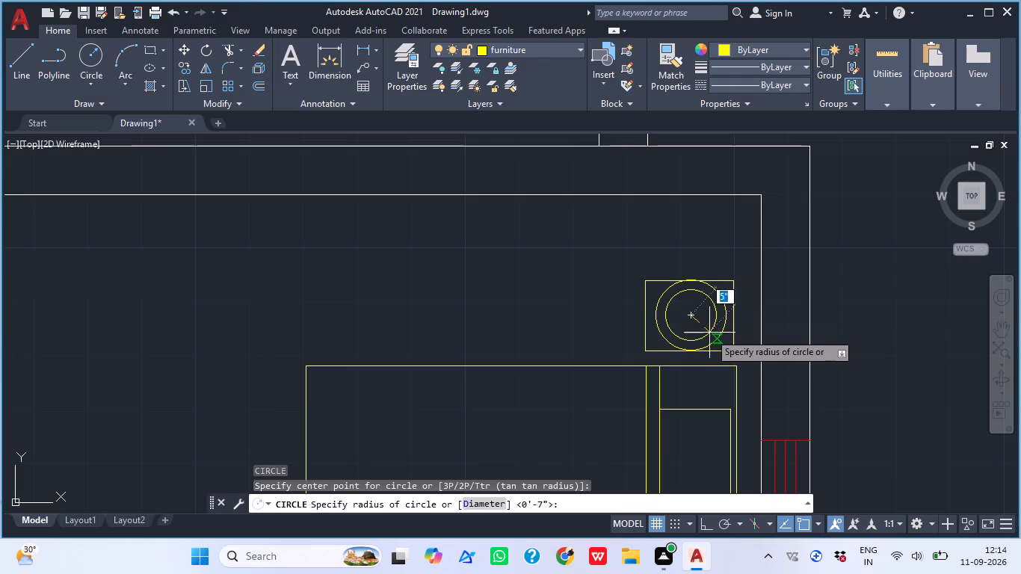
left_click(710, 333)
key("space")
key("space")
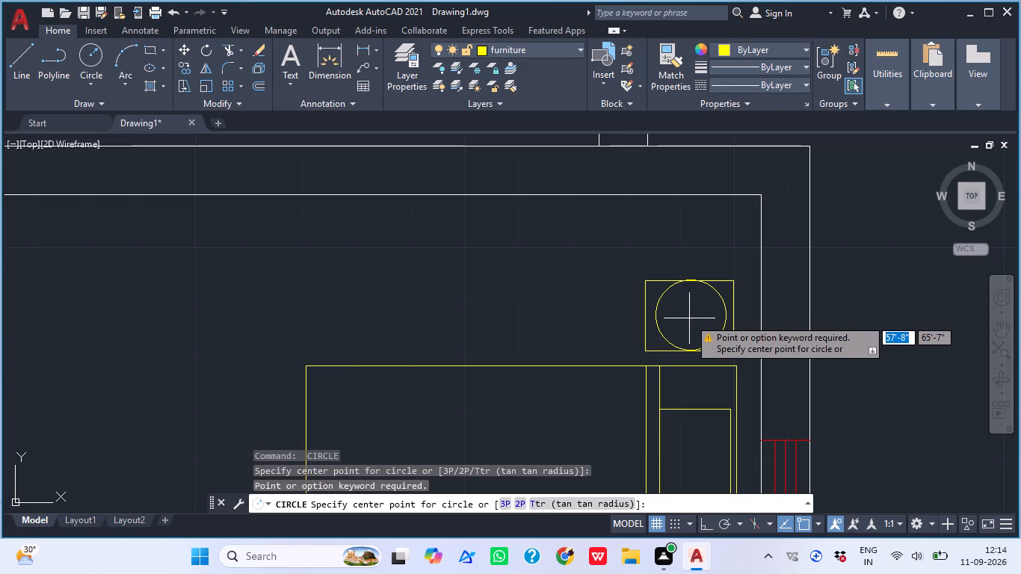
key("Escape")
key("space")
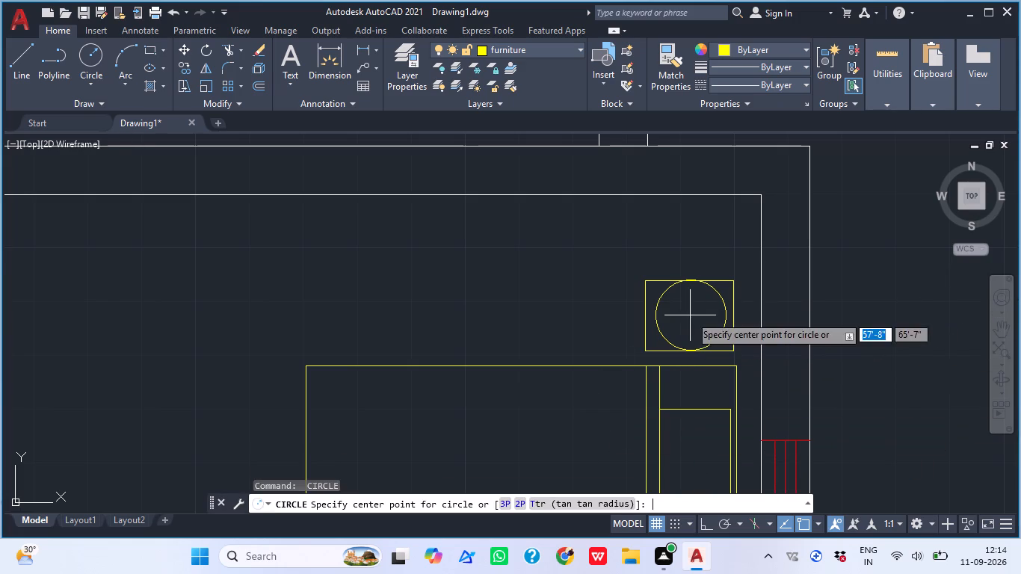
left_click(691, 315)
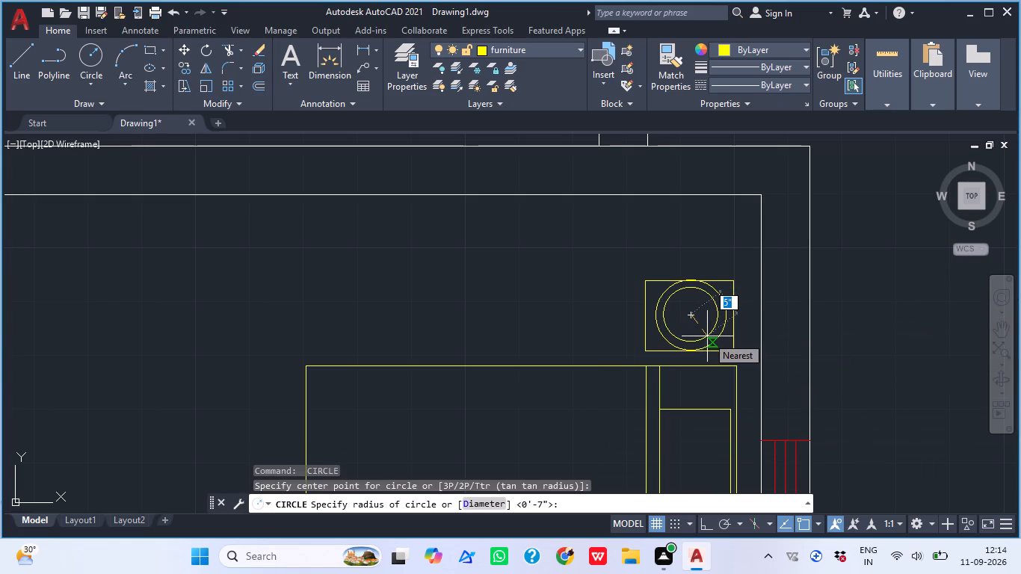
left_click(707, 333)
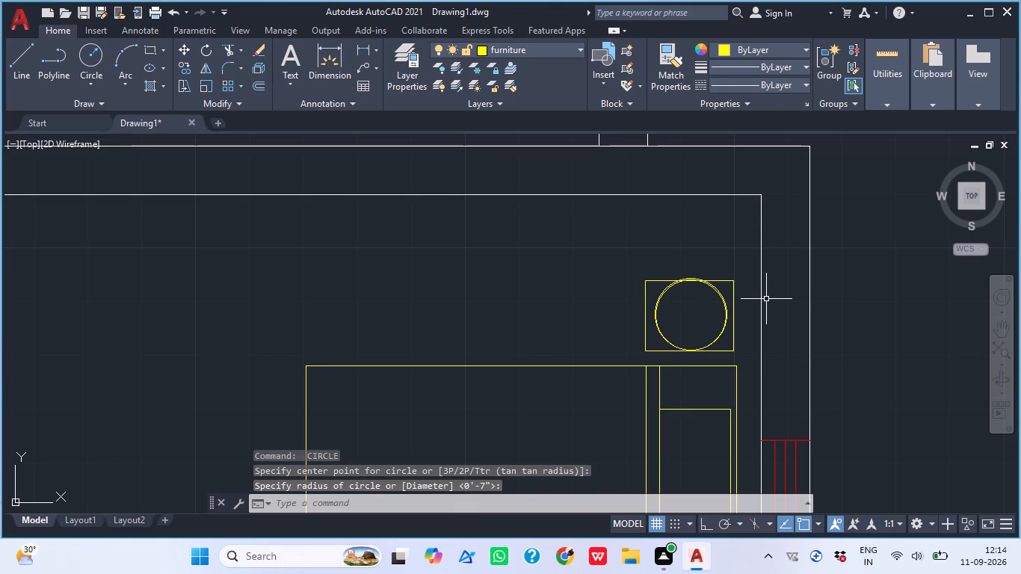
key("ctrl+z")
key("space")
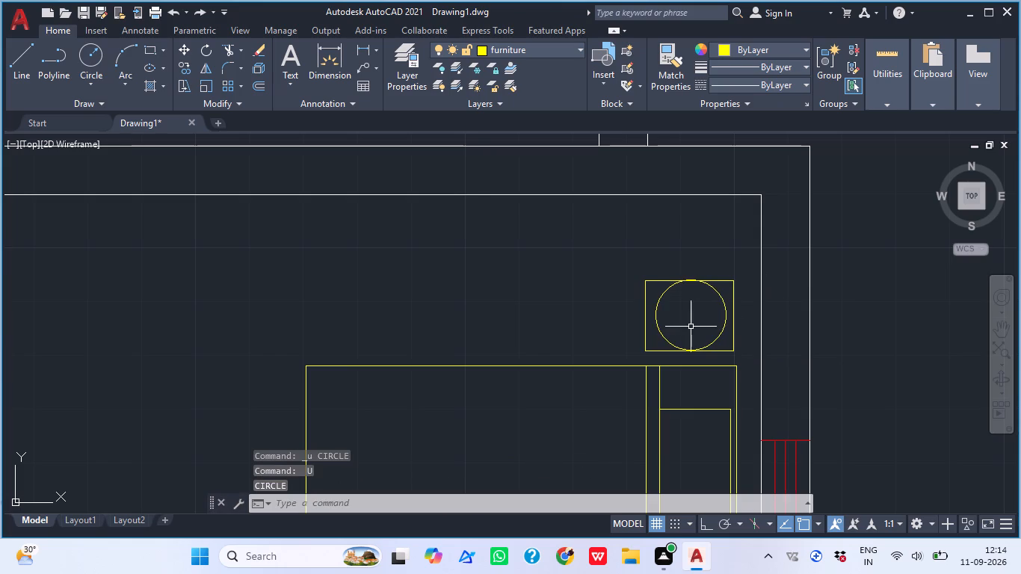
Draw two smaller circles concentric with the bedside table's circle, with radii of about 5" and 4".
scroll(688, 309, "up", 2)
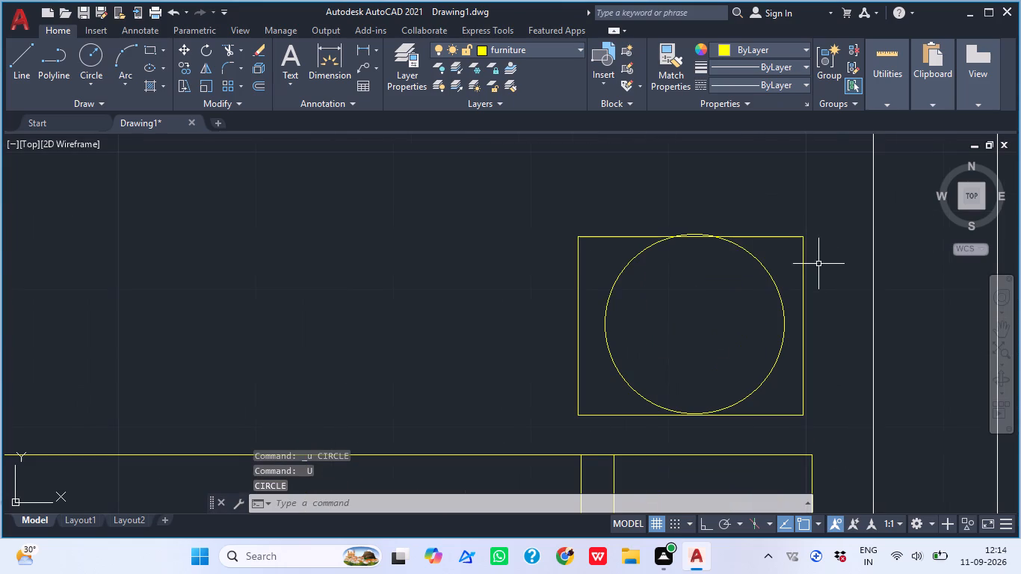
key("Escape")
type("C")
key("space")
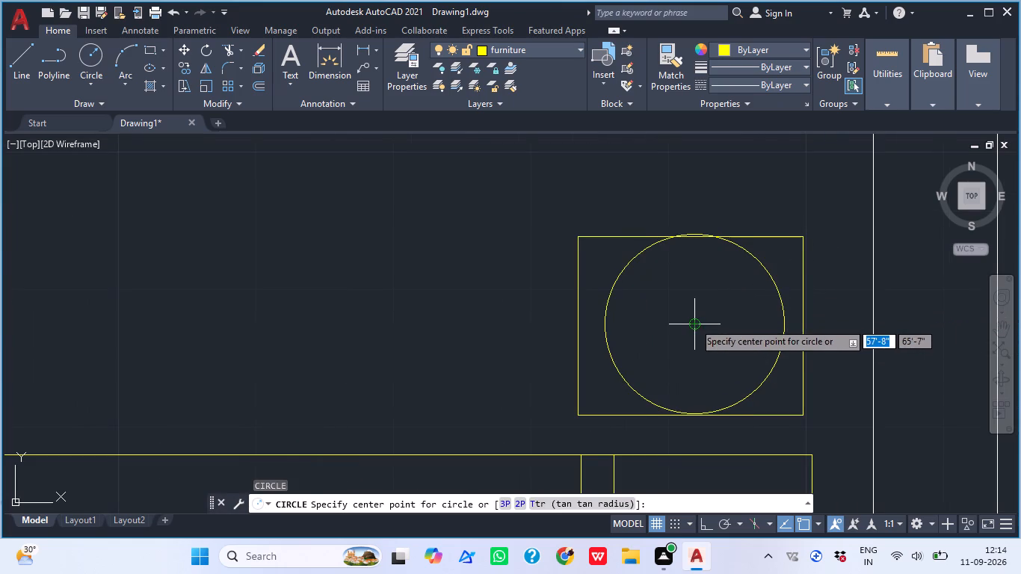
left_click(694, 322)
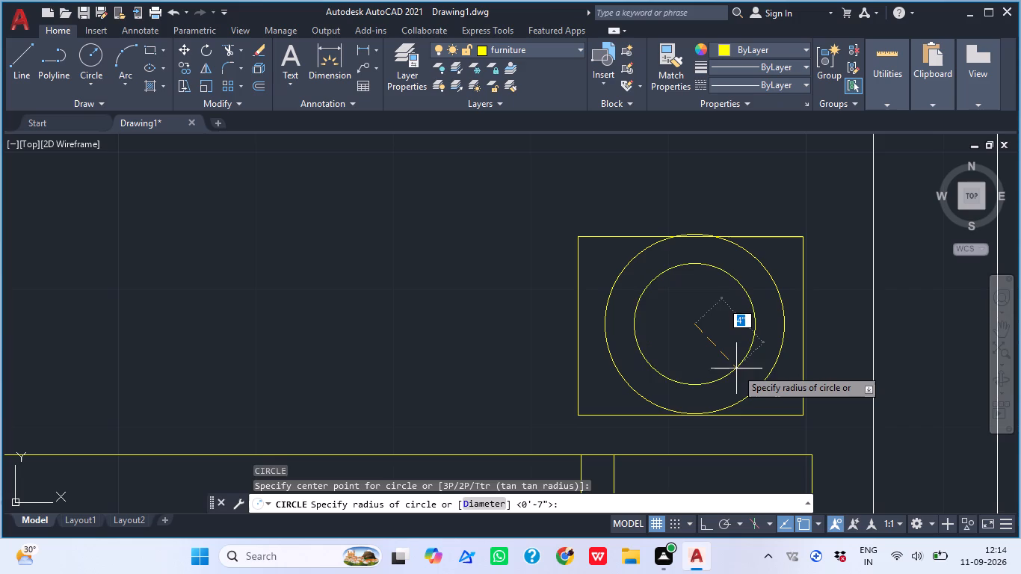
left_click(740, 374)
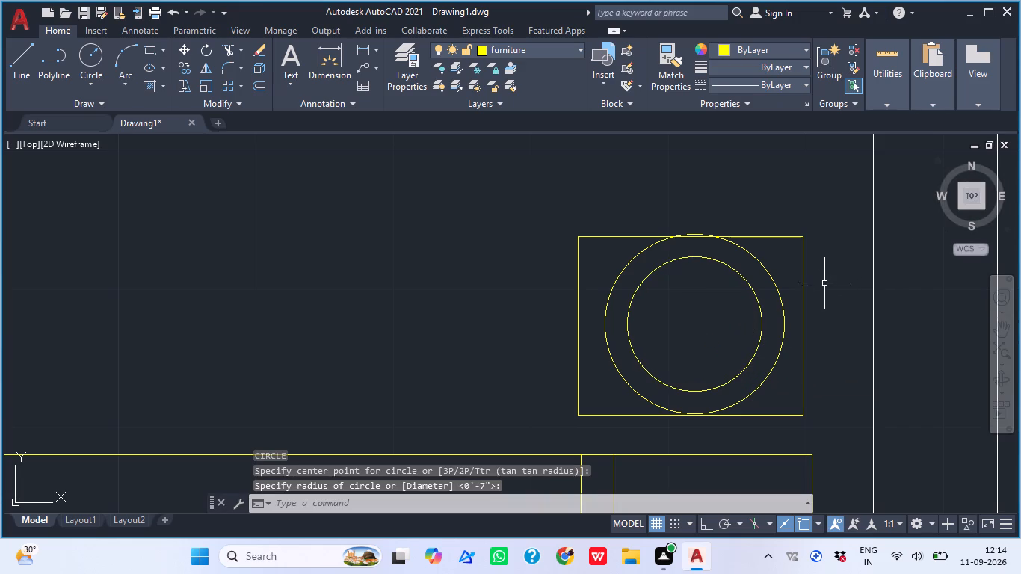
key("space")
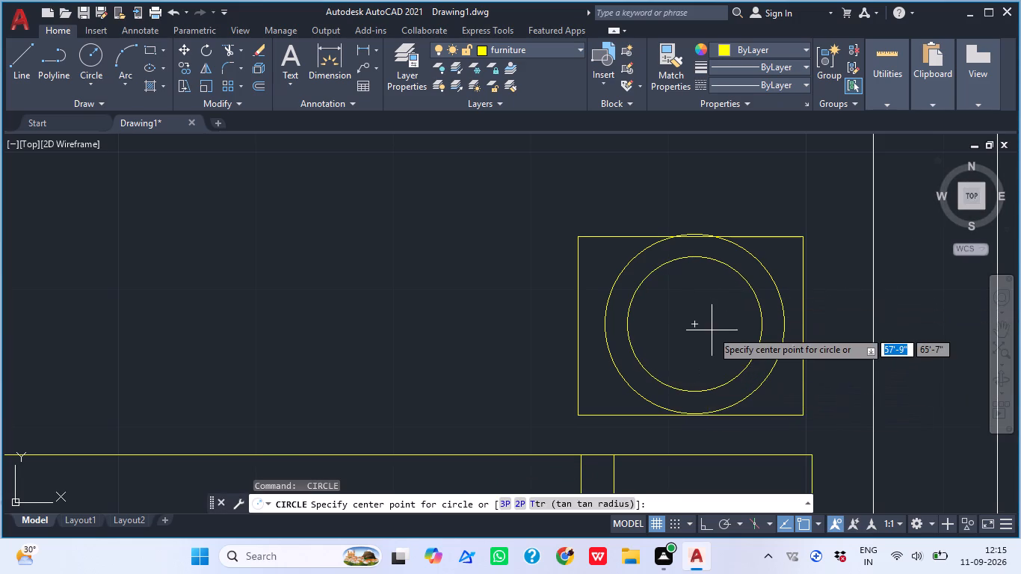
left_click(699, 324)
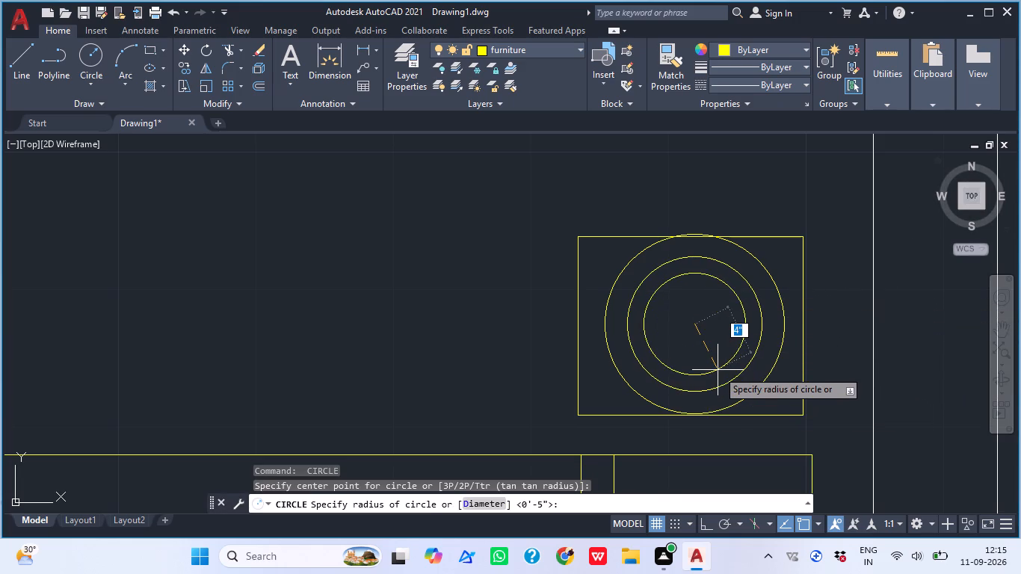
left_click(717, 369)
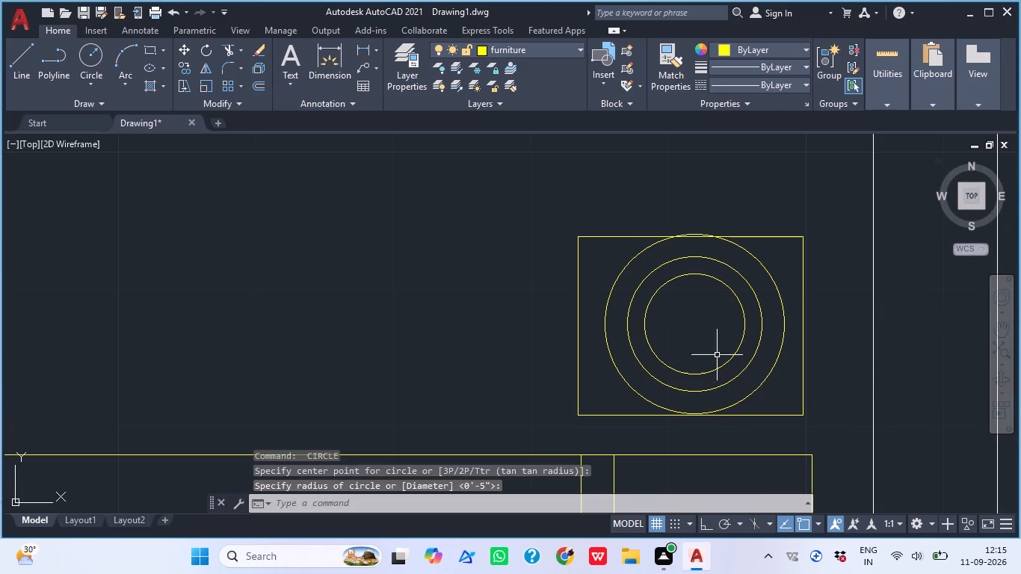